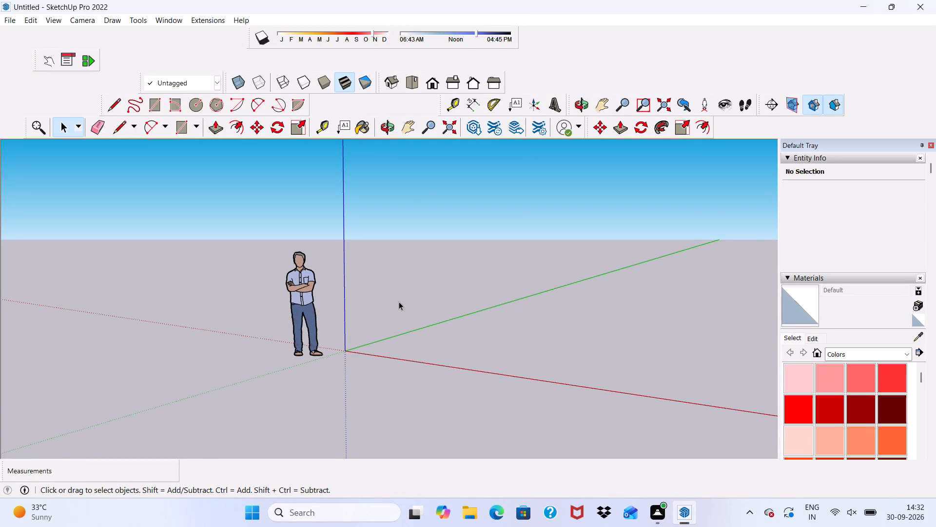
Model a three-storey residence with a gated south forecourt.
From the front view tilted down onto the ground, draw a 30' by 30' rectangle flat on the ground plane.
{"action": "left_click", "coordinate": [428, 83]}
{"action": "scroll", "coordinate": [505, 271], "scroll_direction": "up", "scroll_amount": 2}
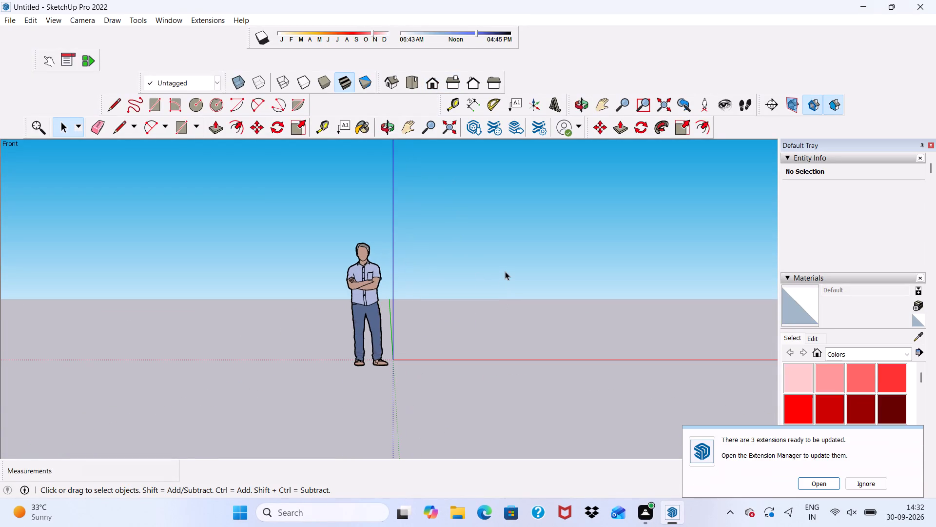
{"action": "scroll", "coordinate": [523, 248], "scroll_direction": "up", "scroll_amount": 5}
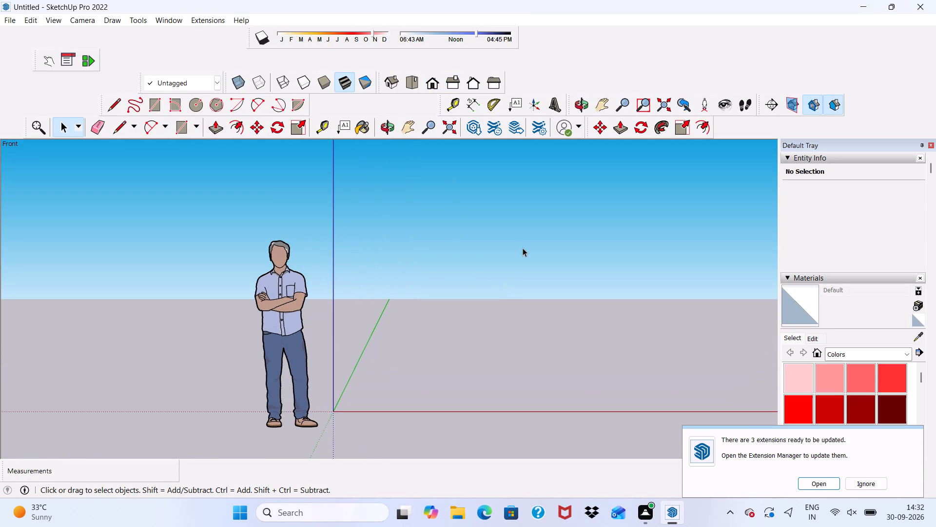
{"action": "left_click", "coordinate": [145, 102]}
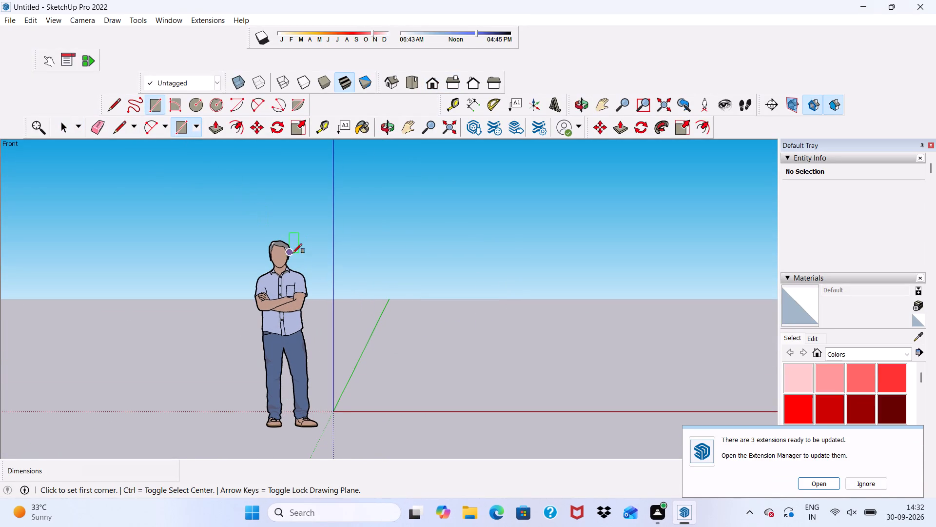
{"action": "scroll", "coordinate": [463, 329], "scroll_direction": "up", "scroll_amount": 1}
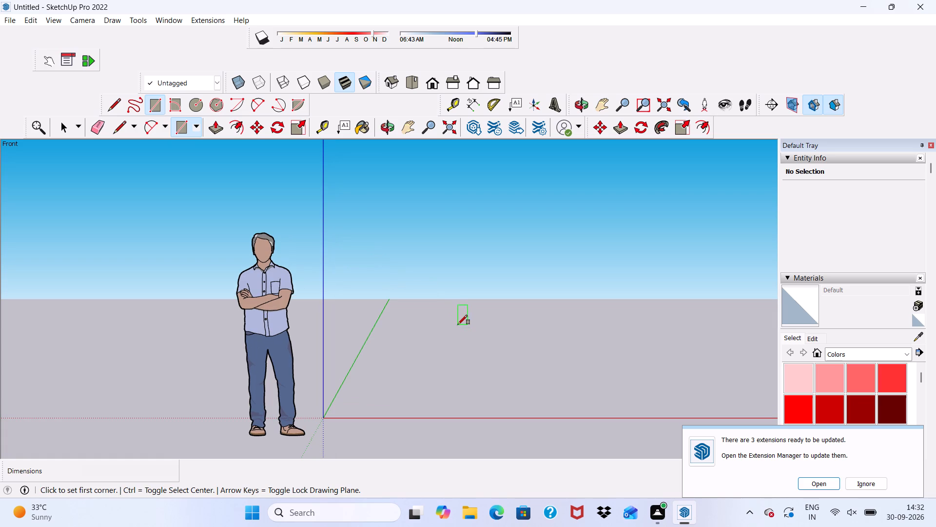
{"action": "scroll", "coordinate": [459, 317], "scroll_direction": "up", "scroll_amount": 3}
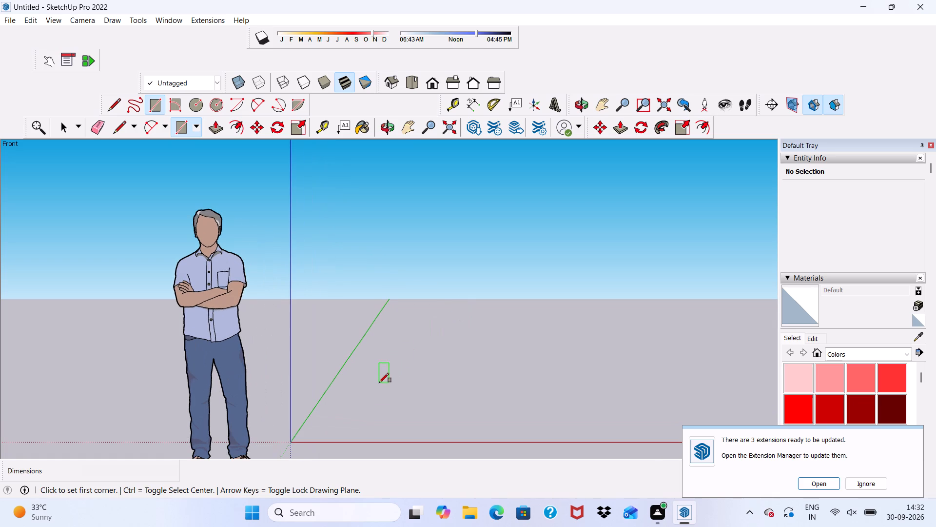
{"action": "middle_click_drag", "start_coordinate": [477, 329], "coordinate": [479, 365]}
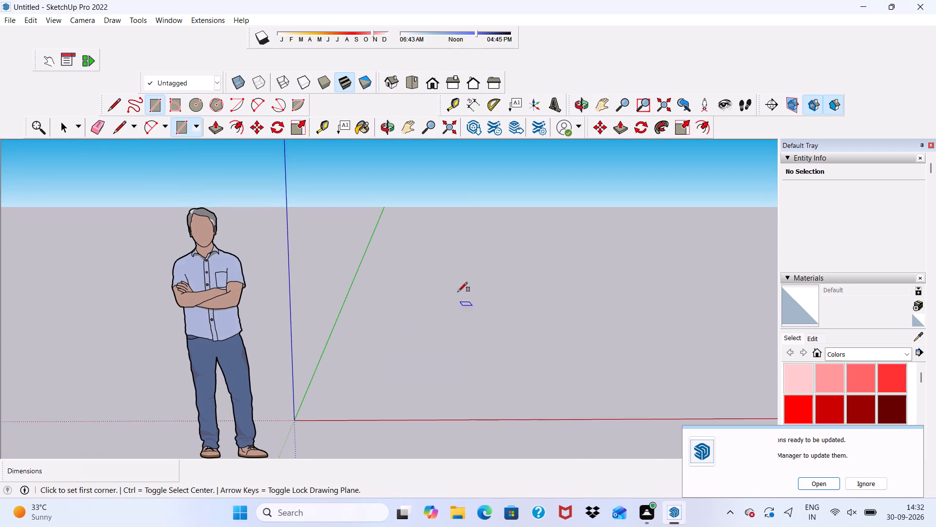
{"action": "scroll", "coordinate": [433, 274], "scroll_direction": "up", "scroll_amount": 3}
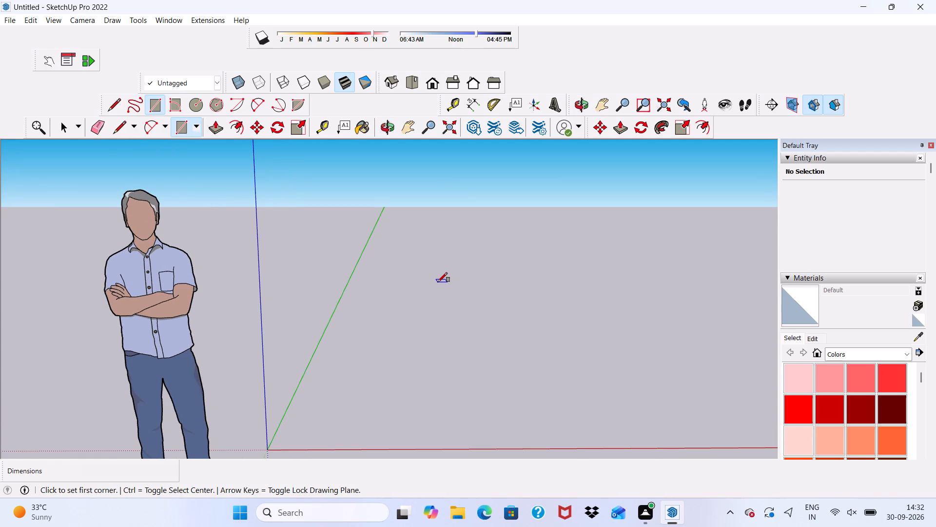
{"action": "left_click", "coordinate": [438, 282]}
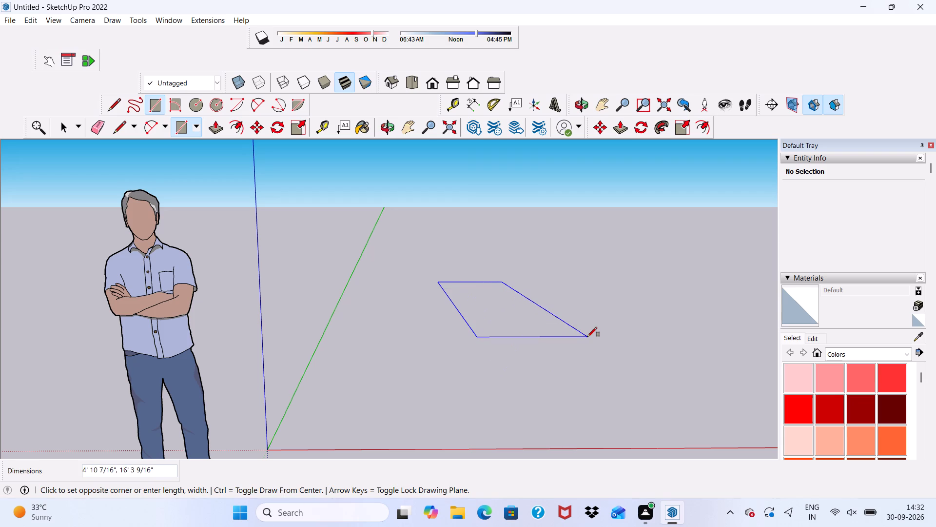
{"action": "type", "text": "30',30'"}
{"action": "key", "text": "Return"}
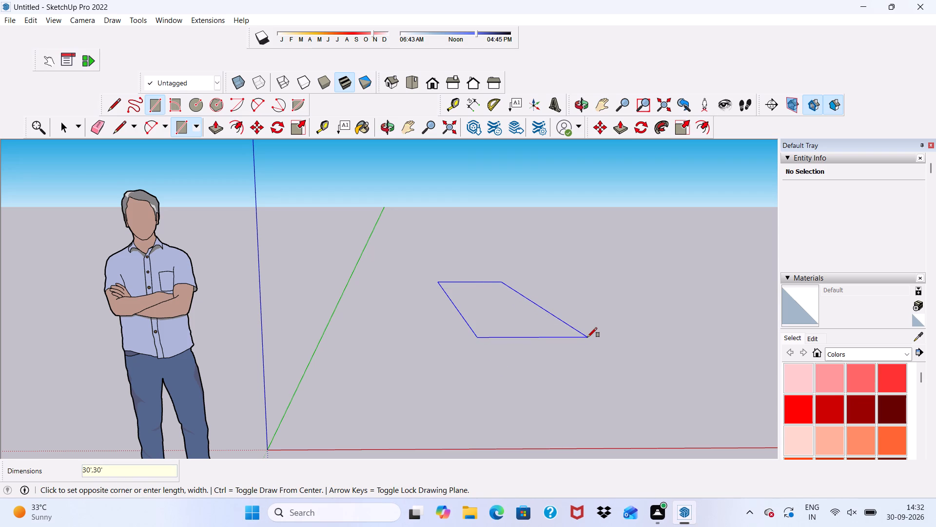
{"action": "scroll", "coordinate": [587, 337], "scroll_direction": "up", "scroll_amount": 1}
{"action": "scroll", "coordinate": [506, 287], "scroll_direction": "down", "scroll_amount": 4}
{"action": "scroll", "coordinate": [411, 292], "scroll_direction": "down", "scroll_amount": 11}
{"action": "left_click_drag", "start_coordinate": [501, 279], "coordinate": [504, 271]}
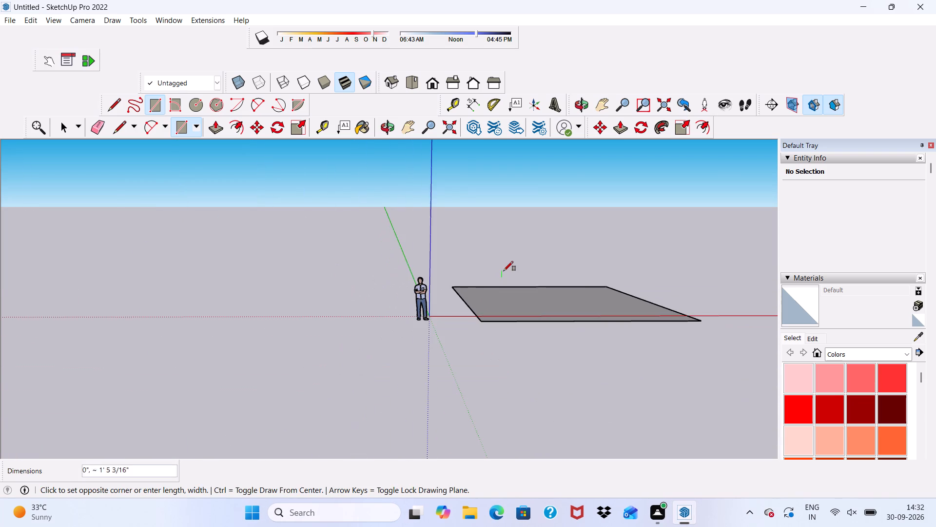
{"action": "scroll", "coordinate": [513, 264], "scroll_direction": "up", "scroll_amount": 2}
{"action": "key", "text": "space"}
Move the whole rectangle, face and edges, about 10' 8 1/2" back along the ground so it clears the red axis.
{"action": "scroll", "coordinate": [513, 263], "scroll_direction": "down", "scroll_amount": 2}
{"action": "scroll", "coordinate": [513, 263], "scroll_direction": "up", "scroll_amount": 1}
{"action": "scroll", "coordinate": [513, 263], "scroll_direction": "down", "scroll_amount": 1}
{"action": "middle_click_drag", "start_coordinate": [513, 263], "coordinate": [509, 308]}
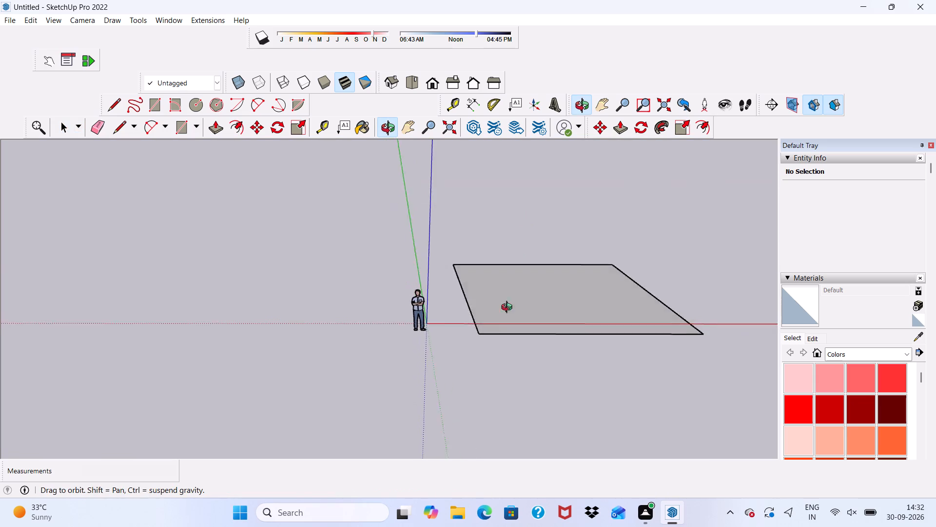
{"action": "middle_click_drag", "start_coordinate": [509, 308], "coordinate": [482, 360]}
{"action": "scroll", "coordinate": [488, 316], "scroll_direction": "up", "scroll_amount": 3}
{"action": "scroll", "coordinate": [480, 301], "scroll_direction": "down", "scroll_amount": 3}
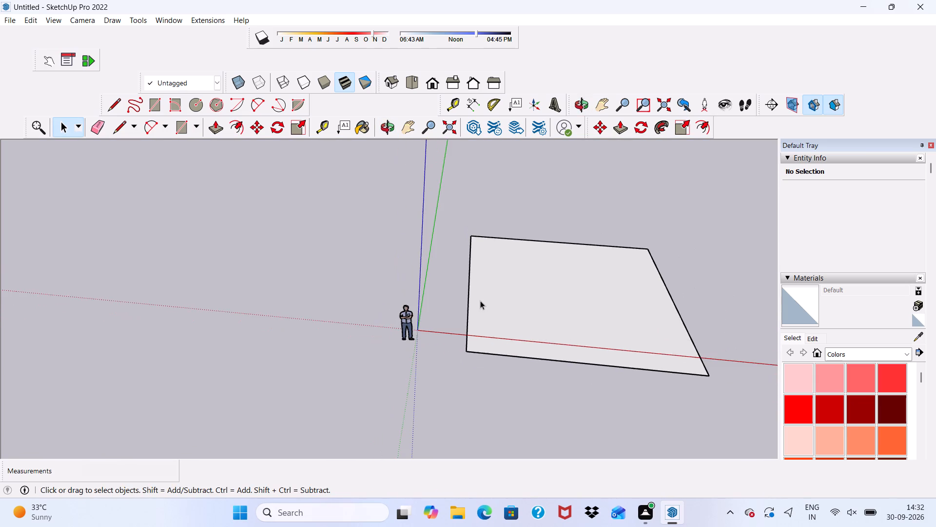
{"action": "scroll", "coordinate": [509, 266], "scroll_direction": "up", "scroll_amount": 6}
{"action": "scroll", "coordinate": [444, 229], "scroll_direction": "down", "scroll_amount": 4}
{"action": "scroll", "coordinate": [454, 283], "scroll_direction": "up", "scroll_amount": 1}
{"action": "scroll", "coordinate": [466, 258], "scroll_direction": "down", "scroll_amount": 5}
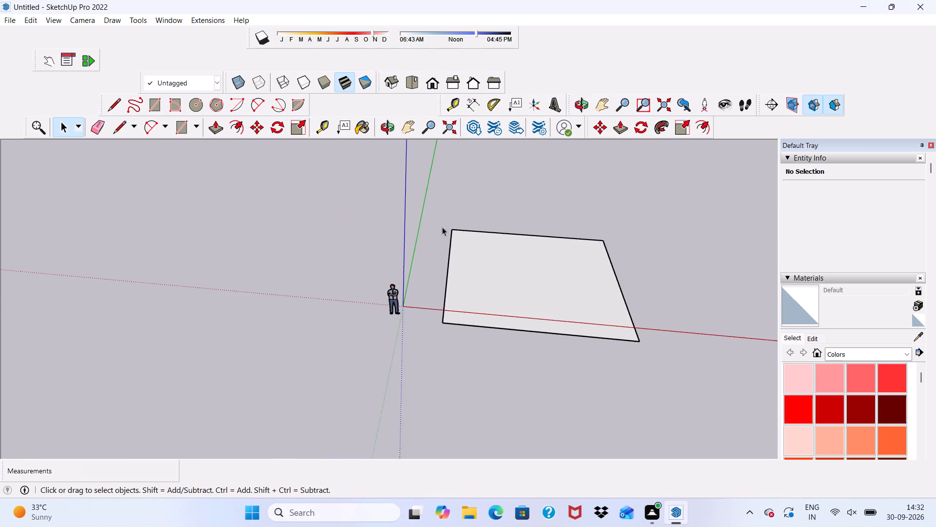
{"action": "scroll", "coordinate": [442, 227], "scroll_direction": "down", "scroll_amount": 3}
{"action": "scroll", "coordinate": [543, 274], "scroll_direction": "up", "scroll_amount": 4}
{"action": "left_click", "coordinate": [513, 289]}
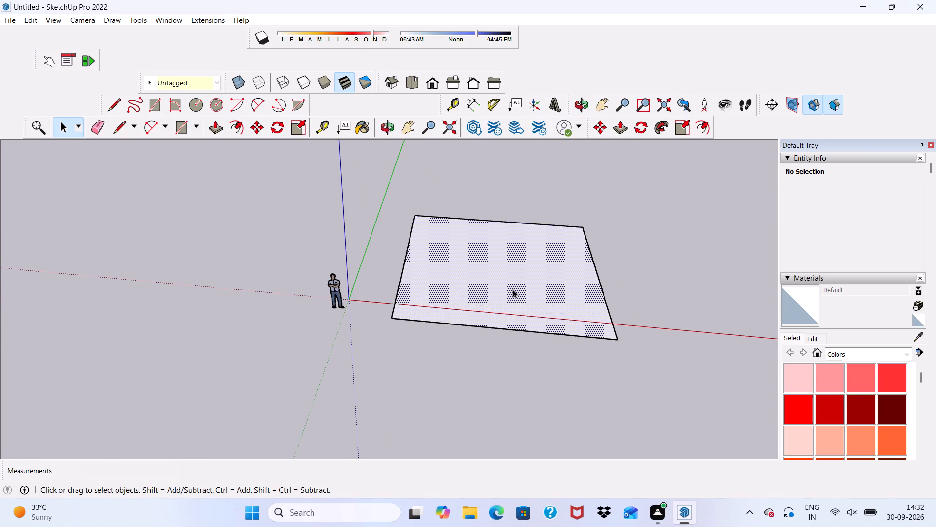
{"action": "scroll", "coordinate": [510, 289], "scroll_direction": "up", "scroll_amount": 1}
{"action": "scroll", "coordinate": [508, 288], "scroll_direction": "down", "scroll_amount": 4}
{"action": "scroll", "coordinate": [502, 286], "scroll_direction": "up", "scroll_amount": 2}
{"action": "scroll", "coordinate": [466, 251], "scroll_direction": "up", "scroll_amount": 5}
{"action": "scroll", "coordinate": [466, 251], "scroll_direction": "down", "scroll_amount": 3}
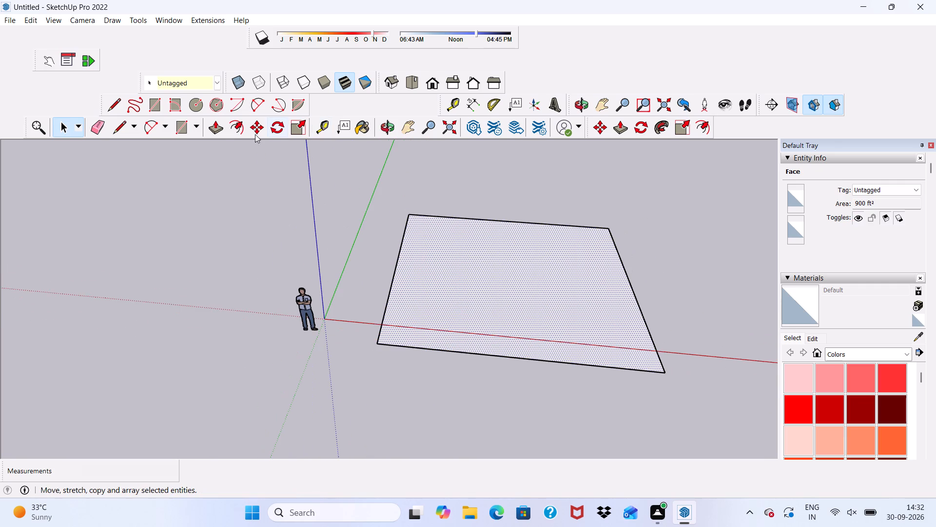
{"action": "double_click", "coordinate": [467, 276]}
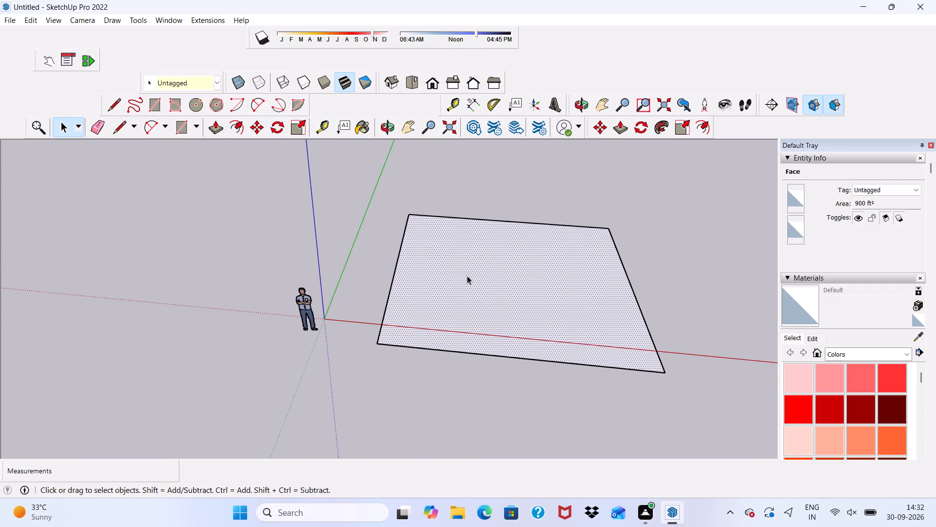
{"action": "left_click", "coordinate": [255, 125]}
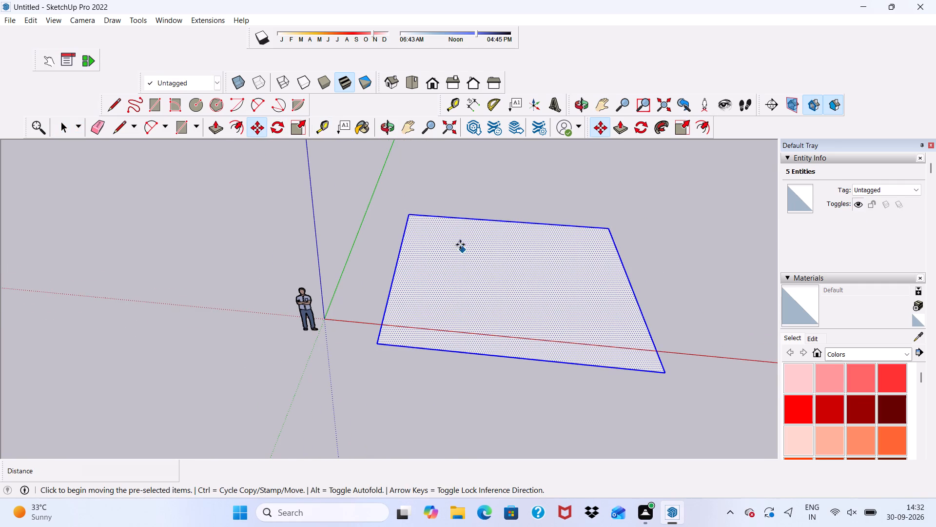
{"action": "left_click_drag", "start_coordinate": [407, 215], "coordinate": [427, 186]}
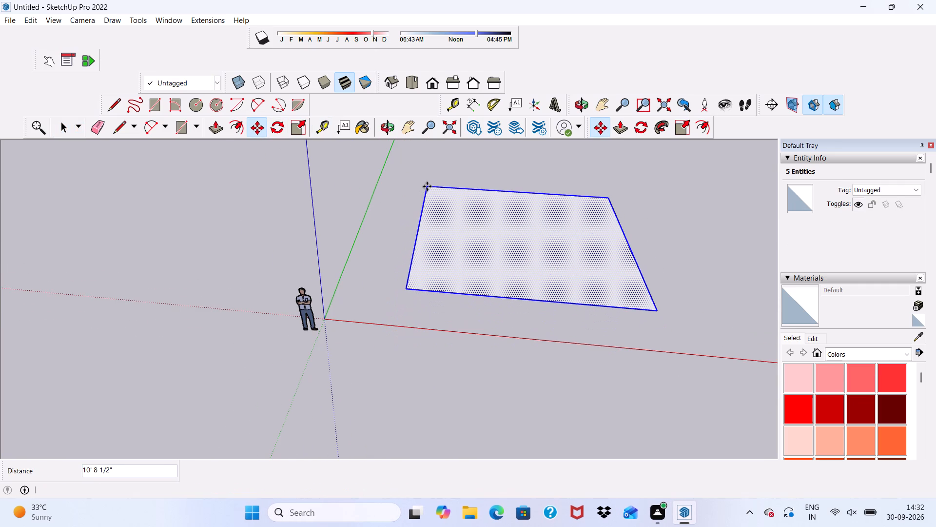
{"action": "key", "text": "space"}
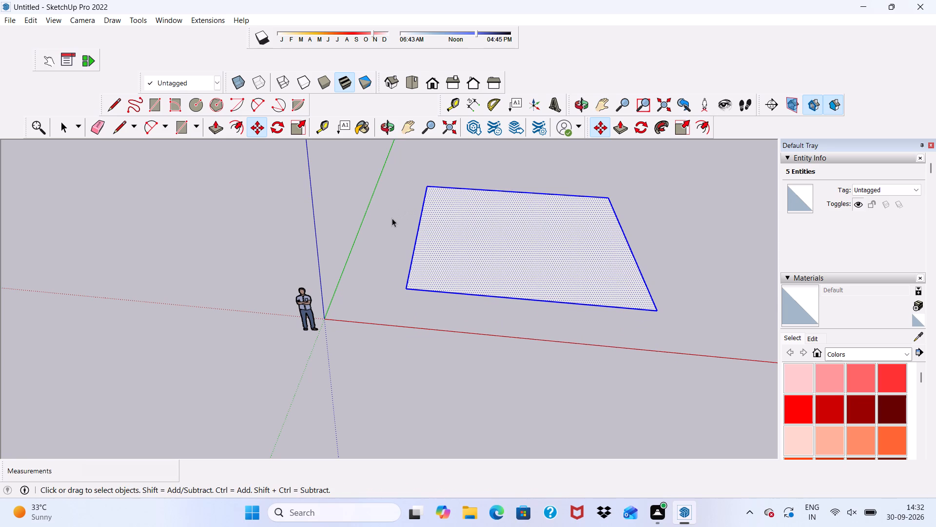
{"action": "left_click", "coordinate": [393, 223]}
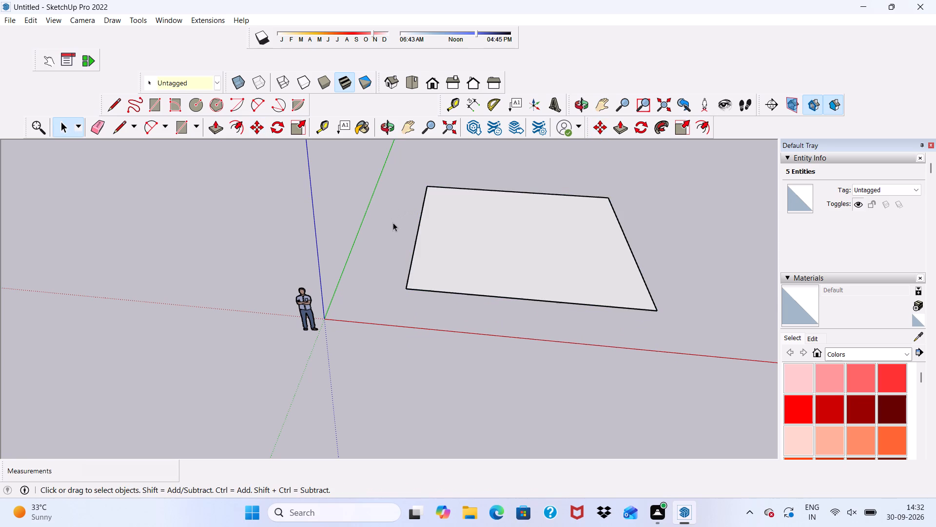
Offset the square's outline 9" inward to form a border strip around the inner face.
{"action": "scroll", "coordinate": [472, 215], "scroll_direction": "down", "scroll_amount": 4}
{"action": "scroll", "coordinate": [498, 204], "scroll_direction": "up", "scroll_amount": 7}
{"action": "scroll", "coordinate": [465, 198], "scroll_direction": "down", "scroll_amount": 3}
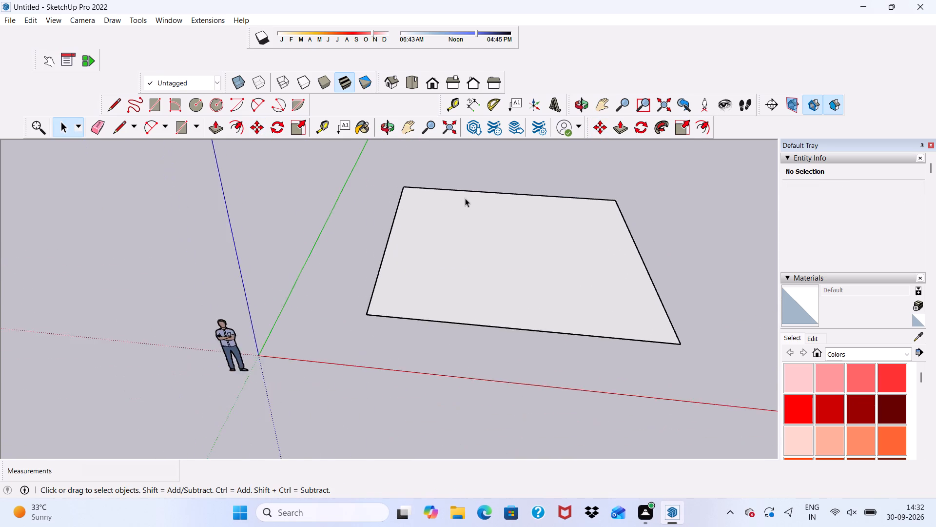
{"action": "middle_click_drag", "start_coordinate": [465, 198], "coordinate": [445, 233]}
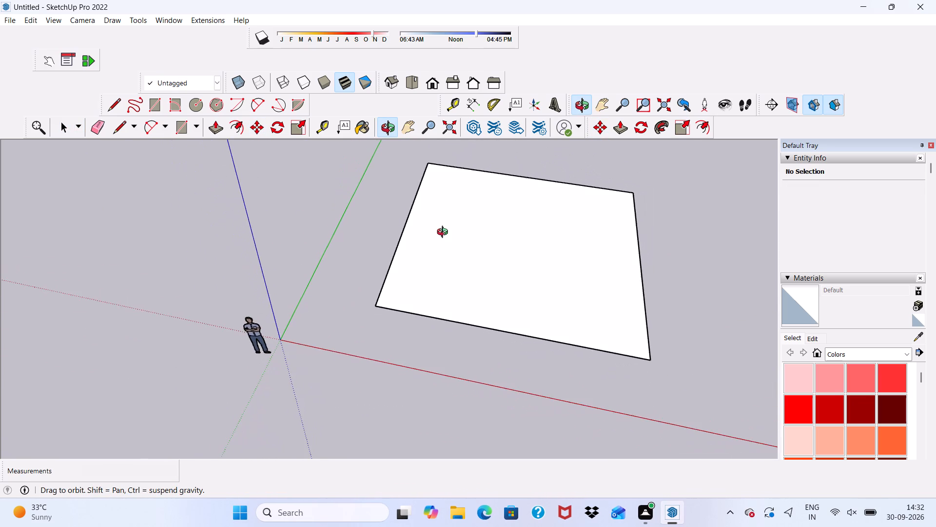
{"action": "middle_click_drag", "start_coordinate": [445, 233], "coordinate": [446, 233]}
{"action": "scroll", "coordinate": [458, 243], "scroll_direction": "up", "scroll_amount": 5}
{"action": "scroll", "coordinate": [458, 243], "scroll_direction": "down", "scroll_amount": 8}
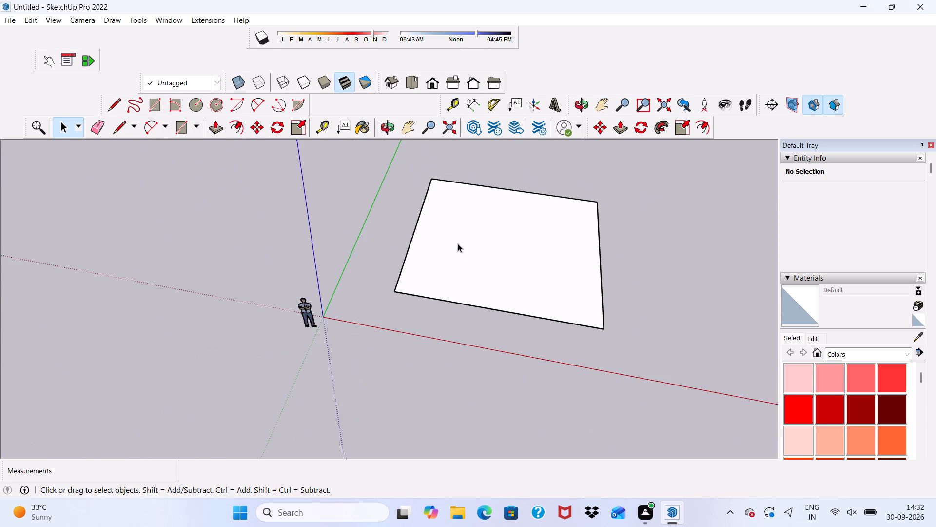
{"action": "middle_click_drag", "start_coordinate": [458, 243], "coordinate": [517, 270]}
{"action": "middle_click", "coordinate": [517, 270]}
{"action": "scroll", "coordinate": [526, 200], "scroll_direction": "up", "scroll_amount": 2}
{"action": "scroll", "coordinate": [493, 186], "scroll_direction": "down", "scroll_amount": 3}
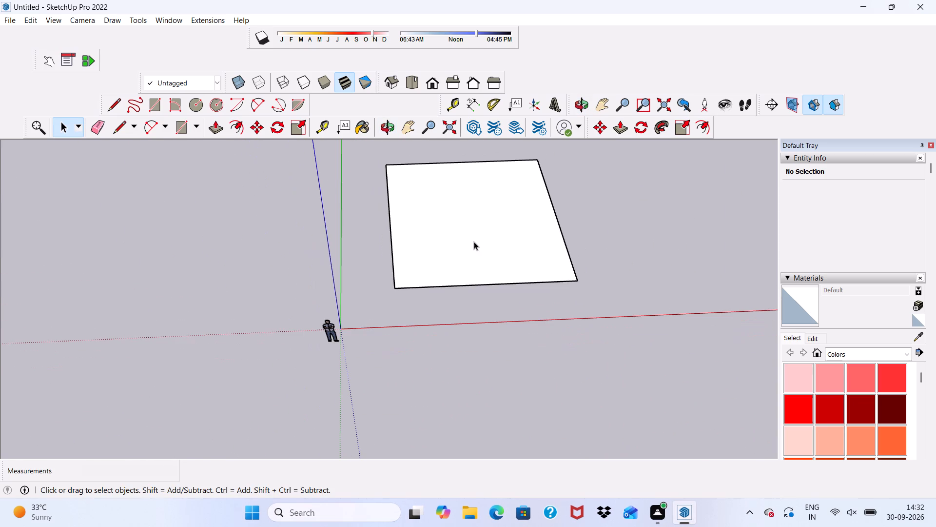
{"action": "scroll", "coordinate": [361, 129], "scroll_direction": "up", "scroll_amount": 4}
{"action": "scroll", "coordinate": [260, 139], "scroll_direction": "up", "scroll_amount": 2}
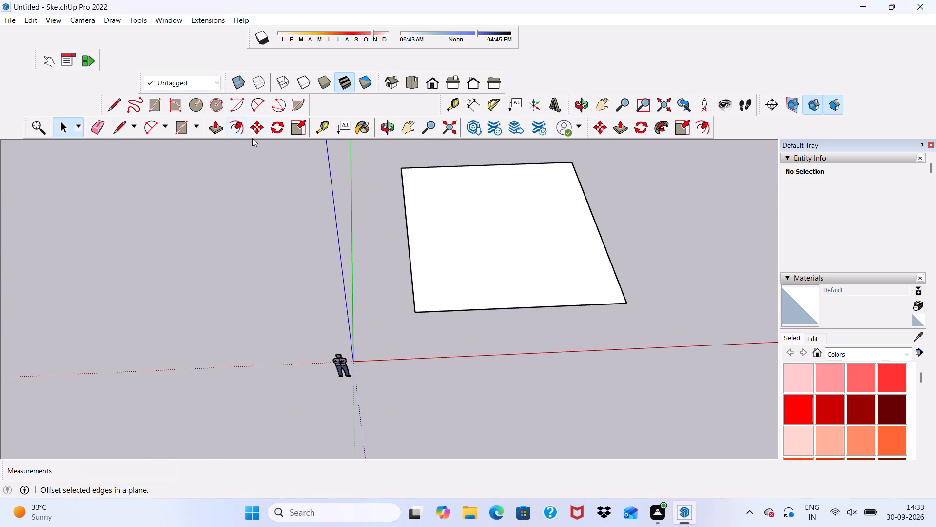
{"action": "scroll", "coordinate": [389, 204], "scroll_direction": "down", "scroll_amount": 2}
{"action": "scroll", "coordinate": [518, 173], "scroll_direction": "up", "scroll_amount": 4}
{"action": "scroll", "coordinate": [496, 179], "scroll_direction": "down", "scroll_amount": 2}
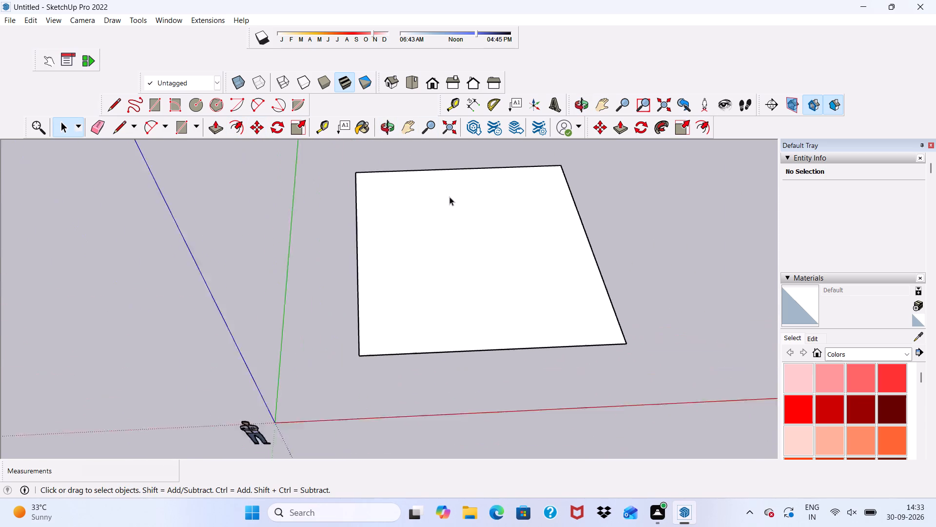
{"action": "scroll", "coordinate": [449, 197], "scroll_direction": "down", "scroll_amount": 2}
{"action": "scroll", "coordinate": [369, 227], "scroll_direction": "down", "scroll_amount": 4}
{"action": "scroll", "coordinate": [506, 204], "scroll_direction": "up", "scroll_amount": 4}
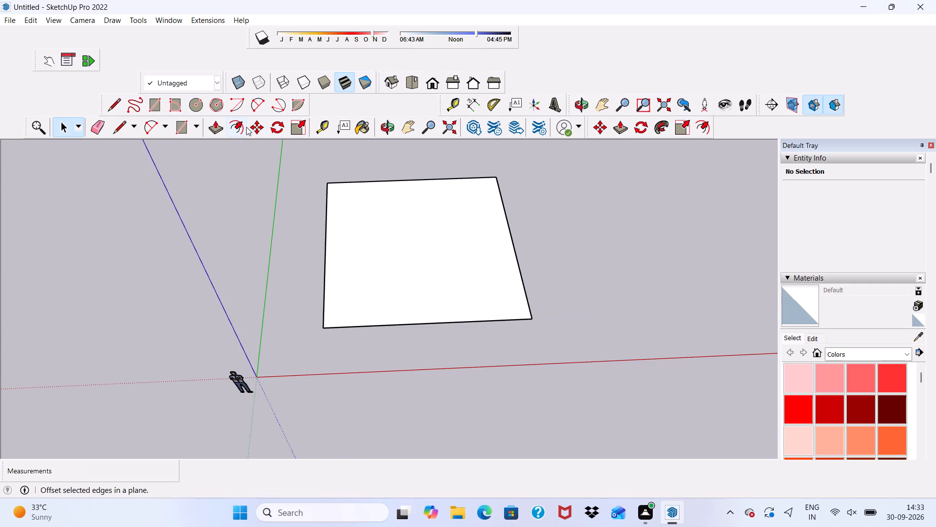
{"action": "left_click", "coordinate": [239, 124]}
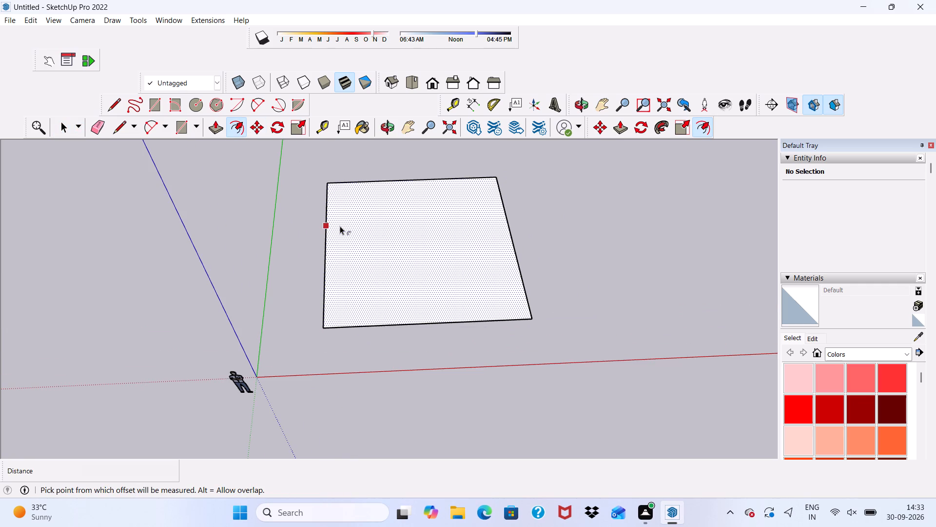
{"action": "left_click", "coordinate": [340, 226]}
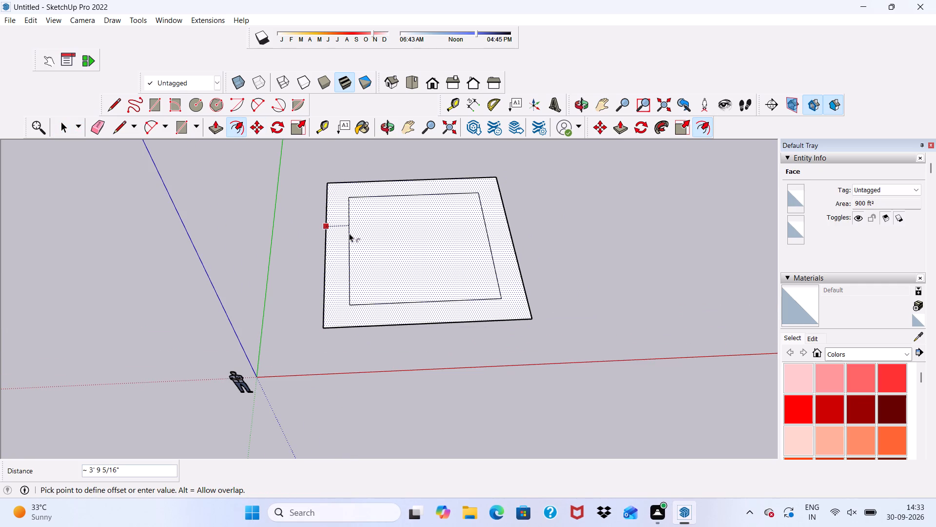
{"action": "key", "text": "9"}
{"action": "key", "text": "shift+quotedbl"}
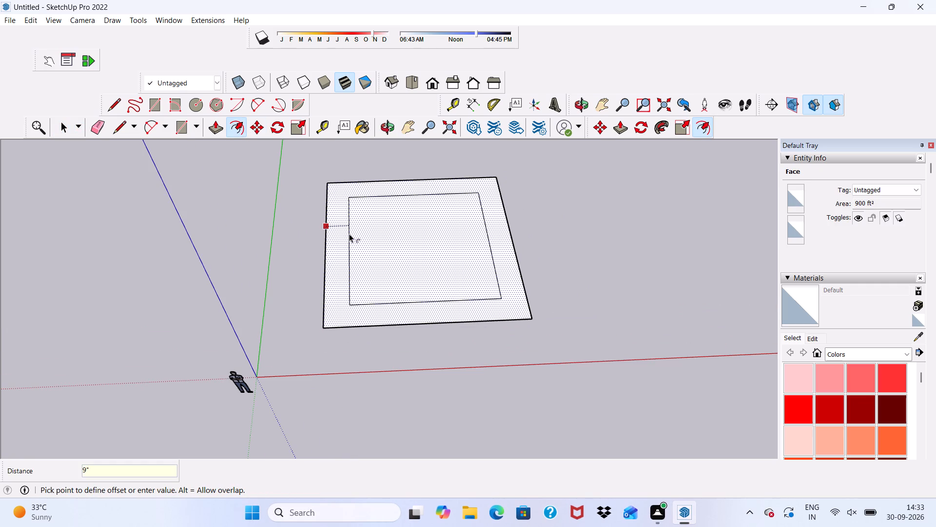
{"action": "key", "text": "Return"}
{"action": "scroll", "coordinate": [297, 254], "scroll_direction": "down", "scroll_amount": 1}
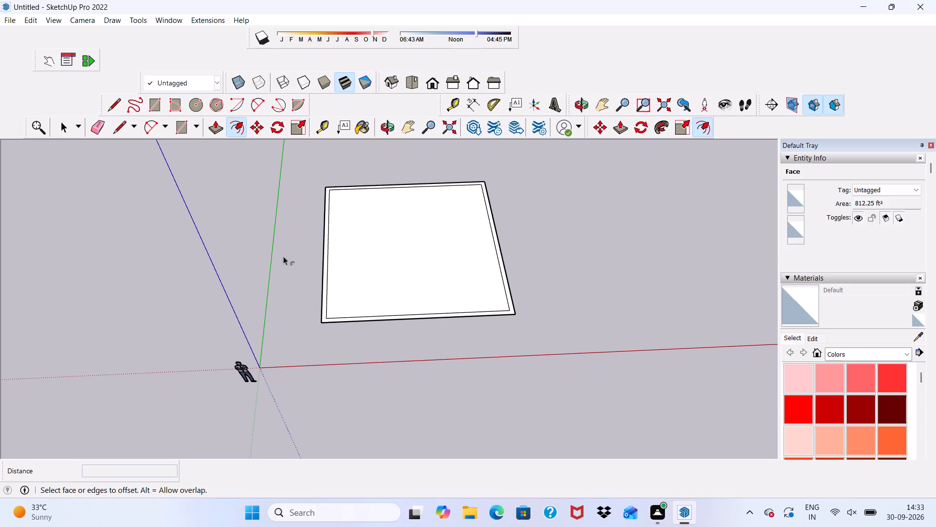
{"action": "key", "text": "space"}
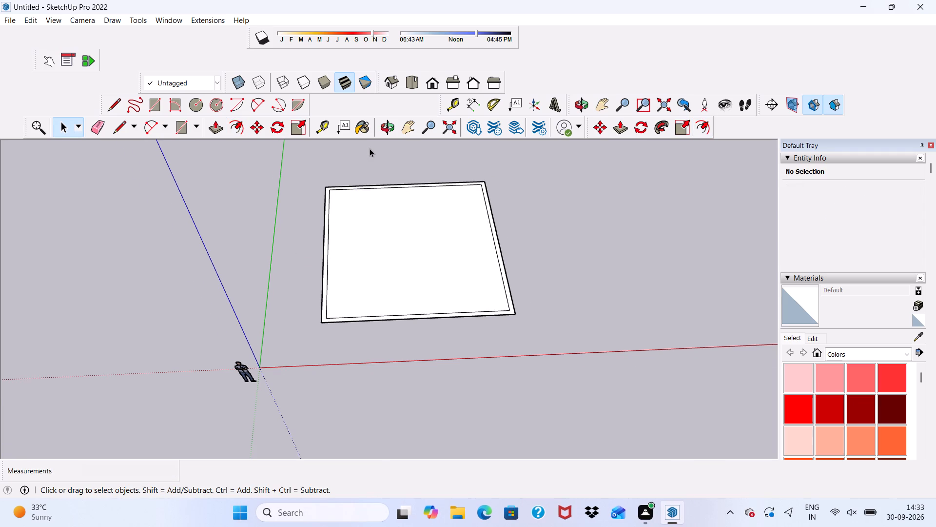
Place two guides parallel to the square's right inner edge, one about 9' 8" inward and another 6" beyond it.
{"action": "scroll", "coordinate": [370, 148], "scroll_direction": "up", "scroll_amount": 3}
{"action": "scroll", "coordinate": [372, 217], "scroll_direction": "up", "scroll_amount": 6}
{"action": "scroll", "coordinate": [372, 217], "scroll_direction": "down", "scroll_amount": 3}
{"action": "scroll", "coordinate": [334, 211], "scroll_direction": "up", "scroll_amount": 1}
{"action": "scroll", "coordinate": [302, 211], "scroll_direction": "down", "scroll_amount": 3}
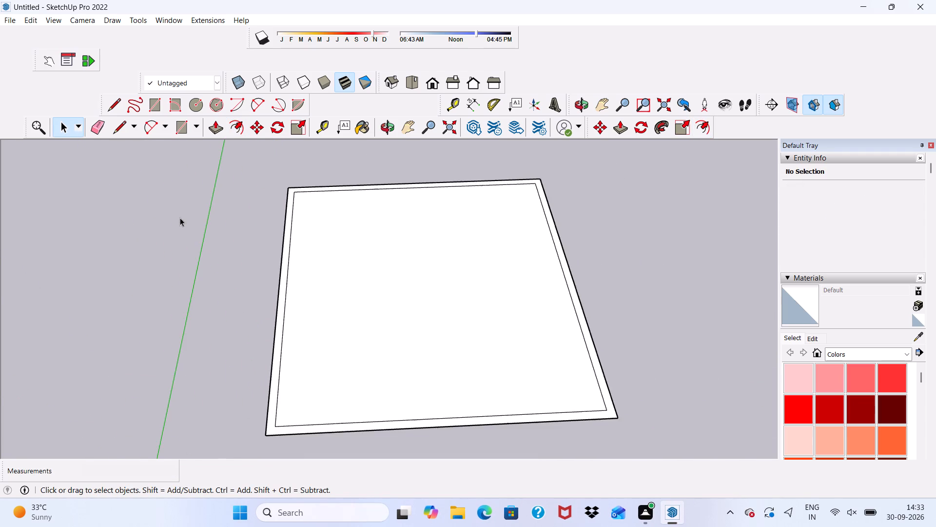
{"action": "scroll", "coordinate": [180, 217], "scroll_direction": "down", "scroll_amount": 3}
{"action": "scroll", "coordinate": [354, 236], "scroll_direction": "up", "scroll_amount": 3}
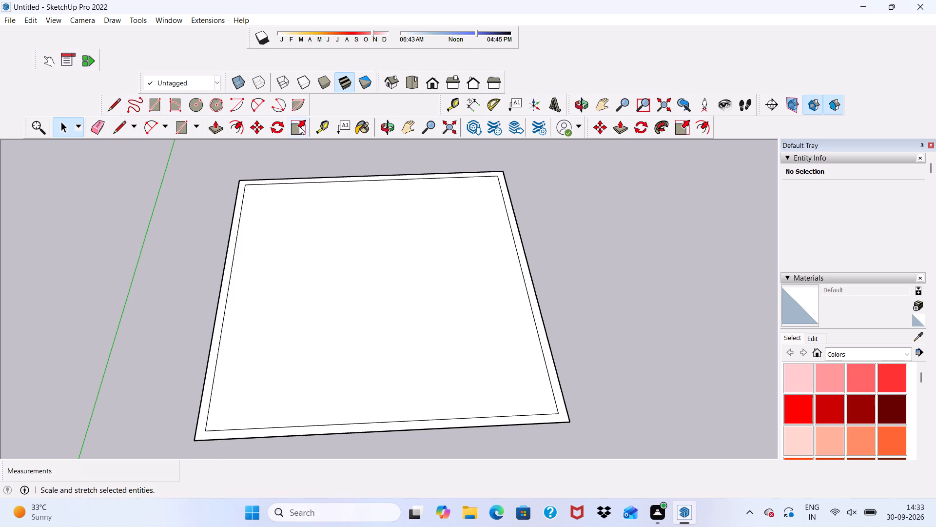
{"action": "left_click", "coordinate": [320, 123]}
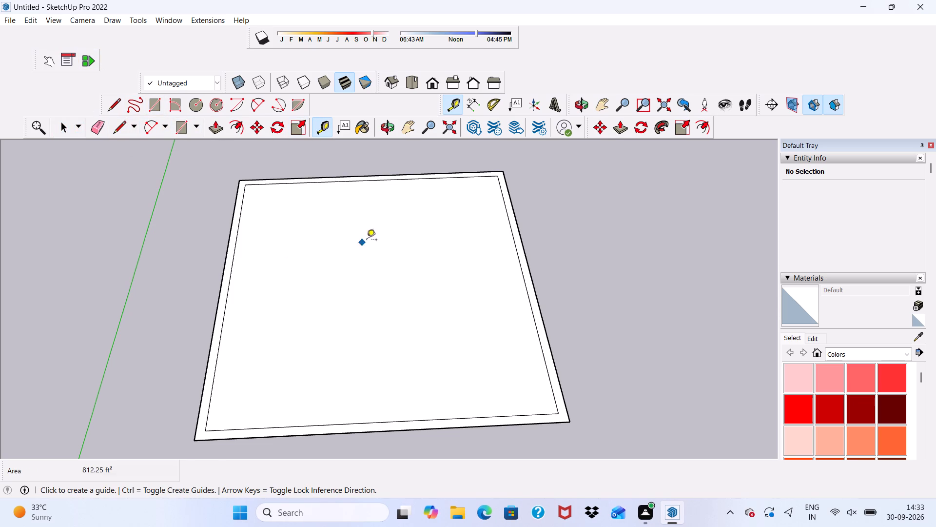
{"action": "scroll", "coordinate": [67, 235], "scroll_direction": "down", "scroll_amount": 2}
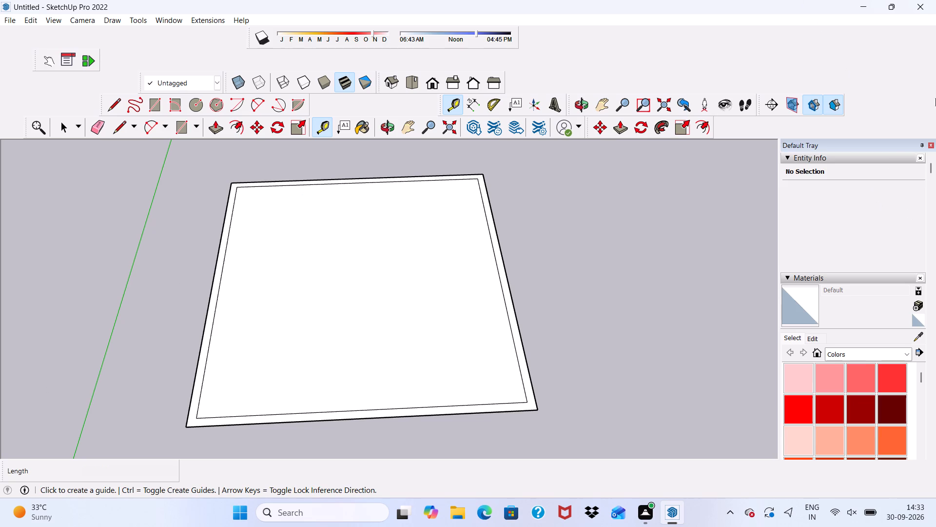
{"action": "scroll", "coordinate": [935, 112], "scroll_direction": "down", "scroll_amount": 3}
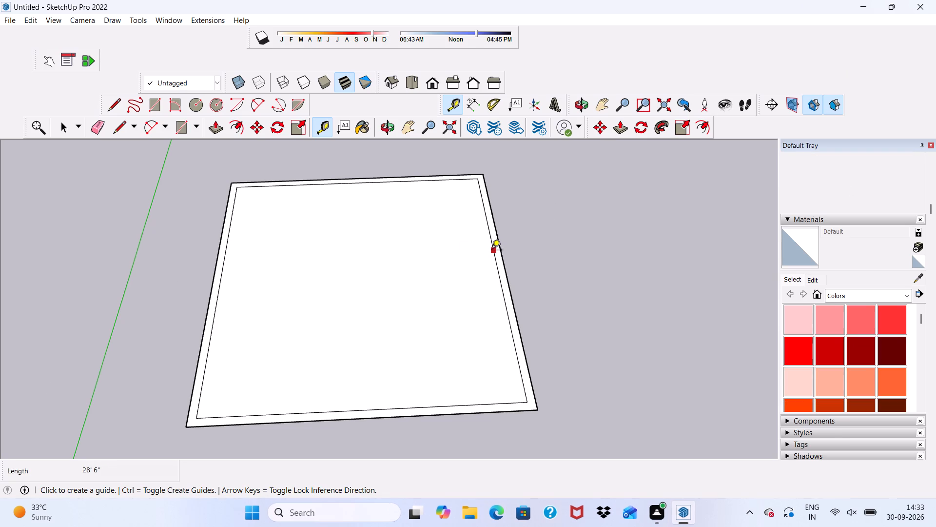
{"action": "left_click", "coordinate": [492, 250]}
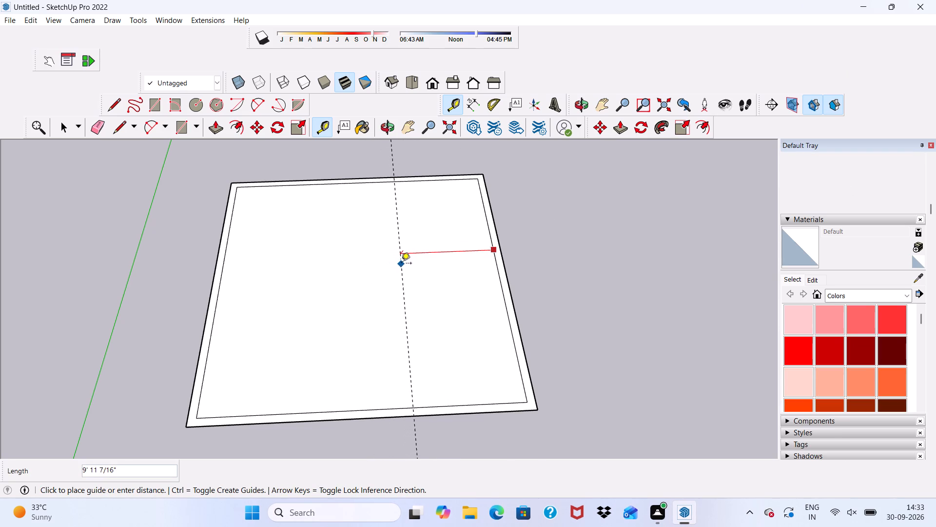
{"action": "left_click", "coordinate": [404, 262]}
{"action": "left_click", "coordinate": [401, 257]}
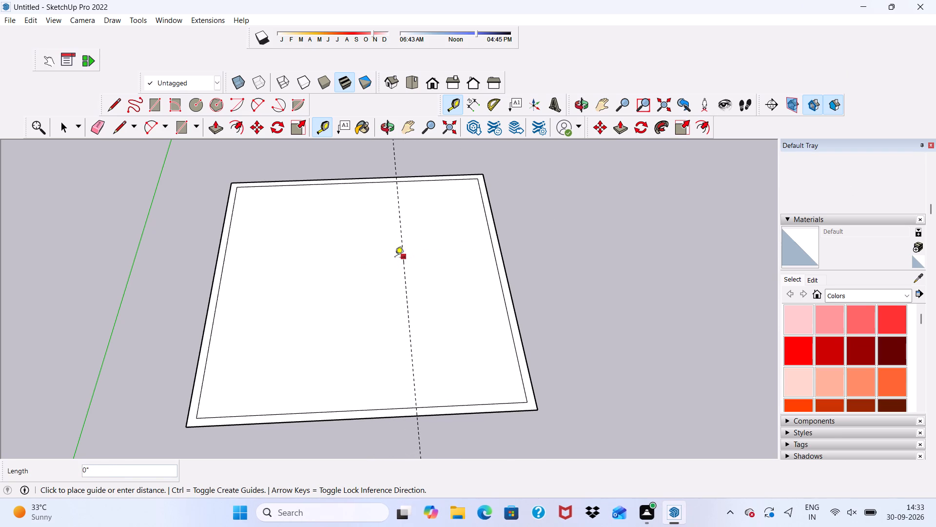
{"action": "type", "text": "6\""}
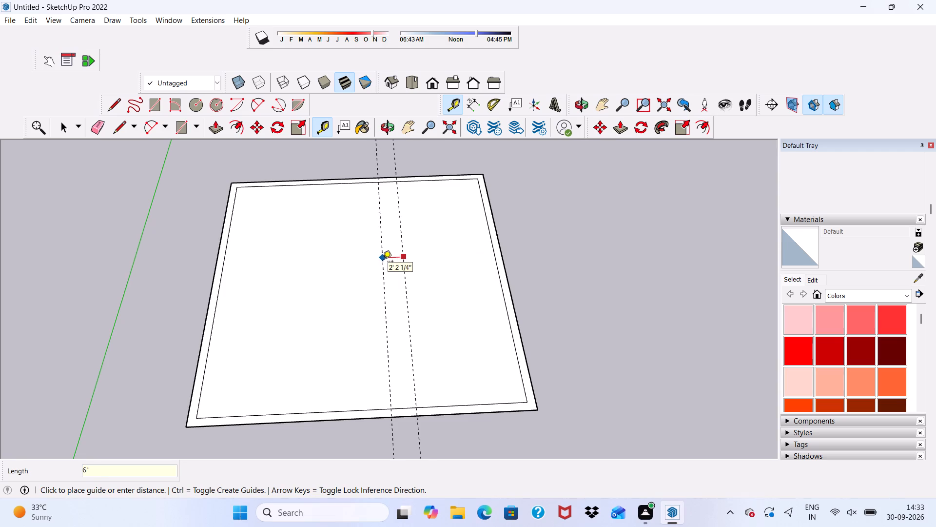
{"action": "key", "text": "Return"}
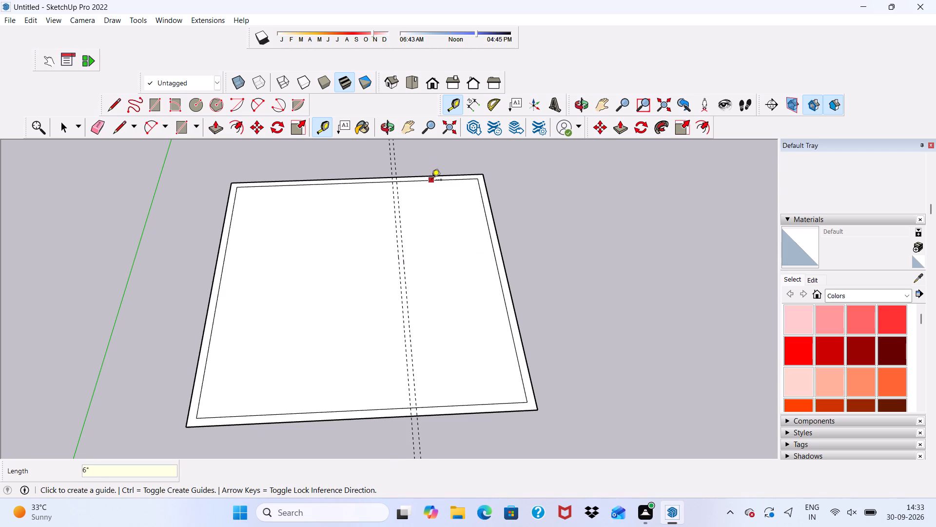
Place two guides parallel to the square's back inner edge, one about 20' forward of it and another 6" further forward.
{"action": "left_click", "coordinate": [433, 180]}
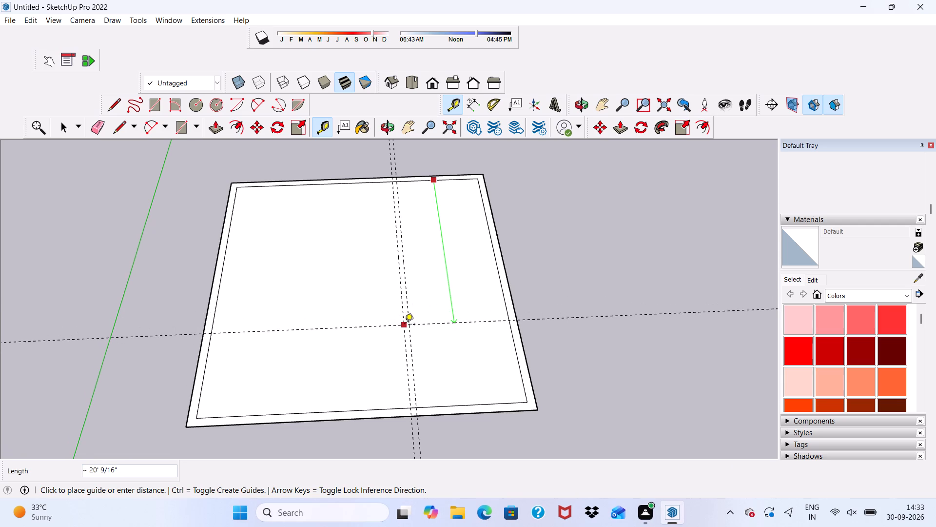
{"action": "left_click", "coordinate": [405, 324]}
{"action": "left_click", "coordinate": [431, 323]}
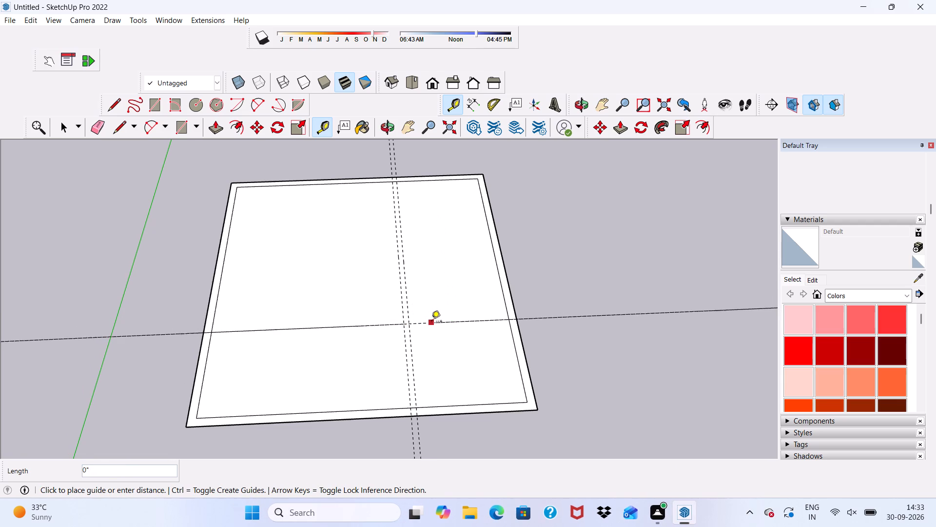
{"action": "key", "text": "6"}
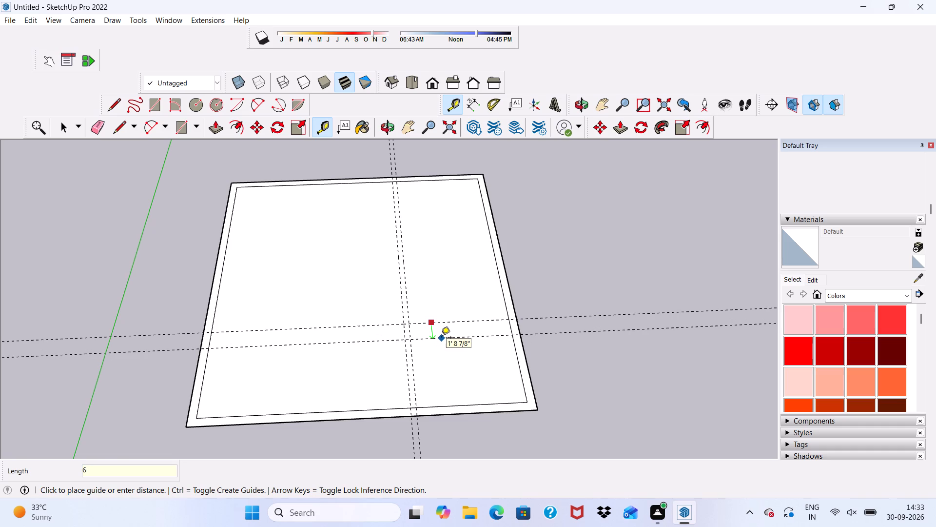
{"action": "key", "text": "shift+quotedbl"}
{"action": "key", "text": "Return"}
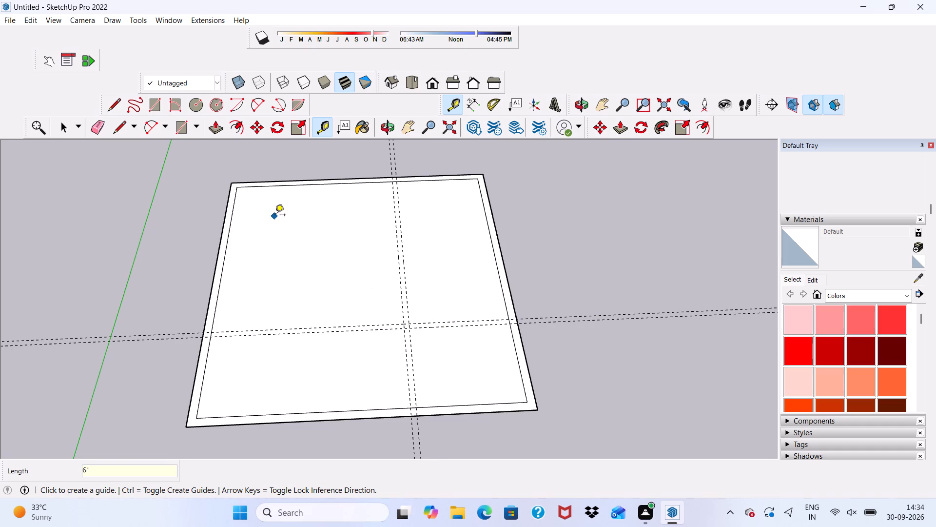
Place another pair of guides parallel to the back inner edge, one about 14' 2 1/2" forward and the second 6" further forward.
{"action": "left_click", "coordinate": [292, 187]}
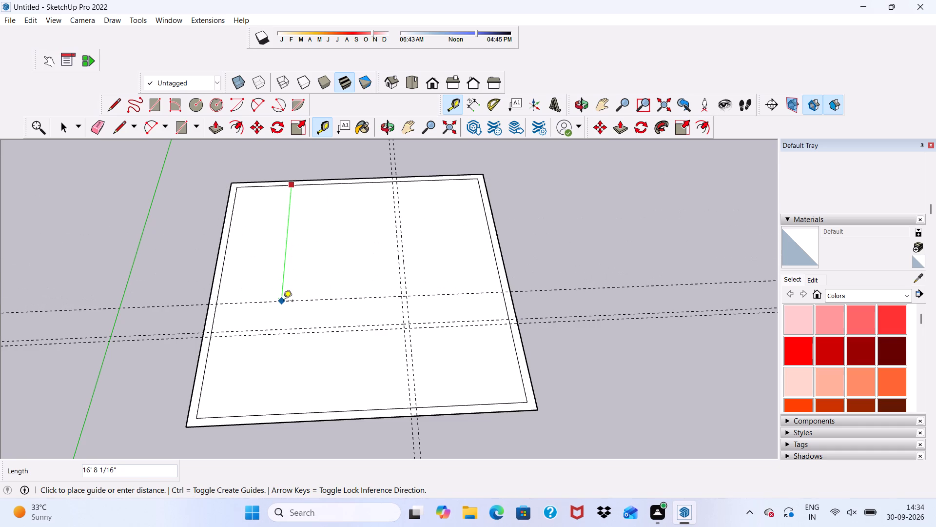
{"action": "left_click", "coordinate": [289, 282]}
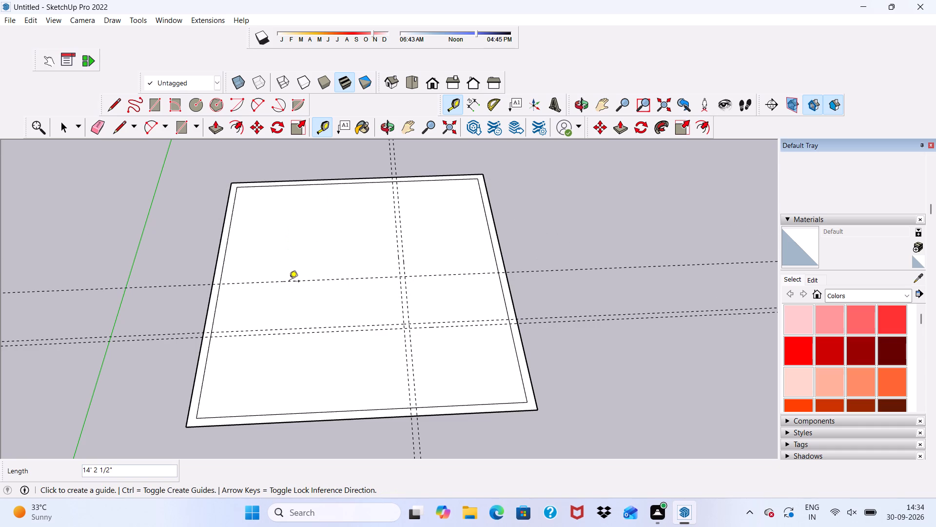
{"action": "left_click", "coordinate": [289, 282]}
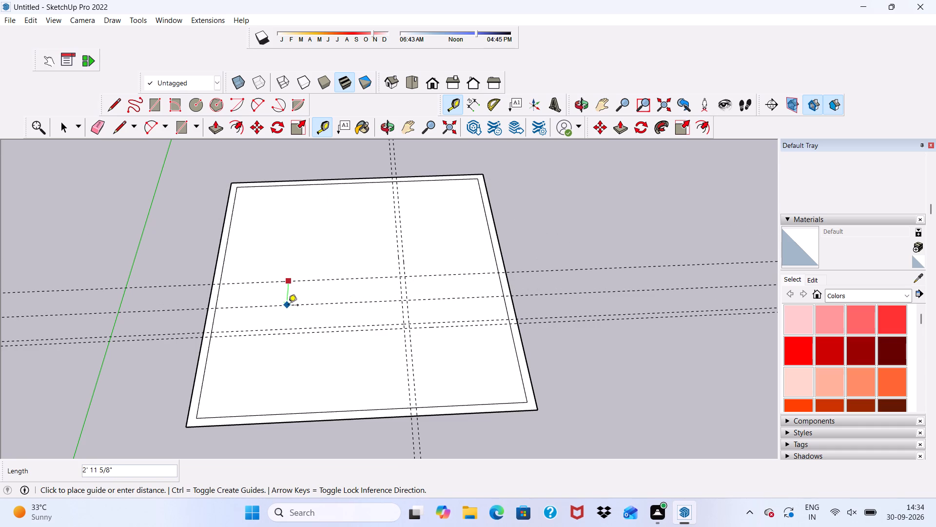
{"action": "type", "text": "6\""}
{"action": "key", "text": "Return"}
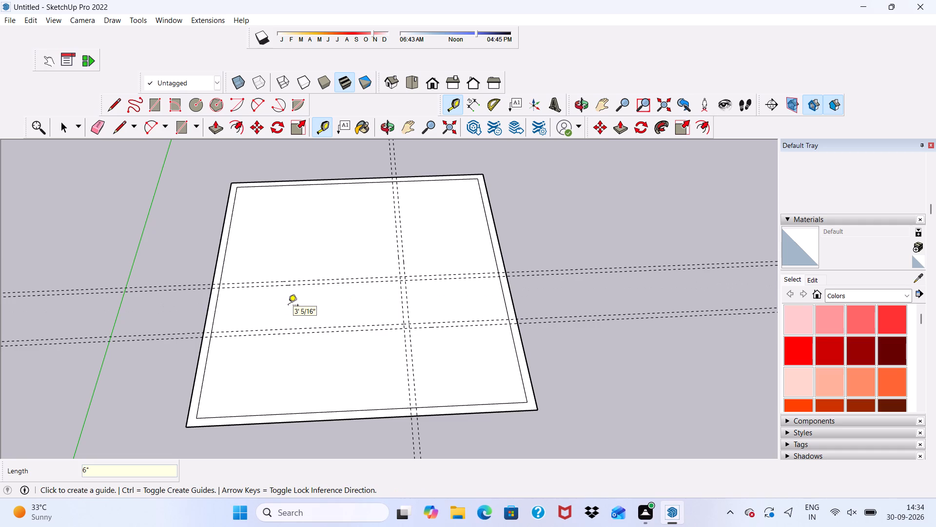
{"action": "key", "text": "space"}
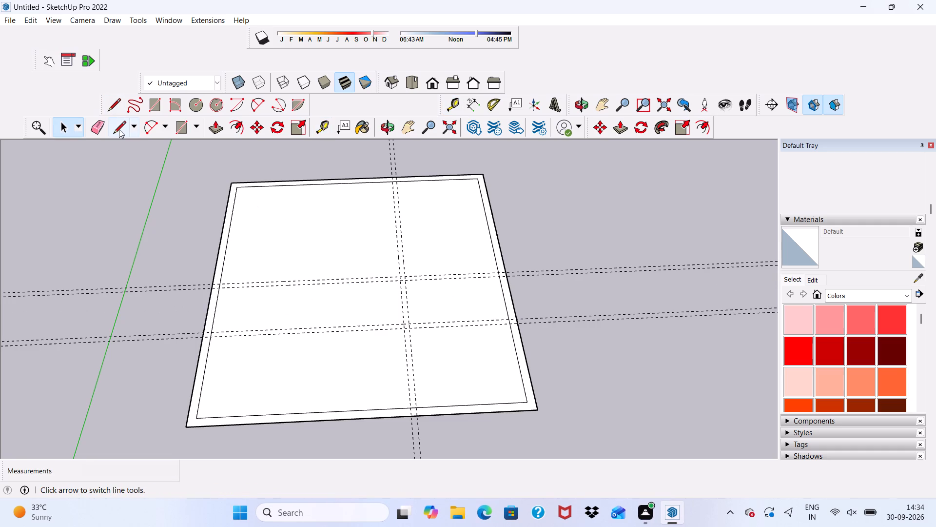
Draw the back-right room's inside wall lines from the back inner edge along the nearer guides, turning the corner to the right inner edge.
{"action": "left_click", "coordinate": [119, 128]}
{"action": "scroll", "coordinate": [423, 240], "scroll_direction": "up", "scroll_amount": 2}
{"action": "scroll", "coordinate": [381, 181], "scroll_direction": "down", "scroll_amount": 1}
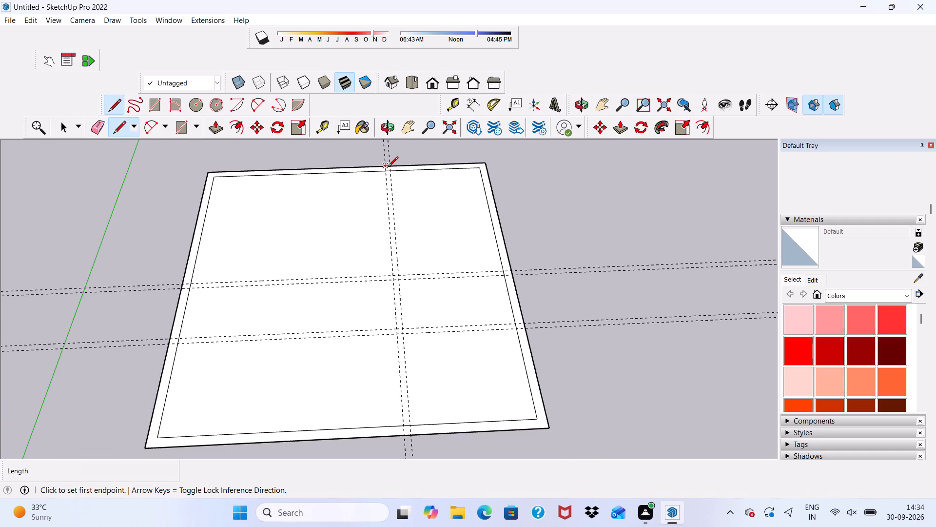
{"action": "left_click", "coordinate": [392, 170]}
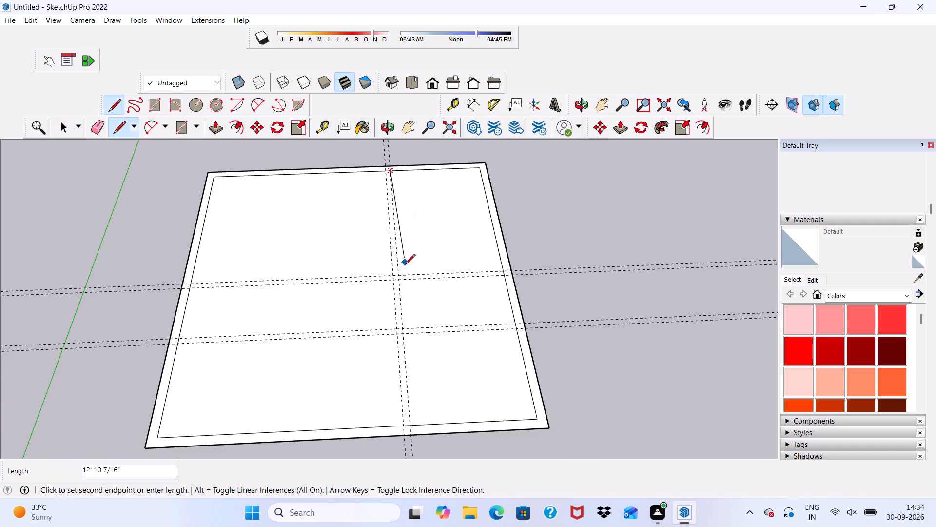
{"action": "scroll", "coordinate": [404, 300], "scroll_direction": "up", "scroll_amount": 3}
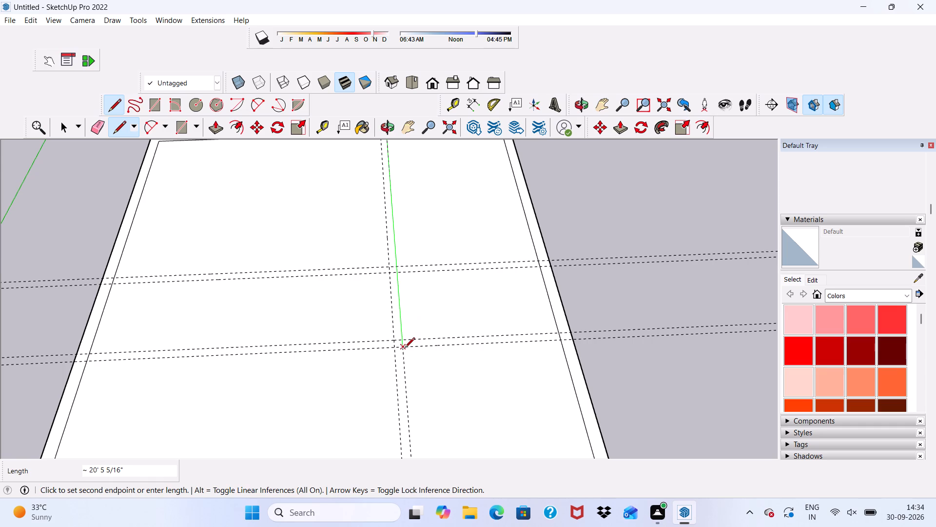
{"action": "left_click", "coordinate": [402, 341]}
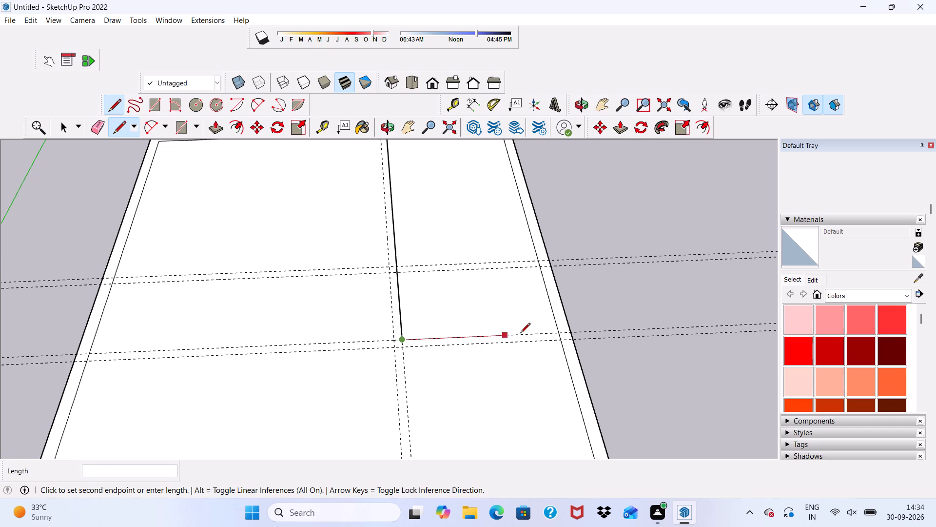
{"action": "left_click", "coordinate": [561, 331]}
Draw the room's outer wall lines along the parallel 6" guides, from the right inner edge 10' 2 1/8" to the corner, up to the back inner edge.
{"action": "left_click", "coordinate": [559, 340]}
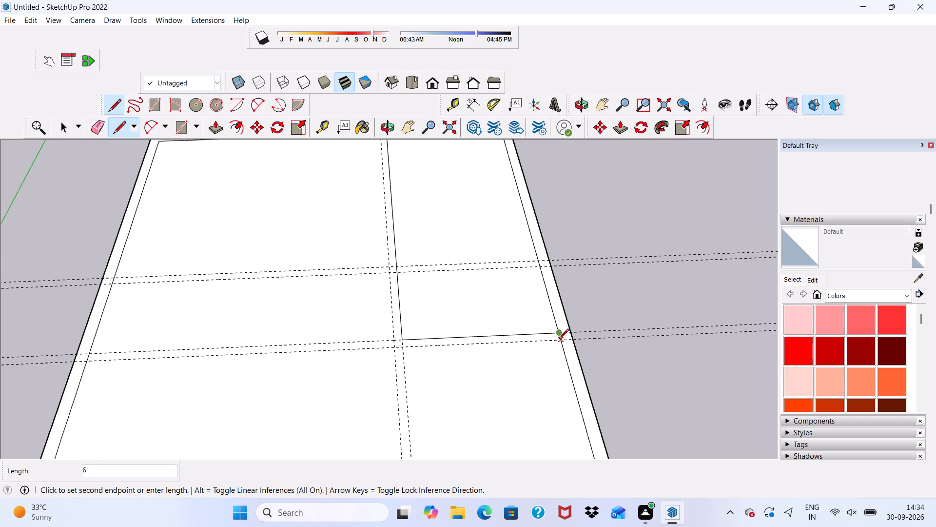
{"action": "scroll", "coordinate": [436, 341], "scroll_direction": "down", "scroll_amount": 4}
{"action": "scroll", "coordinate": [409, 350], "scroll_direction": "up", "scroll_amount": 2}
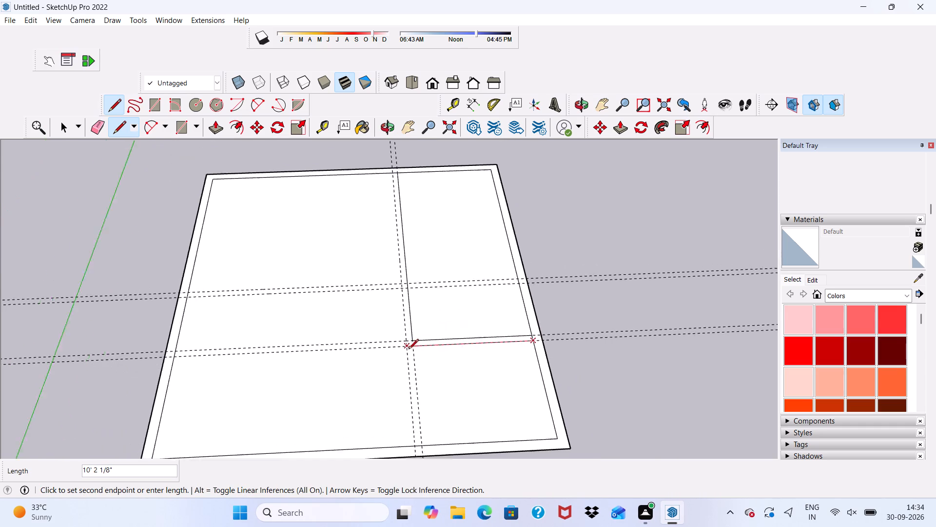
{"action": "scroll", "coordinate": [409, 350], "scroll_direction": "up", "scroll_amount": 3}
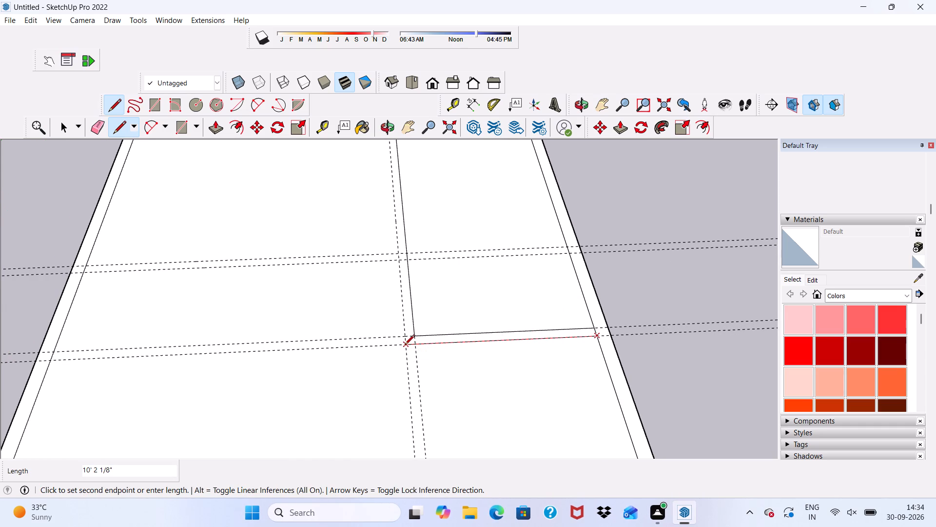
{"action": "left_click", "coordinate": [405, 345]}
{"action": "scroll", "coordinate": [405, 341], "scroll_direction": "down", "scroll_amount": 6}
{"action": "scroll", "coordinate": [399, 190], "scroll_direction": "up", "scroll_amount": 11}
{"action": "left_click", "coordinate": [385, 191]}
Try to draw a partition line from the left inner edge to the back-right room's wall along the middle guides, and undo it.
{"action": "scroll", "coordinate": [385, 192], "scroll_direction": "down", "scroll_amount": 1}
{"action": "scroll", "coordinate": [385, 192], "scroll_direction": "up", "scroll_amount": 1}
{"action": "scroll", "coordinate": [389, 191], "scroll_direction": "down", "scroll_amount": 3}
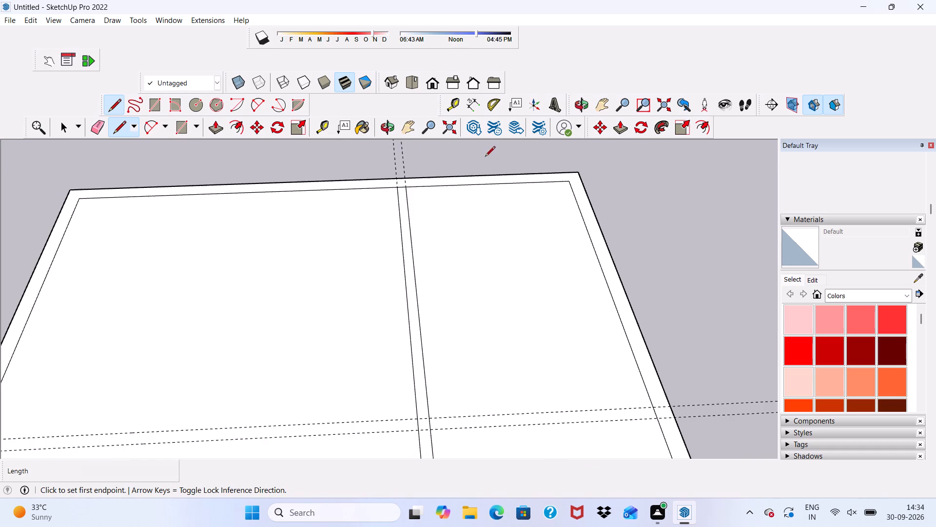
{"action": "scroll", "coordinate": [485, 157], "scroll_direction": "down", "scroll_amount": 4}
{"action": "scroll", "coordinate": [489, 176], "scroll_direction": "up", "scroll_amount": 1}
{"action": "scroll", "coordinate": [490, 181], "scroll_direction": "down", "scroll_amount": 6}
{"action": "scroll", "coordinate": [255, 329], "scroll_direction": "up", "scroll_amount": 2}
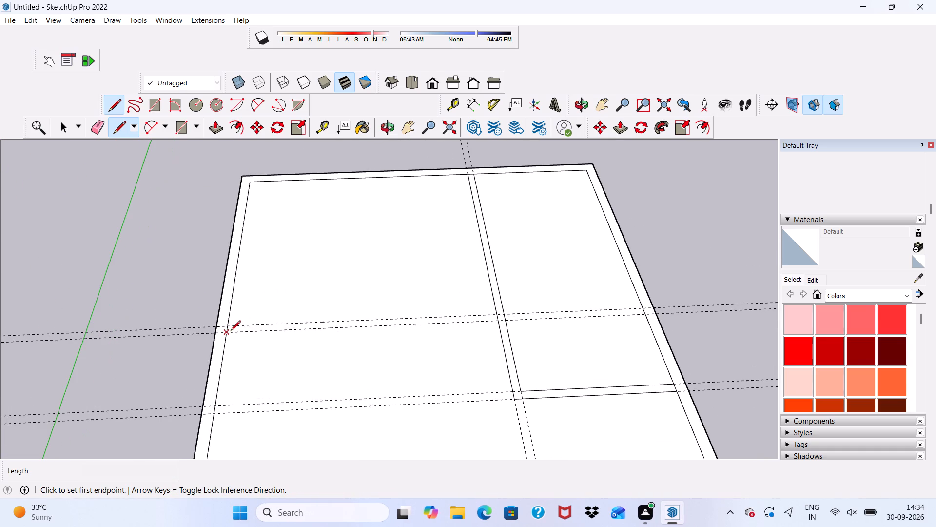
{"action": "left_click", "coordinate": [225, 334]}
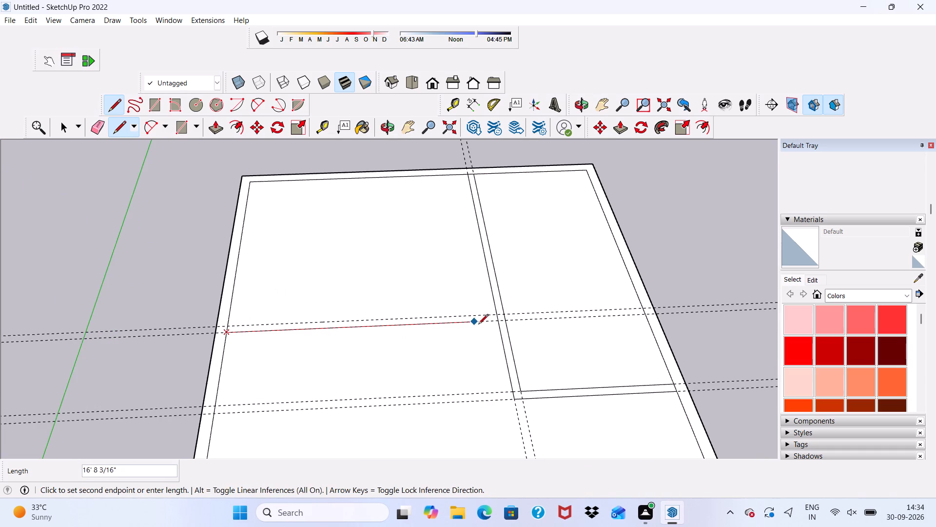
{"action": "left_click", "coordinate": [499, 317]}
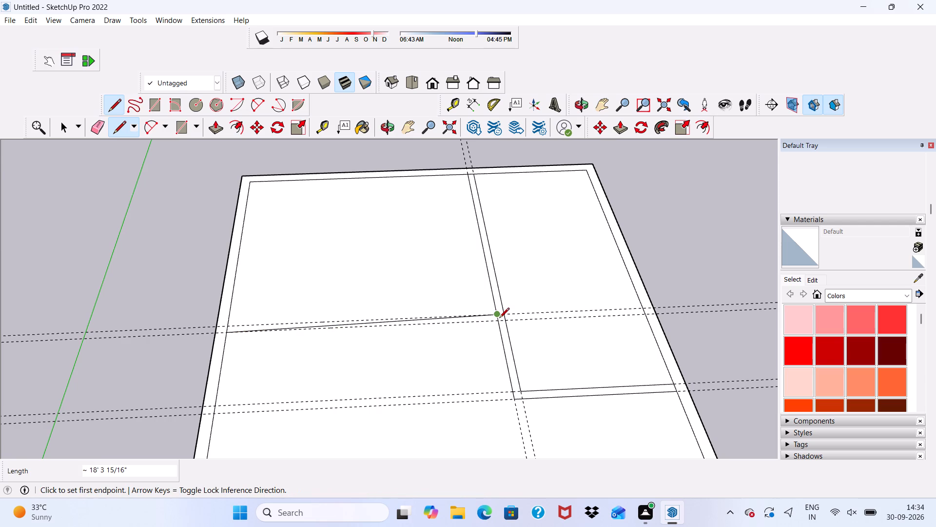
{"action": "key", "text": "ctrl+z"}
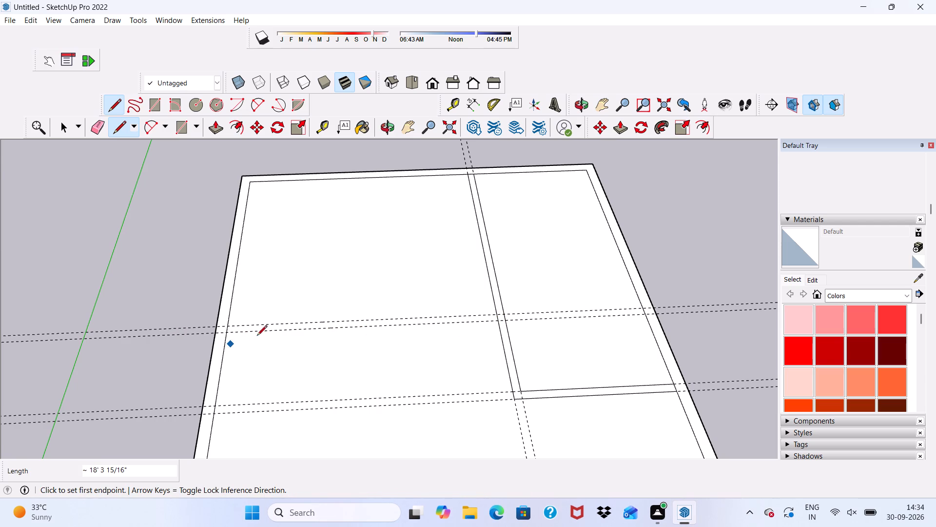
Draw the partition's two parallel 18' 3 7/8" lines along the middle guide pair, from the left inner edge to the back-right room's wall.
{"action": "scroll", "coordinate": [234, 334], "scroll_direction": "up", "scroll_amount": 4}
{"action": "left_click", "coordinate": [225, 333]}
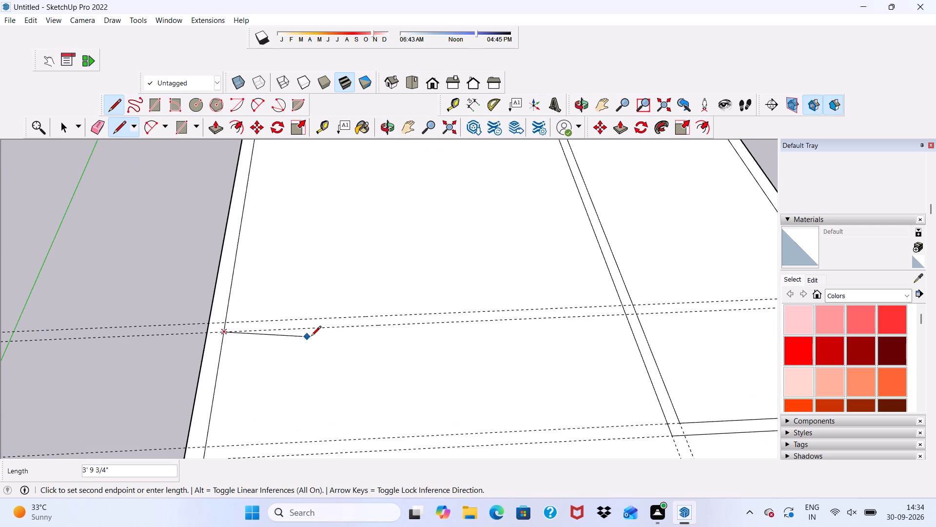
{"action": "left_click", "coordinate": [624, 317]}
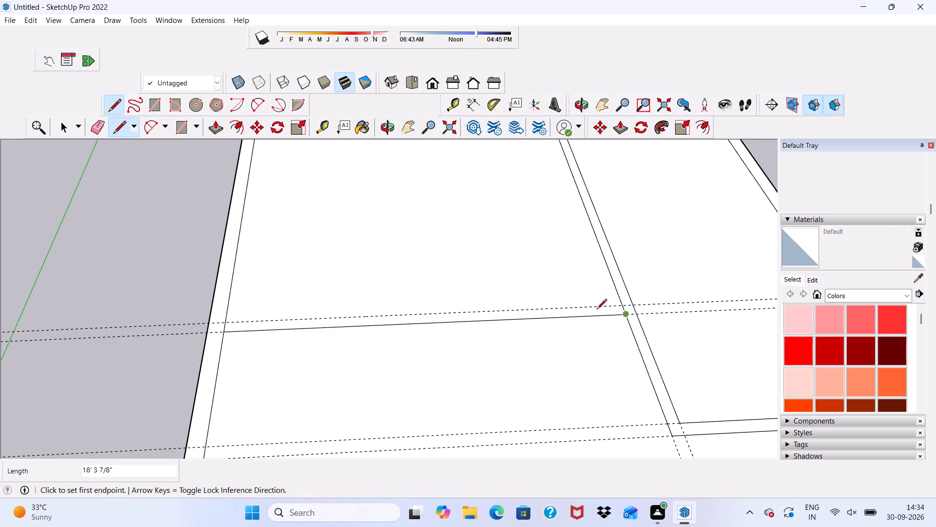
{"action": "scroll", "coordinate": [236, 312], "scroll_direction": "up", "scroll_amount": 4}
{"action": "left_click", "coordinate": [219, 328]}
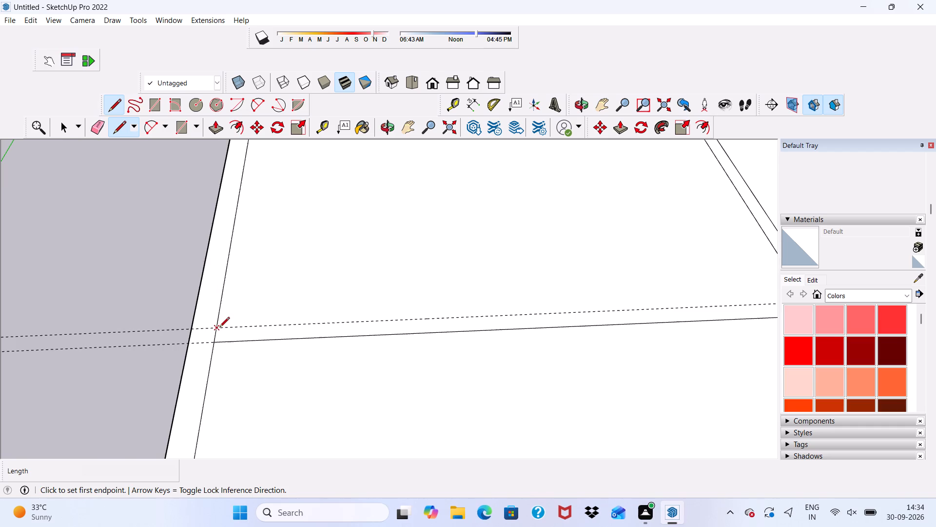
{"action": "scroll", "coordinate": [360, 315], "scroll_direction": "down", "scroll_amount": 3}
{"action": "scroll", "coordinate": [513, 302], "scroll_direction": "down", "scroll_amount": 4}
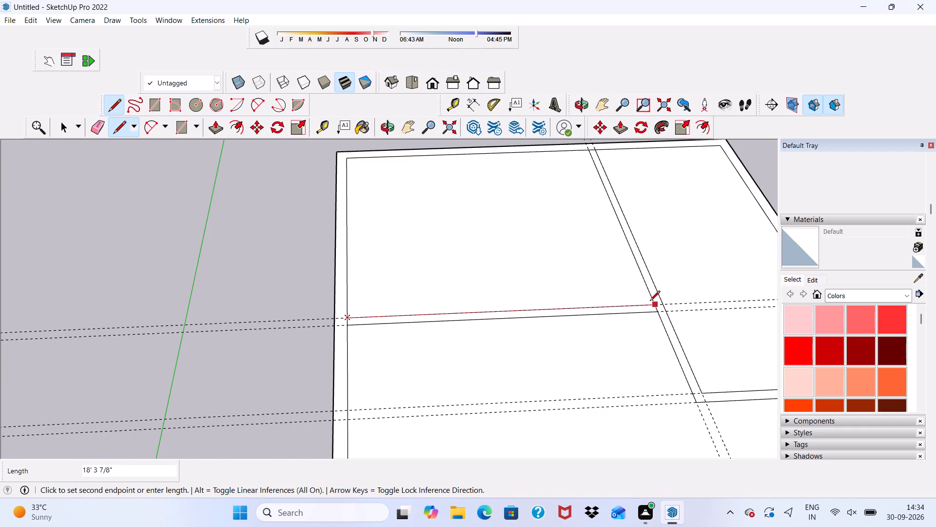
{"action": "left_click", "coordinate": [654, 303]}
{"action": "scroll", "coordinate": [574, 290], "scroll_direction": "down", "scroll_amount": 8}
{"action": "key", "text": "space"}
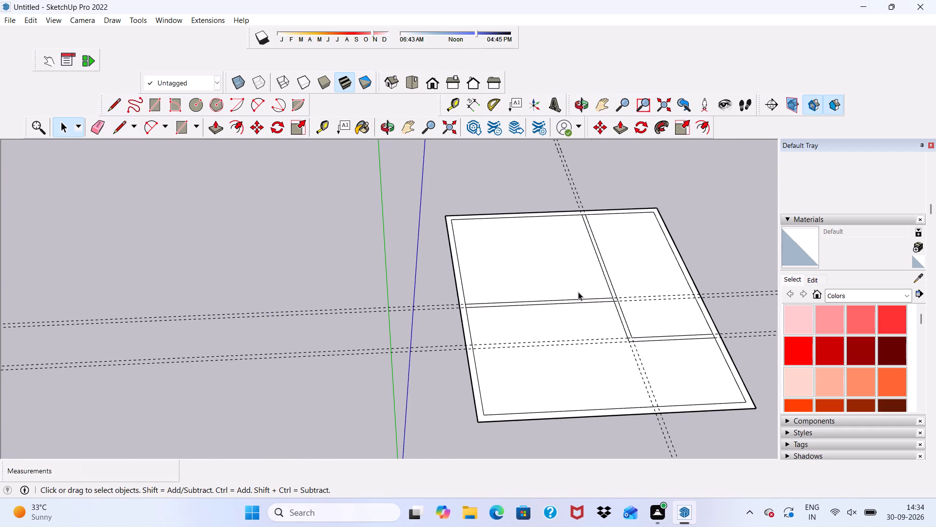
Erase all the construction guides, both horizontal pairs and the vertical pair, leaving only the wall lines.
{"action": "left_click", "coordinate": [94, 128]}
{"action": "left_click_drag", "start_coordinate": [194, 309], "coordinate": [196, 356]}
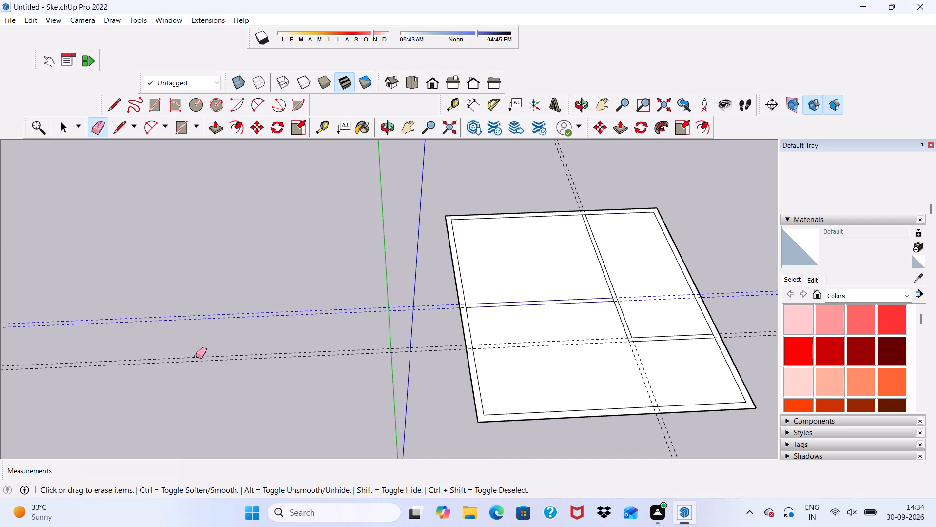
{"action": "left_click_drag", "start_coordinate": [196, 356], "coordinate": [196, 367]}
{"action": "left_click_drag", "start_coordinate": [566, 187], "coordinate": [574, 183]}
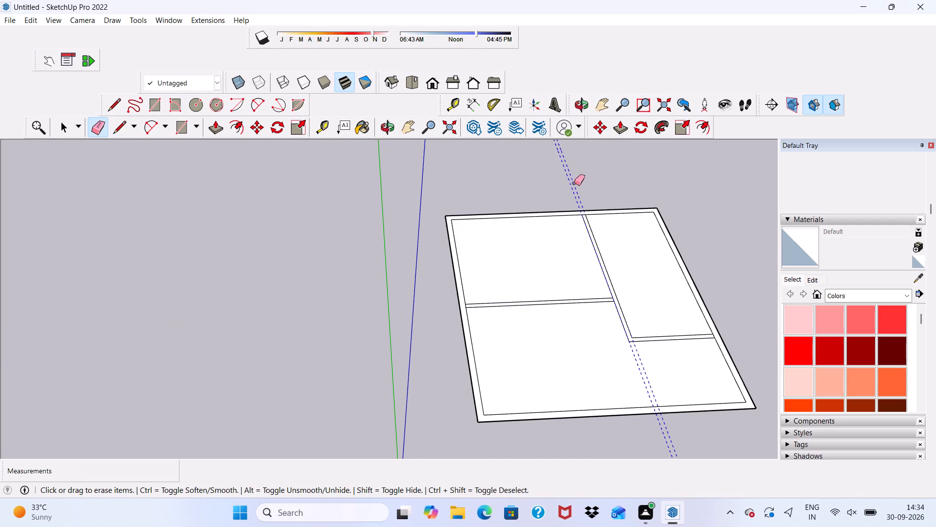
{"action": "left_click_drag", "start_coordinate": [574, 183], "coordinate": [574, 182]}
{"action": "scroll", "coordinate": [574, 183], "scroll_direction": "down", "scroll_amount": 5}
{"action": "left_click_drag", "start_coordinate": [439, 234], "coordinate": [420, 245]}
{"action": "key", "text": "space"}
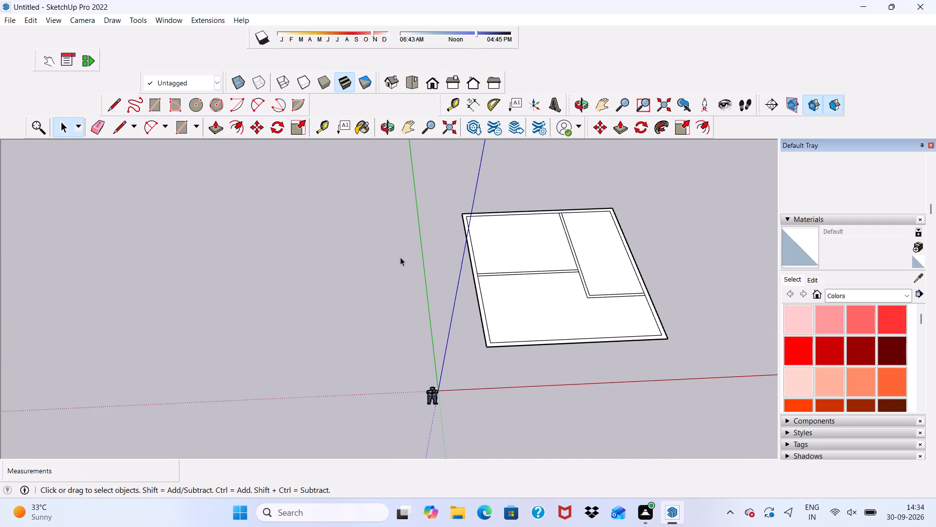
Draw a 9" line extending the middle partition's front line across the left outer wall to its outer edge.
{"action": "scroll", "coordinate": [400, 257], "scroll_direction": "up", "scroll_amount": 3}
{"action": "scroll", "coordinate": [400, 257], "scroll_direction": "down", "scroll_amount": 5}
{"action": "middle_click_drag", "start_coordinate": [475, 301], "coordinate": [325, 299]}
{"action": "scroll", "coordinate": [463, 340], "scroll_direction": "up", "scroll_amount": 3}
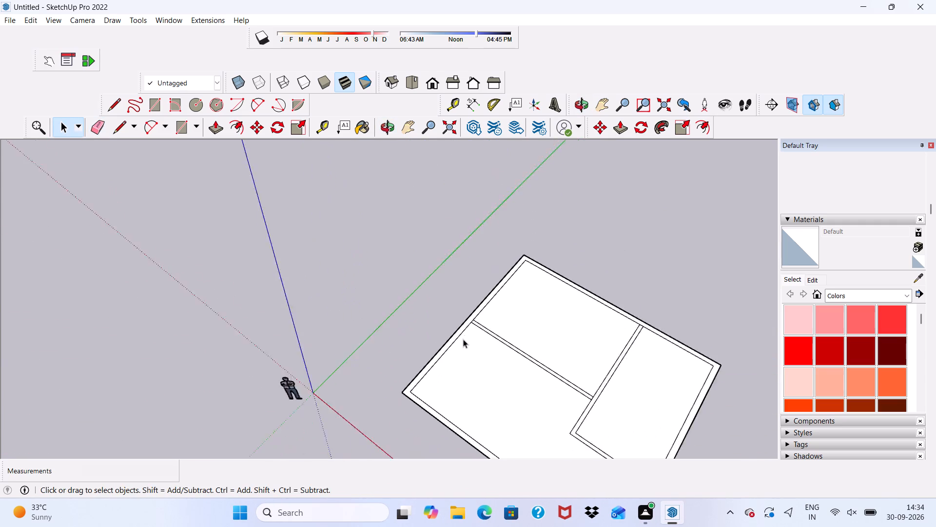
{"action": "scroll", "coordinate": [463, 339], "scroll_direction": "up", "scroll_amount": 2}
{"action": "scroll", "coordinate": [546, 329], "scroll_direction": "up", "scroll_amount": 4}
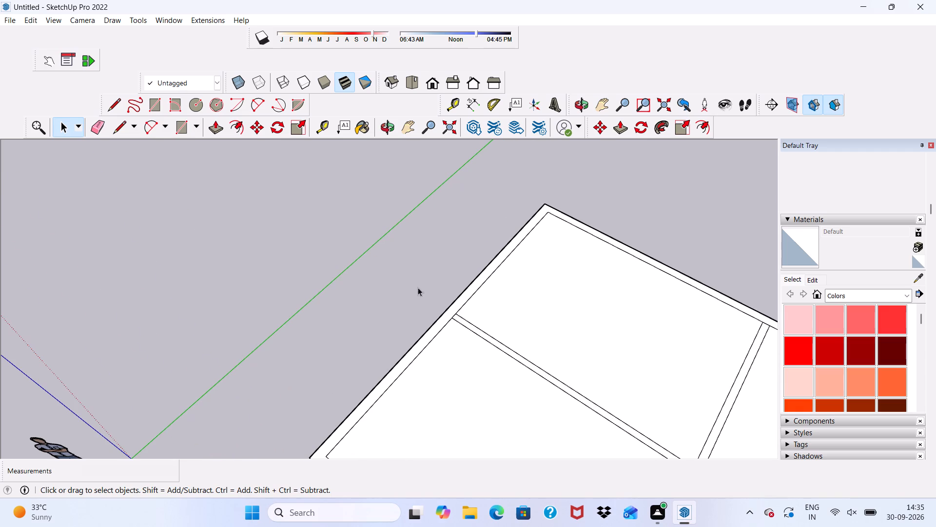
{"action": "left_click", "coordinate": [117, 126]}
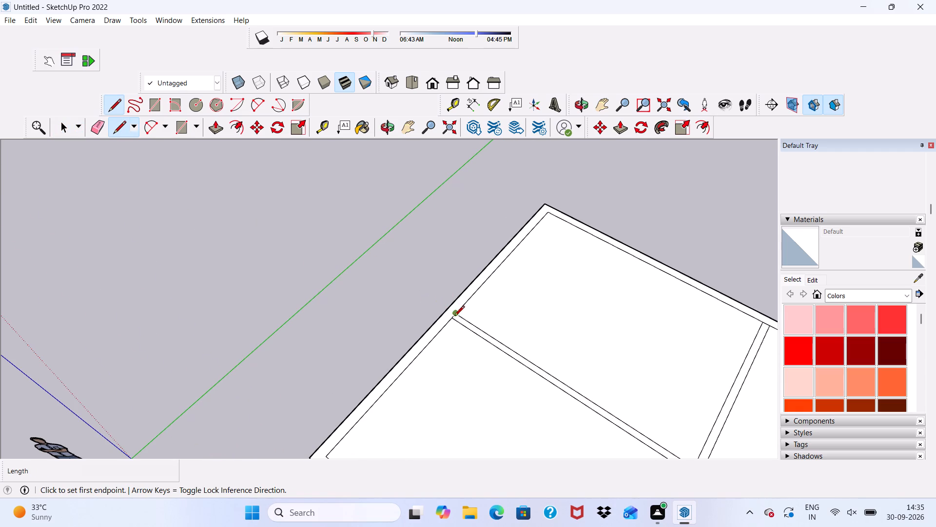
{"action": "left_click", "coordinate": [452, 320]}
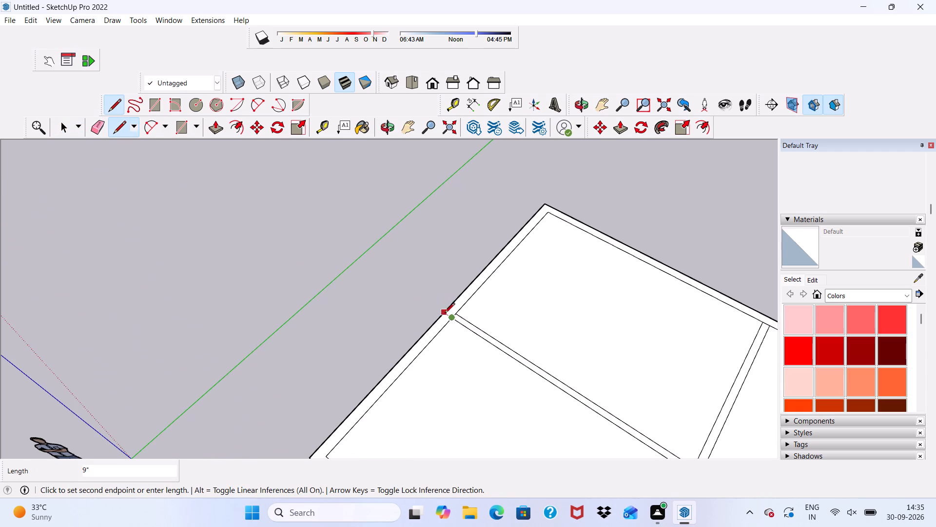
{"action": "left_click", "coordinate": [445, 312]}
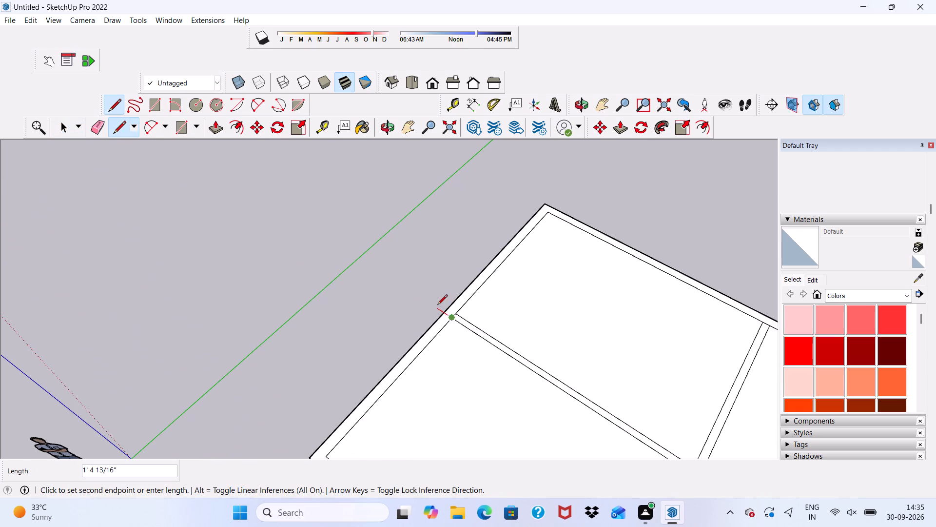
{"action": "scroll", "coordinate": [421, 316], "scroll_direction": "up", "scroll_amount": 3}
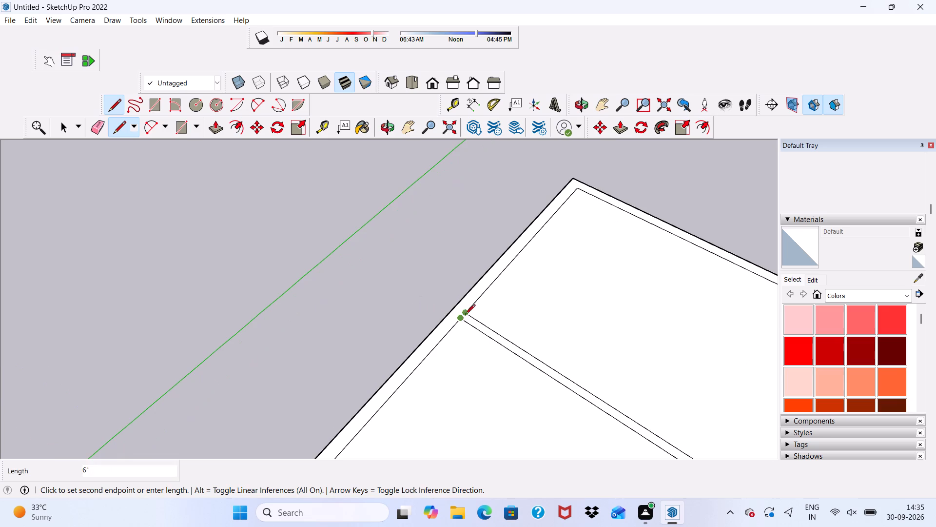
{"action": "scroll", "coordinate": [465, 314], "scroll_direction": "up", "scroll_amount": 9}
{"action": "left_click", "coordinate": [444, 310]}
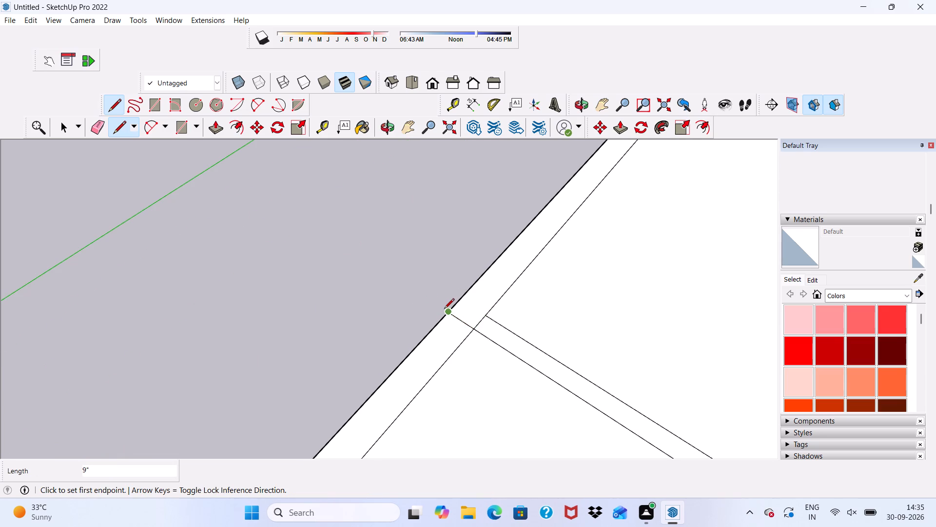
{"action": "key", "text": "space"}
Erase the short line segments closing off both ends of the middle partition, at the left outer wall and the back-right room's wall.
{"action": "scroll", "coordinate": [375, 269], "scroll_direction": "down", "scroll_amount": 2}
{"action": "scroll", "coordinate": [375, 269], "scroll_direction": "up", "scroll_amount": 1}
{"action": "scroll", "coordinate": [376, 270], "scroll_direction": "down", "scroll_amount": 13}
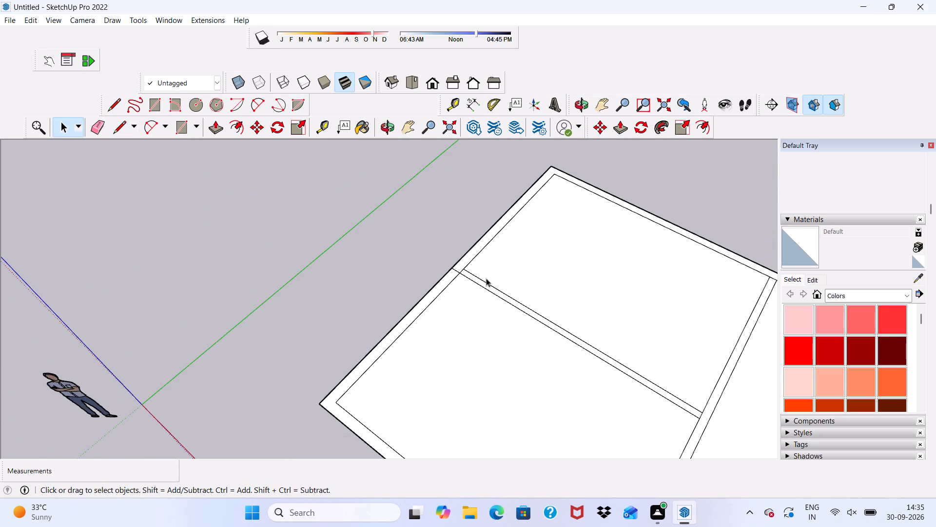
{"action": "scroll", "coordinate": [495, 243], "scroll_direction": "up", "scroll_amount": 4}
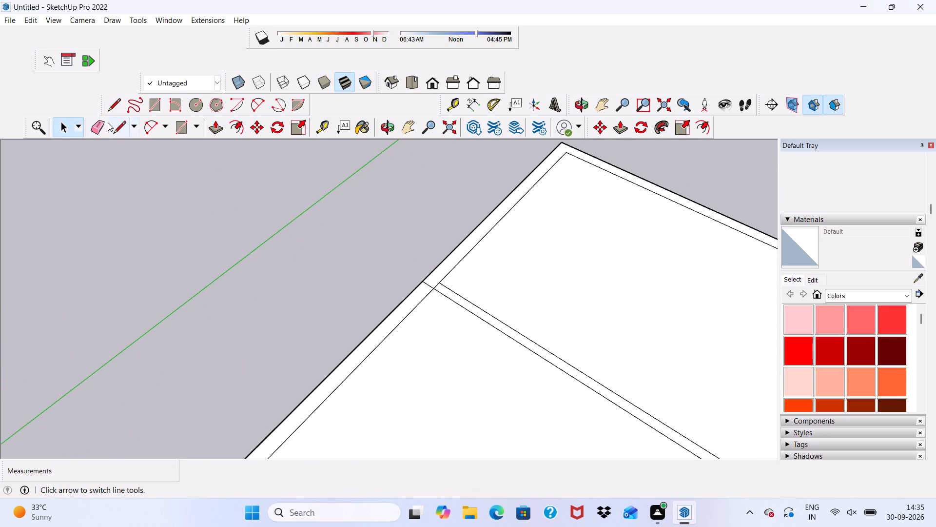
{"action": "left_click", "coordinate": [98, 126]}
{"action": "scroll", "coordinate": [460, 279], "scroll_direction": "up", "scroll_amount": 8}
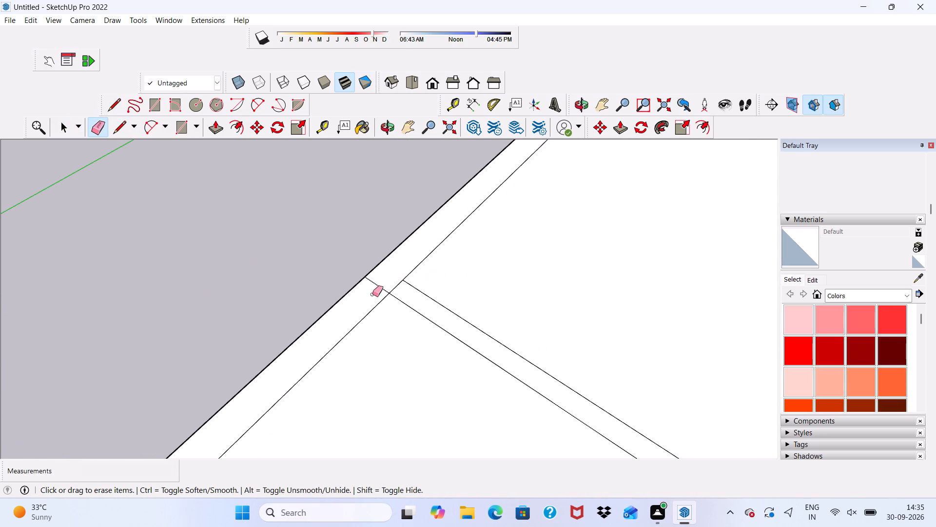
{"action": "left_click", "coordinate": [395, 284]}
{"action": "left_click", "coordinate": [397, 284]}
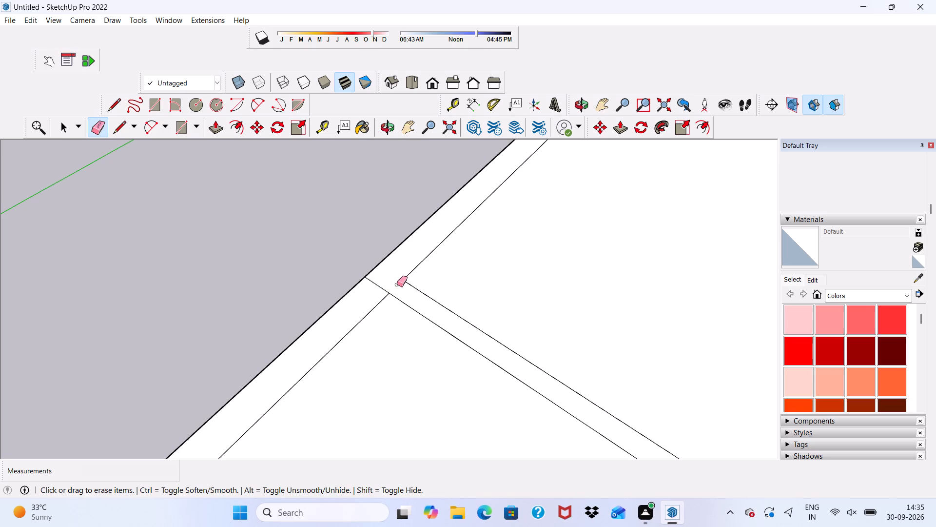
{"action": "scroll", "coordinate": [391, 280], "scroll_direction": "down", "scroll_amount": 17}
{"action": "scroll", "coordinate": [547, 375], "scroll_direction": "up", "scroll_amount": 9}
{"action": "scroll", "coordinate": [557, 376], "scroll_direction": "down", "scroll_amount": 1}
{"action": "scroll", "coordinate": [557, 376], "scroll_direction": "up", "scroll_amount": 2}
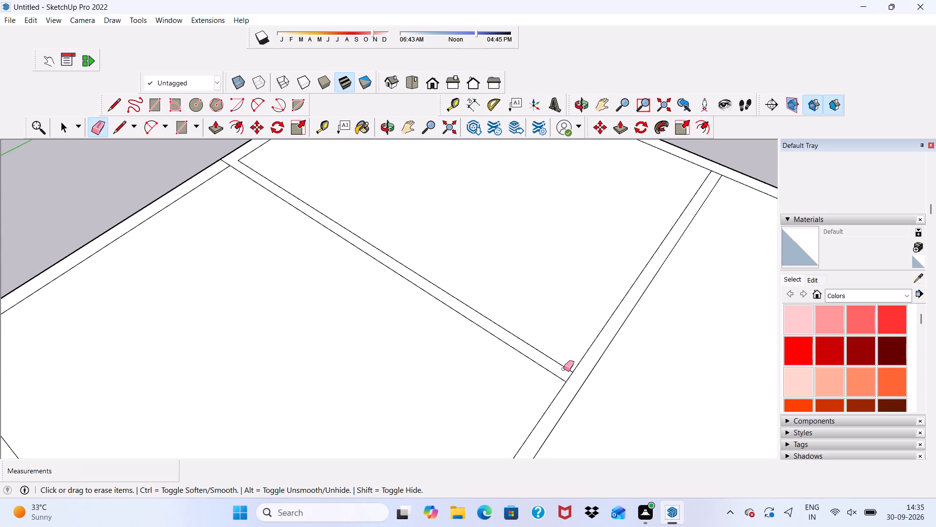
{"action": "left_click", "coordinate": [567, 378]}
{"action": "scroll", "coordinate": [550, 333], "scroll_direction": "down", "scroll_amount": 12}
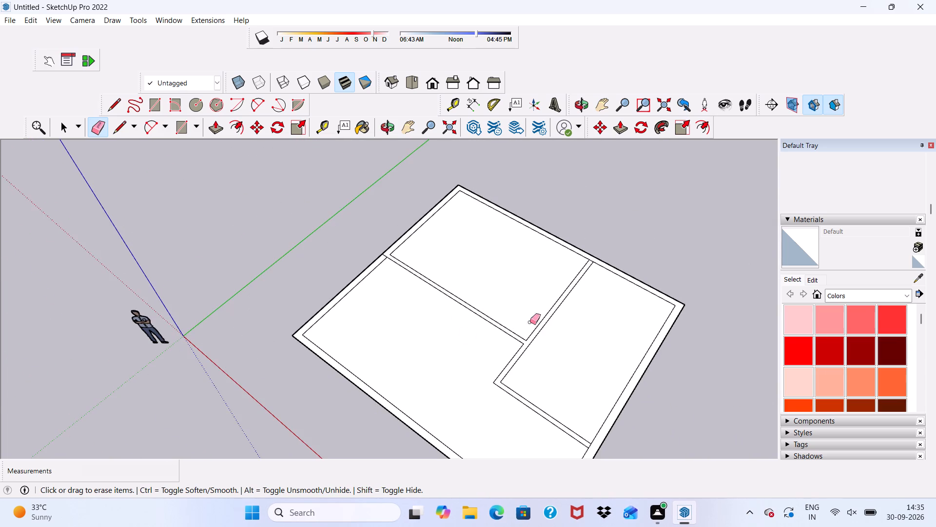
Erase the short inner-edge segments where the back-right room's walls meet the back and right outer walls.
{"action": "scroll", "coordinate": [564, 259], "scroll_direction": "up", "scroll_amount": 11}
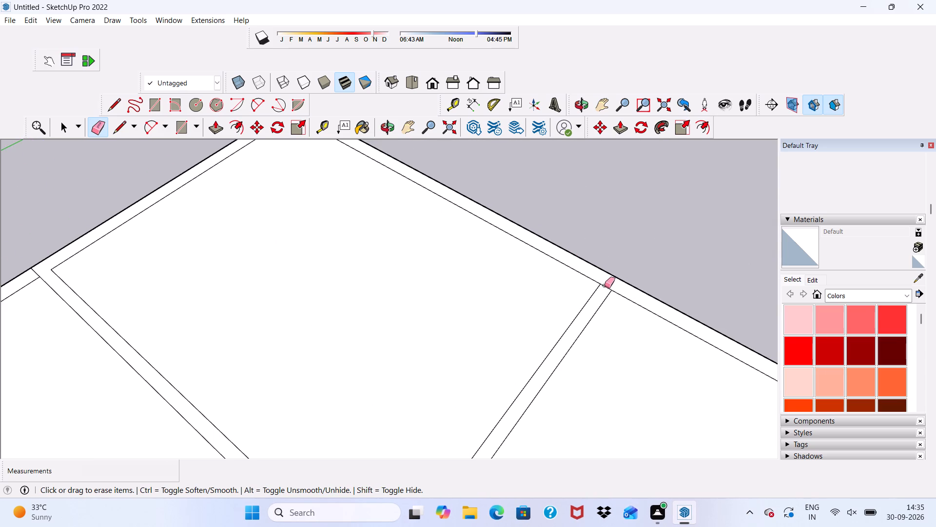
{"action": "left_click", "coordinate": [605, 284]}
{"action": "left_click", "coordinate": [605, 286]}
{"action": "scroll", "coordinate": [597, 267], "scroll_direction": "down", "scroll_amount": 16}
{"action": "scroll", "coordinate": [595, 415], "scroll_direction": "up", "scroll_amount": 9}
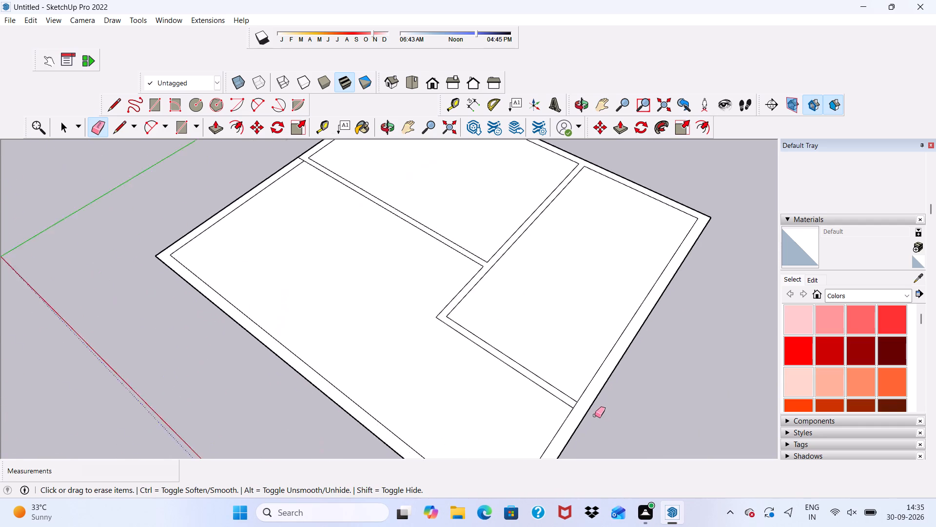
{"action": "scroll", "coordinate": [595, 415], "scroll_direction": "up", "scroll_amount": 7}
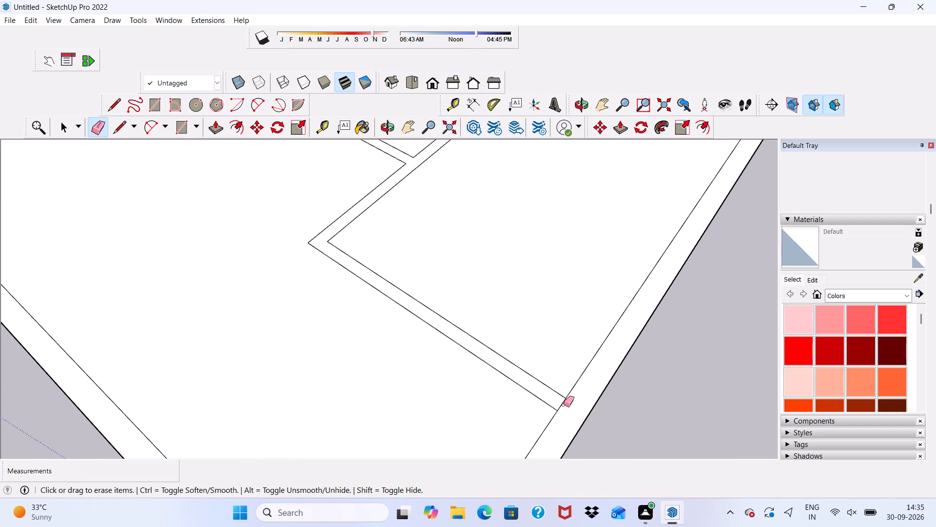
{"action": "left_click", "coordinate": [562, 403]}
{"action": "scroll", "coordinate": [562, 404], "scroll_direction": "down", "scroll_amount": 5}
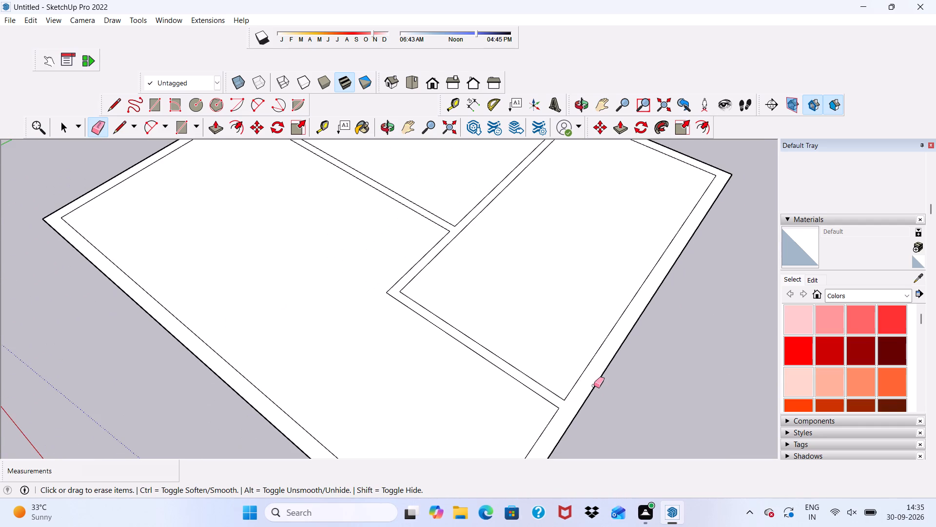
{"action": "key", "text": "space"}
Draw a 9" line extending the back-right room's front wall line across the right outer wall to its outer edge.
{"action": "middle_click_drag", "start_coordinate": [469, 365], "coordinate": [511, 323]}
{"action": "middle_click", "coordinate": [511, 323]}
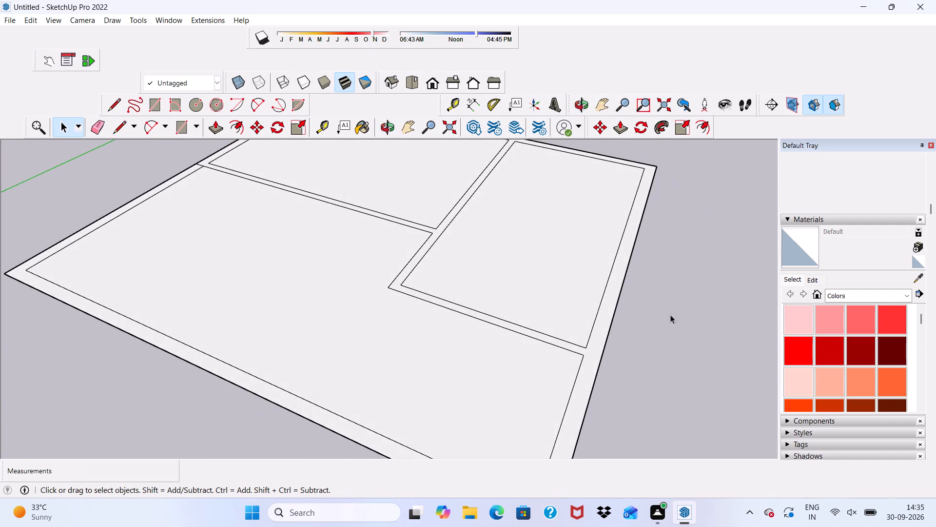
{"action": "left_click", "coordinate": [118, 125]}
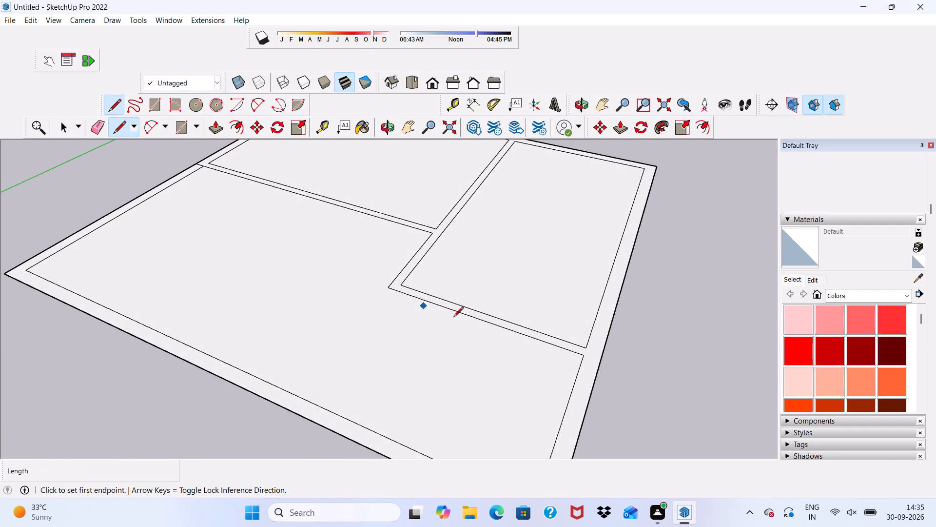
{"action": "scroll", "coordinate": [574, 331], "scroll_direction": "up", "scroll_amount": 4}
{"action": "scroll", "coordinate": [574, 331], "scroll_direction": "down", "scroll_amount": 2}
{"action": "left_click", "coordinate": [588, 362]}
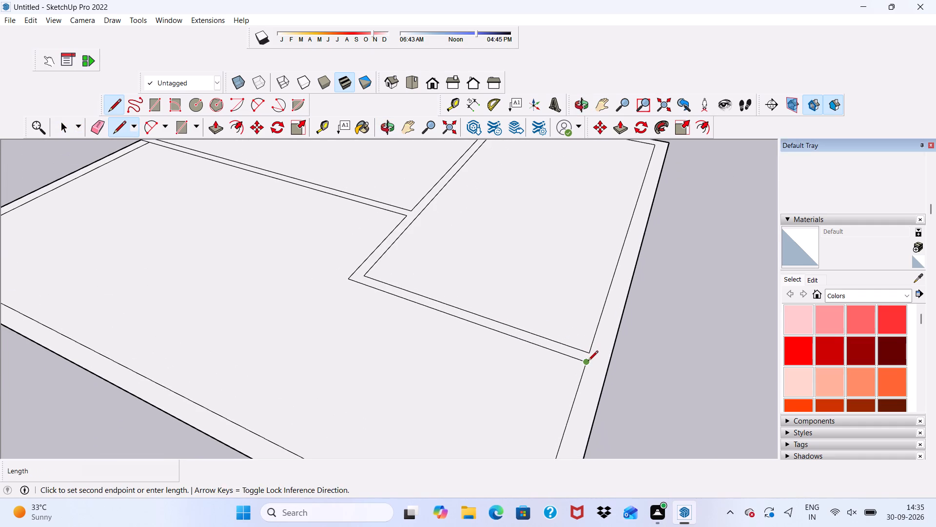
{"action": "left_click", "coordinate": [608, 365]}
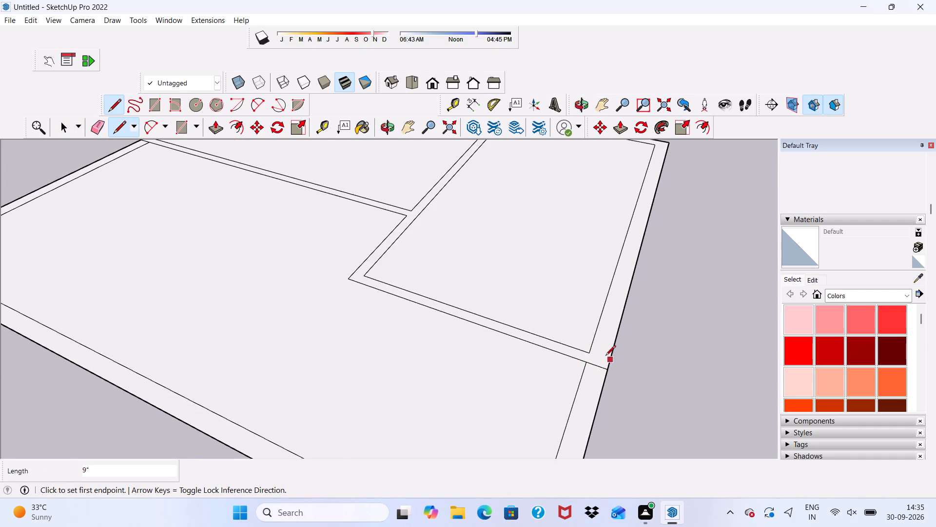
{"action": "key", "text": "space"}
Push/Pull the connected wall face around the two back rooms up 10'.
{"action": "left_click", "coordinate": [601, 344]}
{"action": "scroll", "coordinate": [601, 344], "scroll_direction": "down", "scroll_amount": 6}
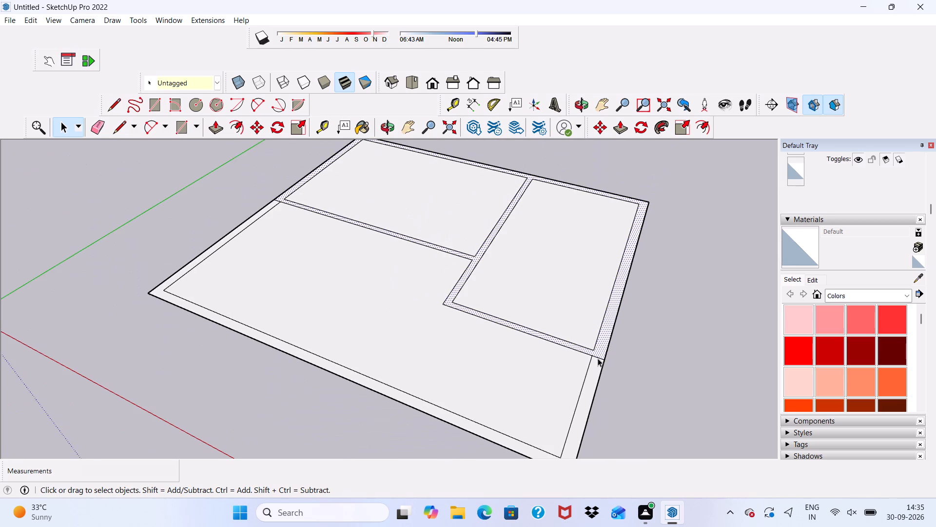
{"action": "middle_click_drag", "start_coordinate": [352, 246], "coordinate": [436, 360]}
{"action": "scroll", "coordinate": [241, 167], "scroll_direction": "up", "scroll_amount": 1}
{"action": "scroll", "coordinate": [249, 198], "scroll_direction": "down", "scroll_amount": 3}
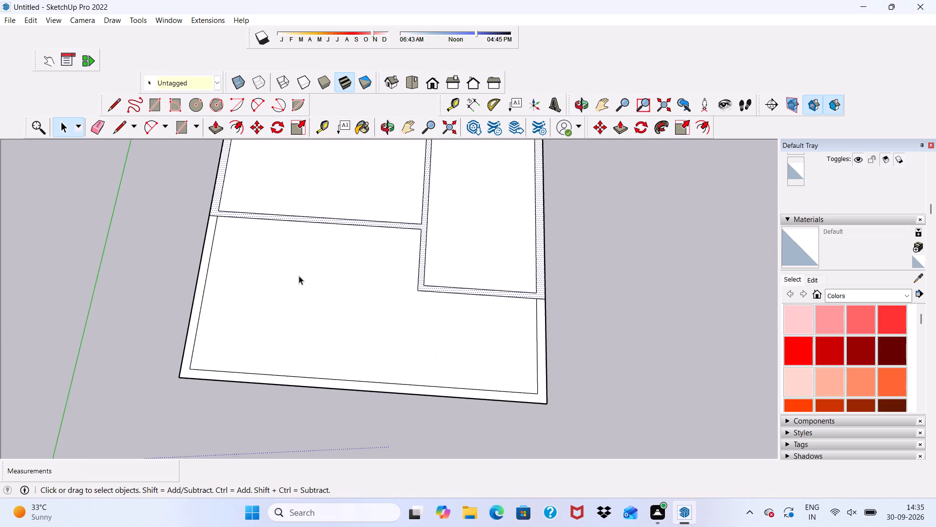
{"action": "scroll", "coordinate": [299, 276], "scroll_direction": "down", "scroll_amount": 2}
{"action": "scroll", "coordinate": [299, 274], "scroll_direction": "up", "scroll_amount": 1}
{"action": "scroll", "coordinate": [299, 274], "scroll_direction": "down", "scroll_amount": 3}
{"action": "scroll", "coordinate": [305, 228], "scroll_direction": "up", "scroll_amount": 5}
{"action": "scroll", "coordinate": [305, 228], "scroll_direction": "down", "scroll_amount": 9}
{"action": "scroll", "coordinate": [305, 247], "scroll_direction": "up", "scroll_amount": 1}
{"action": "scroll", "coordinate": [309, 252], "scroll_direction": "down", "scroll_amount": 1}
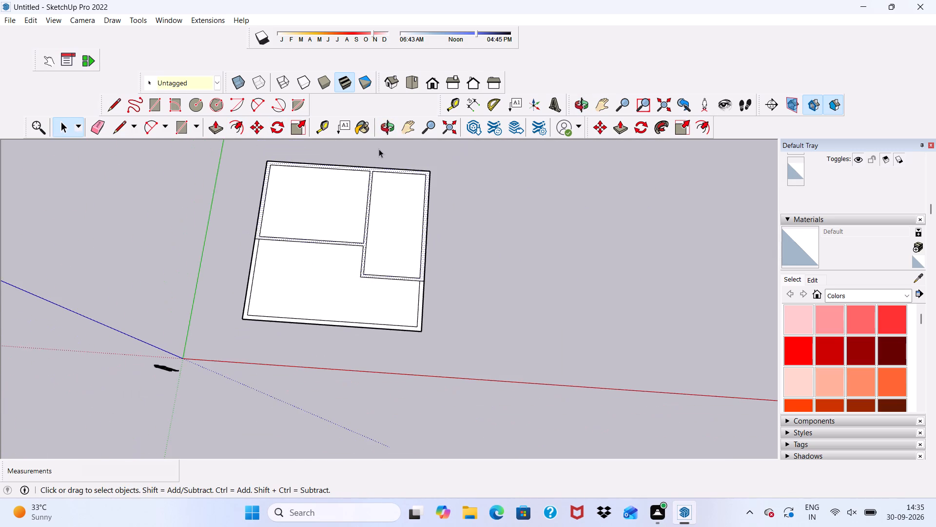
{"action": "scroll", "coordinate": [380, 147], "scroll_direction": "up", "scroll_amount": 5}
{"action": "left_click", "coordinate": [215, 124]}
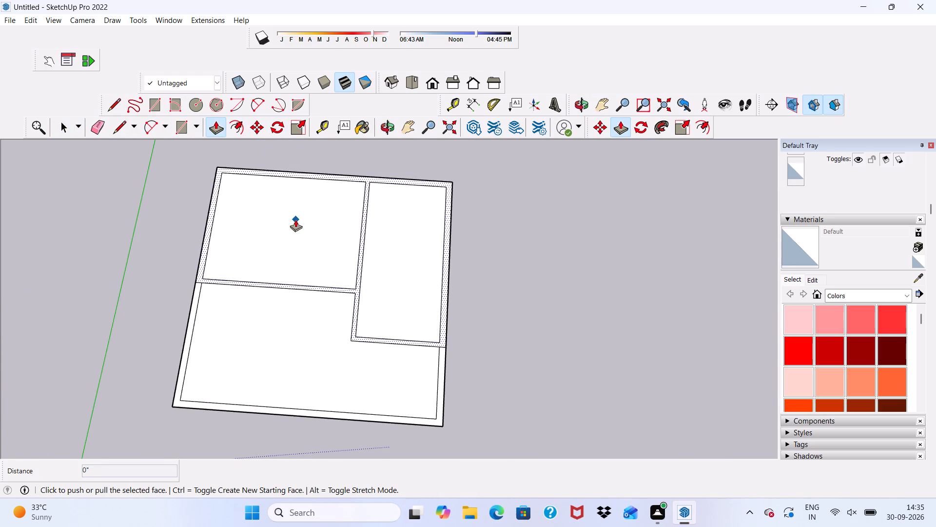
{"action": "scroll", "coordinate": [225, 261], "scroll_direction": "up", "scroll_amount": 8}
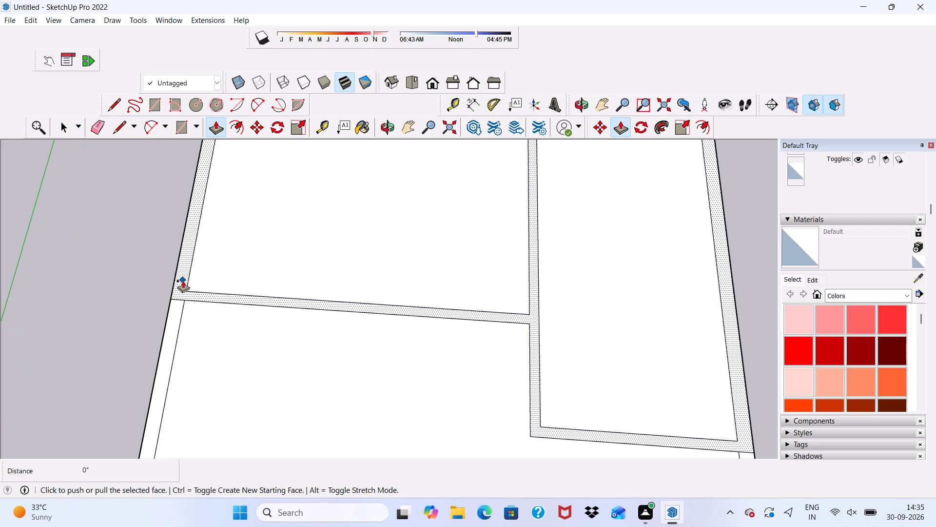
{"action": "left_click", "coordinate": [183, 281]}
{"action": "type", "text": "10'"}
{"action": "key", "text": "Return"}
{"action": "scroll", "coordinate": [135, 143], "scroll_direction": "down", "scroll_amount": 4}
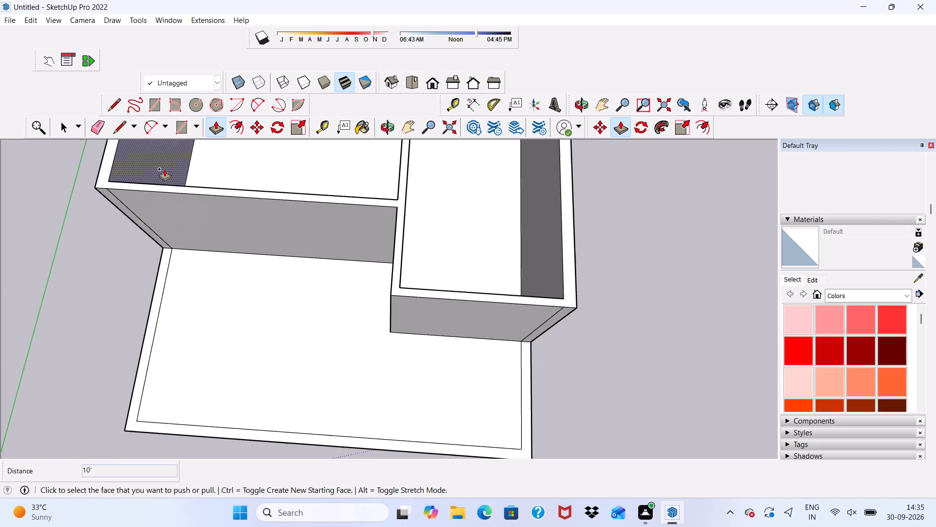
{"action": "scroll", "coordinate": [164, 169], "scroll_direction": "down", "scroll_amount": 7}
{"action": "middle_click_drag", "start_coordinate": [296, 233], "coordinate": [295, 83]}
{"action": "scroll", "coordinate": [272, 228], "scroll_direction": "up", "scroll_amount": 5}
{"action": "key", "text": "space"}
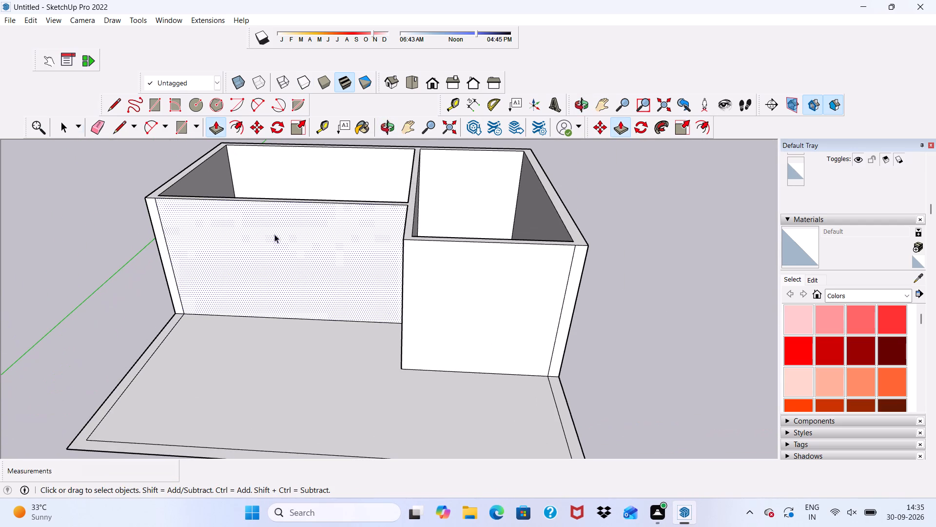
Erase the vertical line on the back-left room's front wall where the partition meets the left outer wall.
{"action": "middle_click_drag", "start_coordinate": [185, 238], "coordinate": [263, 222]}
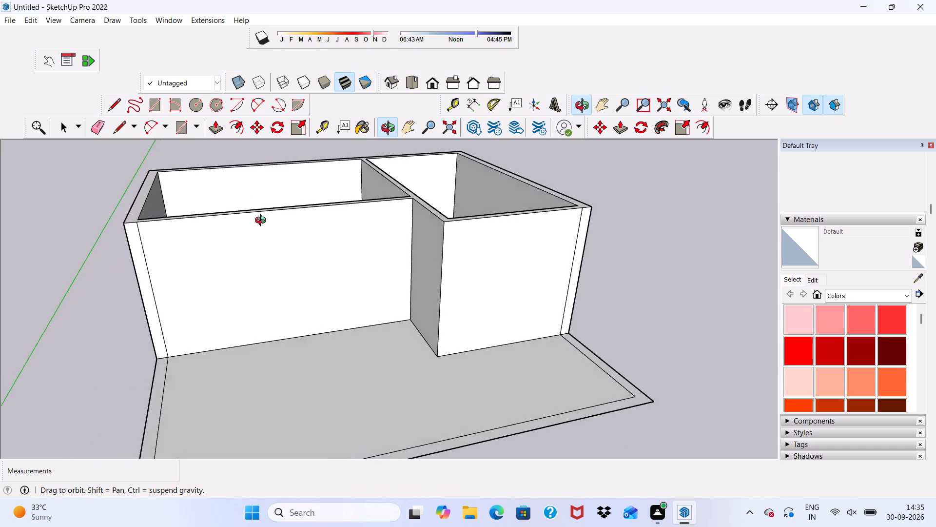
{"action": "middle_click_drag", "start_coordinate": [263, 222], "coordinate": [181, 311]}
{"action": "scroll", "coordinate": [98, 178], "scroll_direction": "up", "scroll_amount": 1}
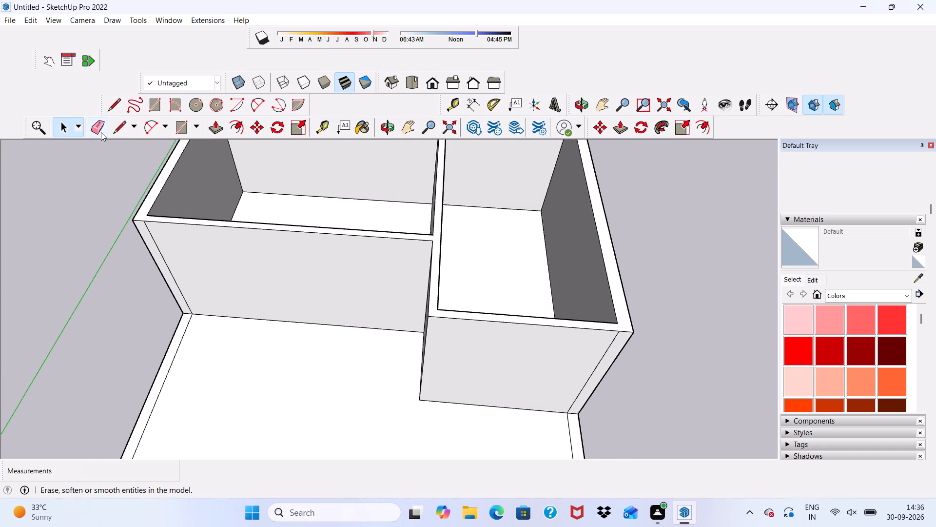
{"action": "left_click", "coordinate": [101, 132]}
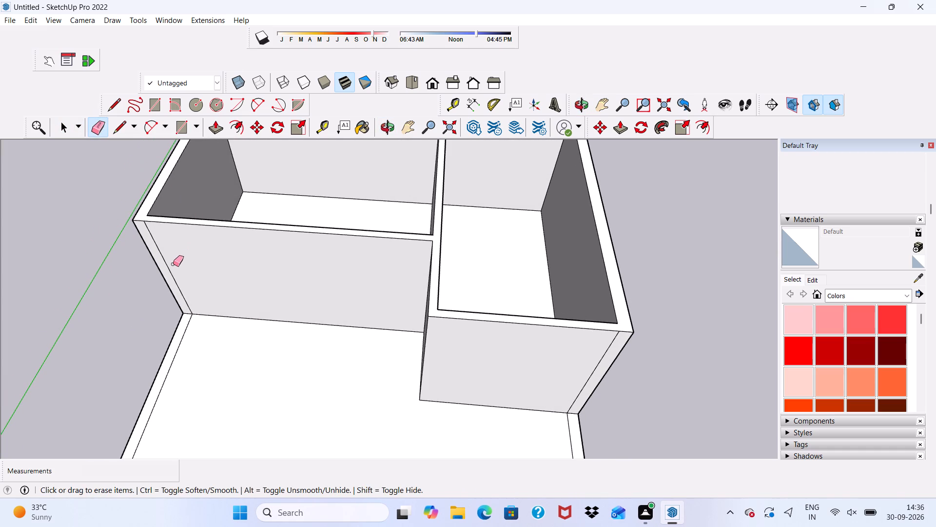
{"action": "scroll", "coordinate": [156, 272], "scroll_direction": "up", "scroll_amount": 10}
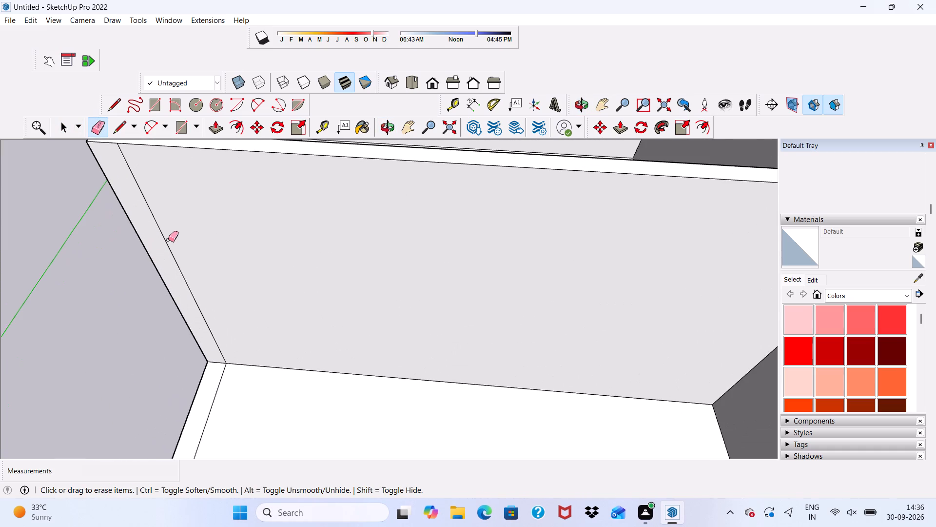
{"action": "left_click", "coordinate": [168, 243]}
{"action": "scroll", "coordinate": [168, 243], "scroll_direction": "up", "scroll_amount": 1}
{"action": "scroll", "coordinate": [168, 243], "scroll_direction": "down", "scroll_amount": 5}
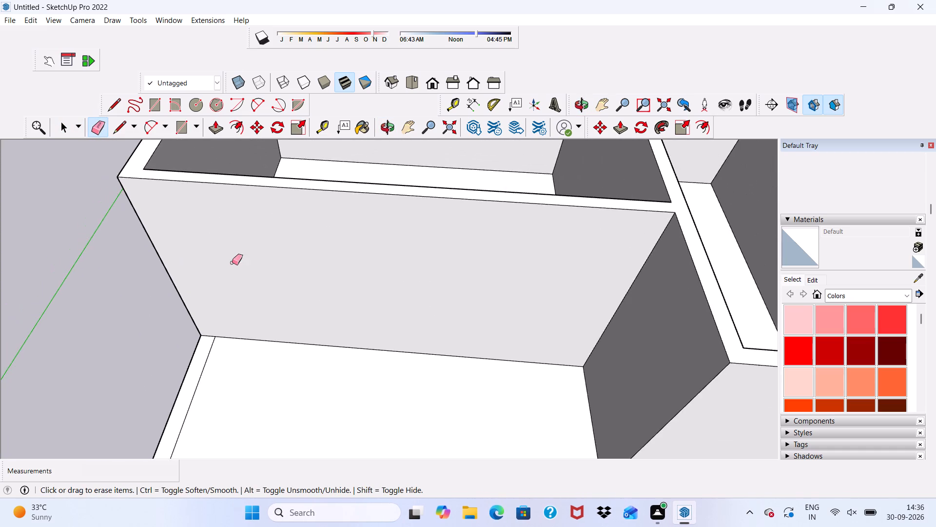
Examine the raised walls of the two back rooms from several angles and distances, including where the front walls step.
{"action": "scroll", "coordinate": [287, 264], "scroll_direction": "down", "scroll_amount": 3}
{"action": "scroll", "coordinate": [327, 261], "scroll_direction": "down", "scroll_amount": 5}
{"action": "middle_click_drag", "start_coordinate": [336, 269], "coordinate": [345, 136]}
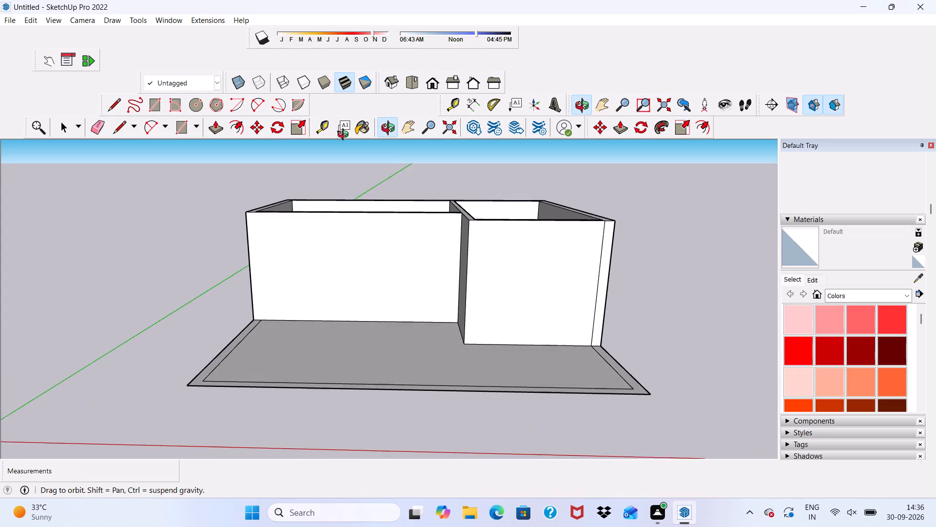
{"action": "middle_click_drag", "start_coordinate": [345, 136], "coordinate": [344, 135]}
{"action": "key", "text": "space"}
{"action": "scroll", "coordinate": [382, 177], "scroll_direction": "up", "scroll_amount": 3}
{"action": "scroll", "coordinate": [382, 177], "scroll_direction": "down", "scroll_amount": 5}
{"action": "middle_click_drag", "start_coordinate": [383, 180], "coordinate": [383, 196]}
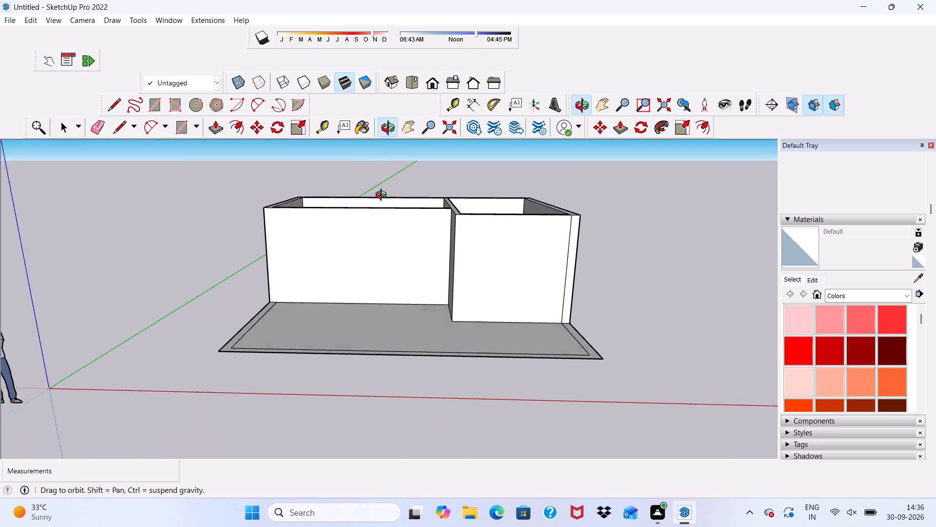
{"action": "middle_click_drag", "start_coordinate": [383, 196], "coordinate": [426, 214]}
{"action": "scroll", "coordinate": [427, 214], "scroll_direction": "down", "scroll_amount": 3}
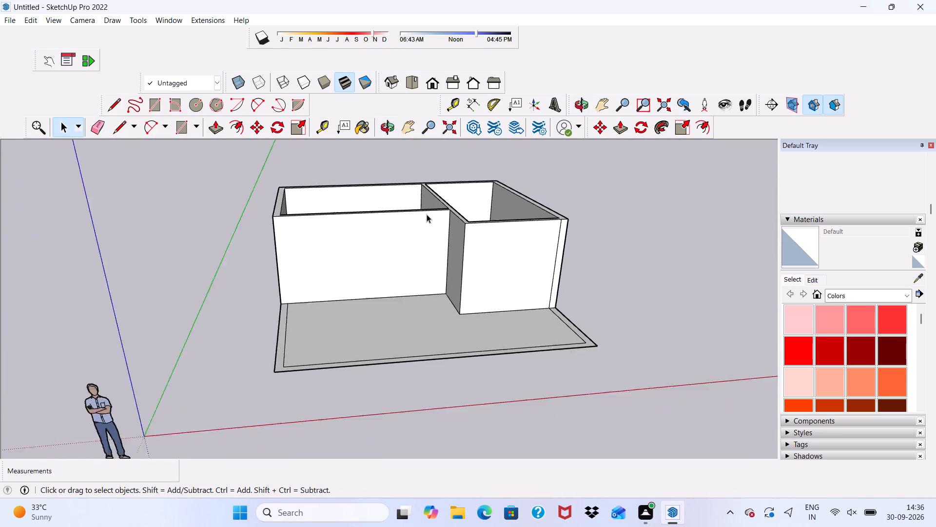
{"action": "scroll", "coordinate": [427, 214], "scroll_direction": "down", "scroll_amount": 3}
{"action": "middle_click_drag", "start_coordinate": [426, 215], "coordinate": [368, 256]}
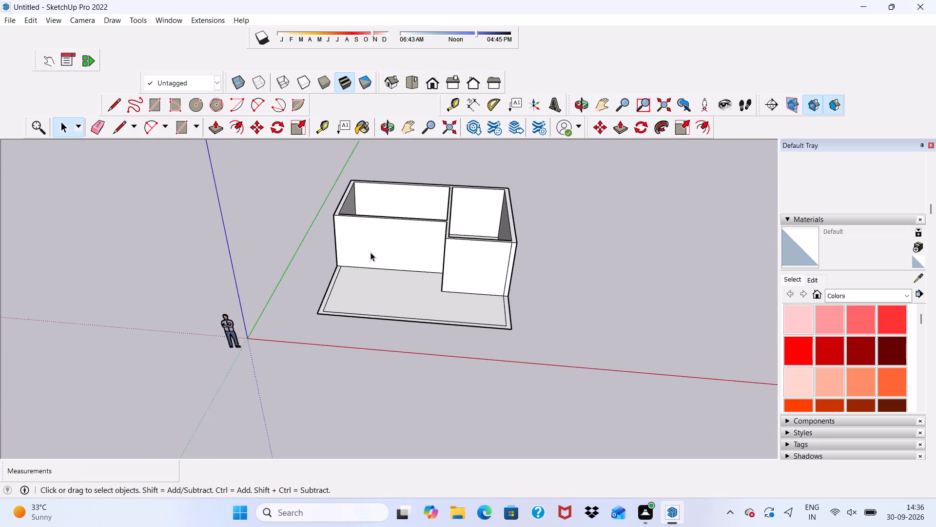
{"action": "scroll", "coordinate": [371, 251], "scroll_direction": "up", "scroll_amount": 6}
{"action": "scroll", "coordinate": [375, 240], "scroll_direction": "down", "scroll_amount": 5}
{"action": "middle_click_drag", "start_coordinate": [402, 258], "coordinate": [432, 274]}
{"action": "scroll", "coordinate": [402, 256], "scroll_direction": "down", "scroll_amount": 1}
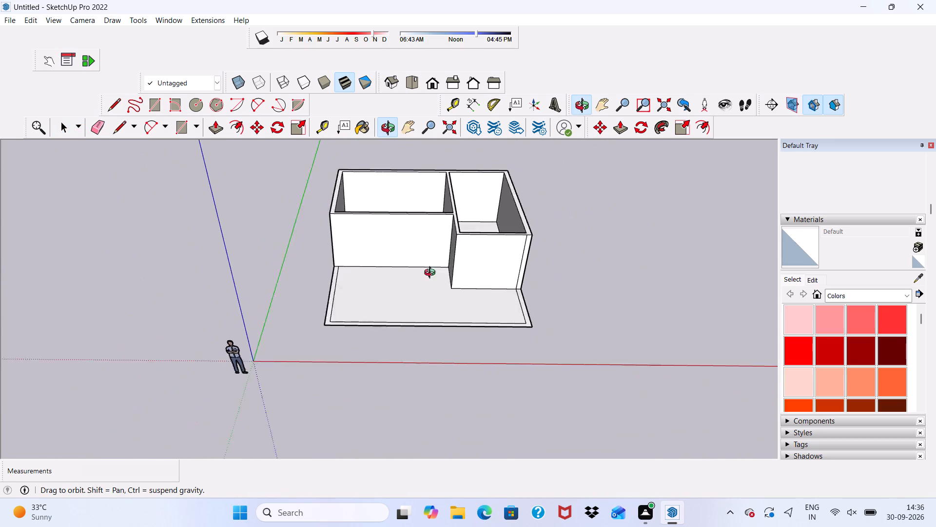
{"action": "middle_click_drag", "start_coordinate": [432, 274], "coordinate": [346, 279]}
{"action": "scroll", "coordinate": [470, 215], "scroll_direction": "up", "scroll_amount": 4}
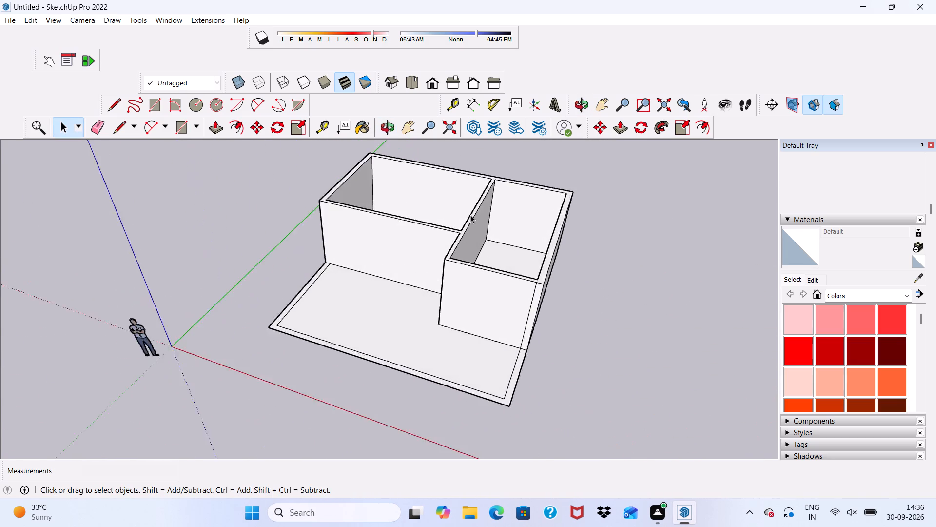
{"action": "scroll", "coordinate": [470, 215], "scroll_direction": "up", "scroll_amount": 8}
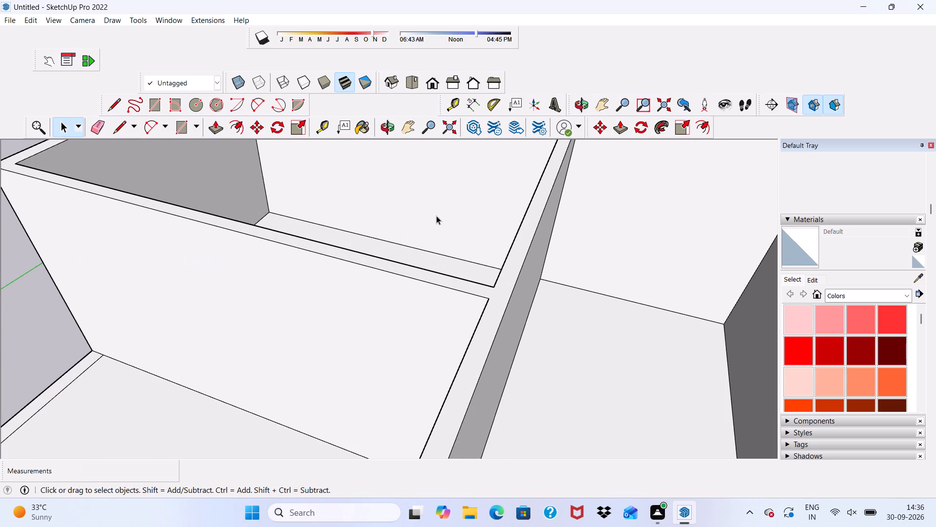
{"action": "scroll", "coordinate": [391, 241], "scroll_direction": "down", "scroll_amount": 6}
{"action": "middle_click_drag", "start_coordinate": [391, 246], "coordinate": [447, 137]}
{"action": "scroll", "coordinate": [429, 251], "scroll_direction": "up", "scroll_amount": 7}
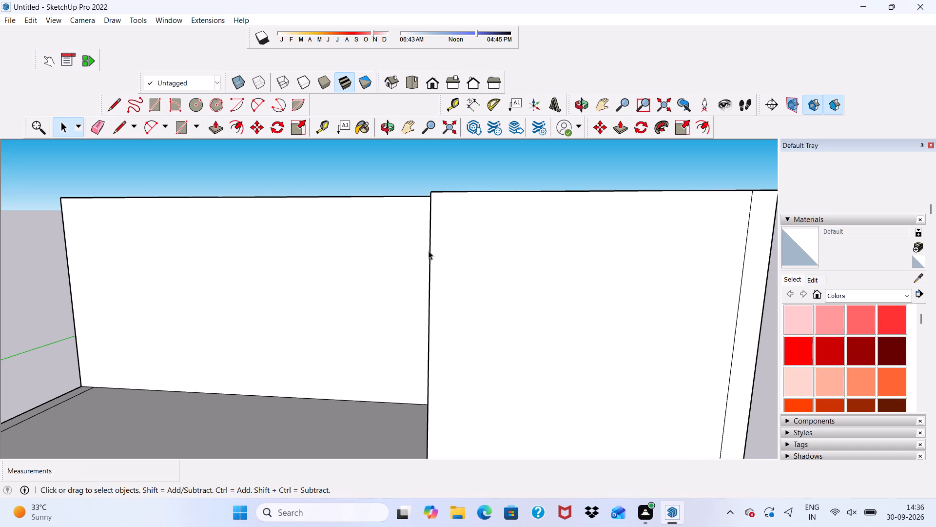
{"action": "scroll", "coordinate": [429, 251], "scroll_direction": "up", "scroll_amount": 1}
{"action": "scroll", "coordinate": [429, 251], "scroll_direction": "down", "scroll_amount": 4}
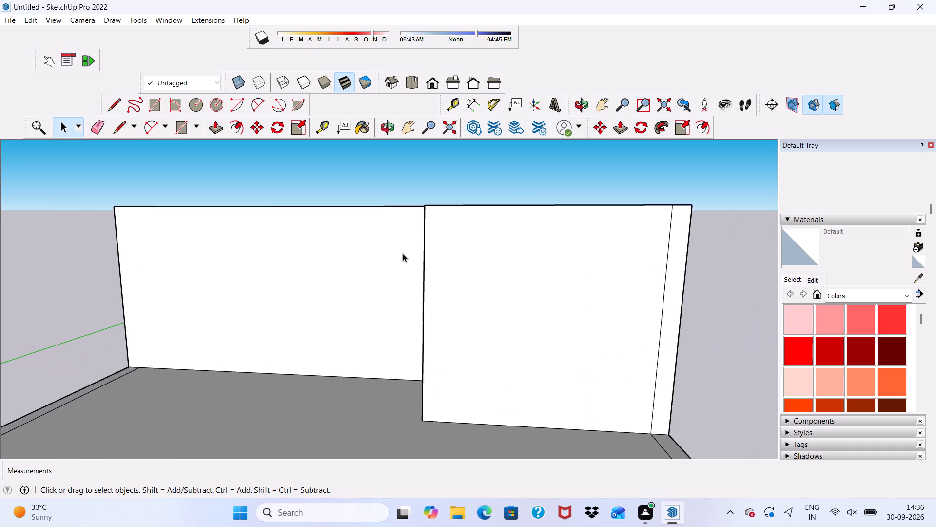
{"action": "scroll", "coordinate": [403, 253], "scroll_direction": "down", "scroll_amount": 3}
{"action": "scroll", "coordinate": [451, 248], "scroll_direction": "down", "scroll_amount": 4}
Draw a 3' by 7' door rectangle on the back-left room's front wall, starting from the wall's bottom edge.
{"action": "middle_click_drag", "start_coordinate": [335, 277], "coordinate": [394, 298]}
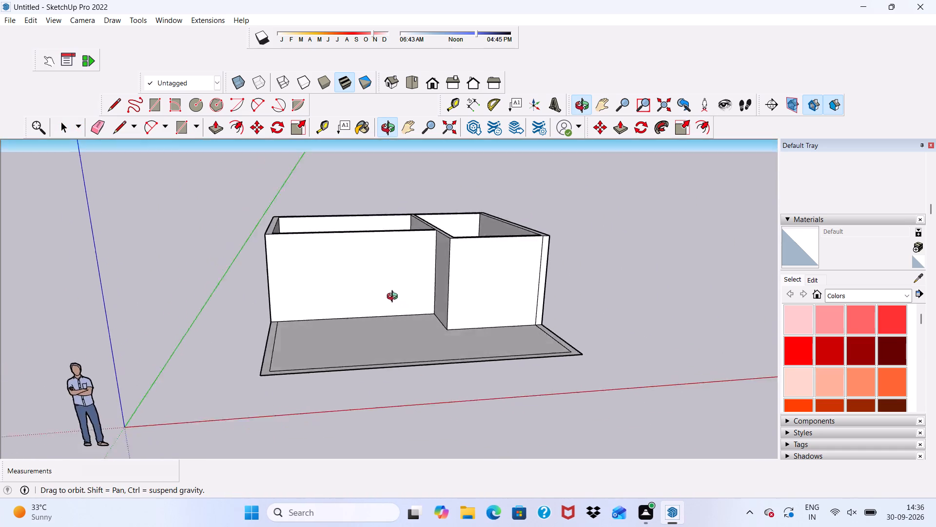
{"action": "middle_click_drag", "start_coordinate": [394, 298], "coordinate": [391, 277]}
{"action": "scroll", "coordinate": [250, 156], "scroll_direction": "up", "scroll_amount": 4}
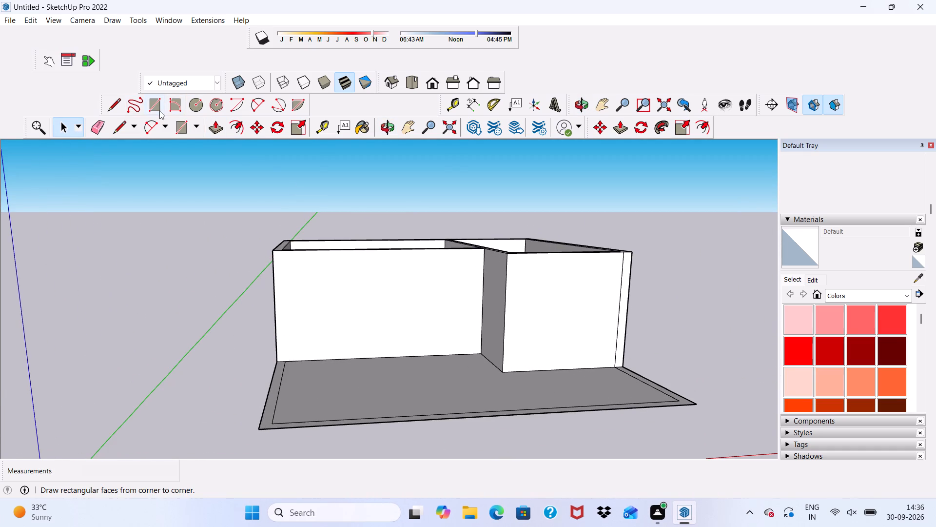
{"action": "left_click", "coordinate": [159, 110]}
{"action": "left_click", "coordinate": [155, 104]}
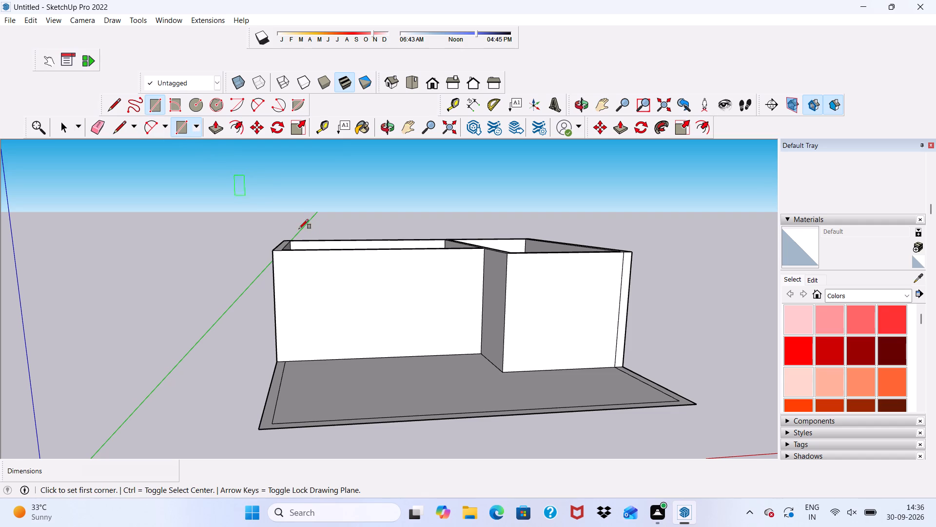
{"action": "left_click", "coordinate": [342, 357]}
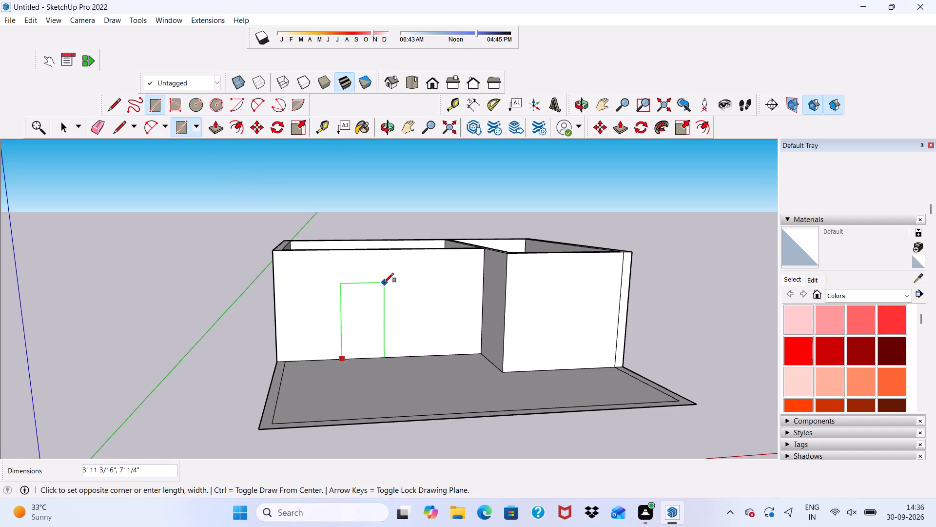
{"action": "type", "text": "3',7'"}
{"action": "key", "text": "Return"}
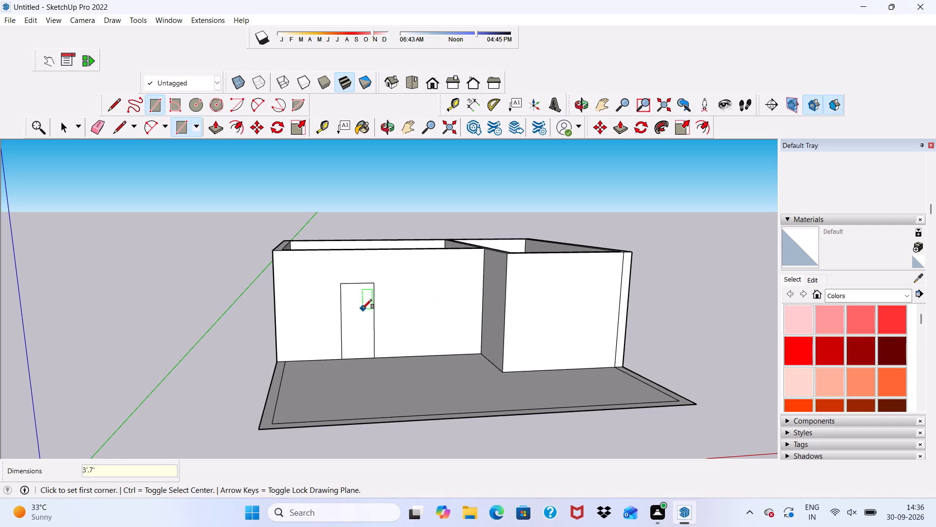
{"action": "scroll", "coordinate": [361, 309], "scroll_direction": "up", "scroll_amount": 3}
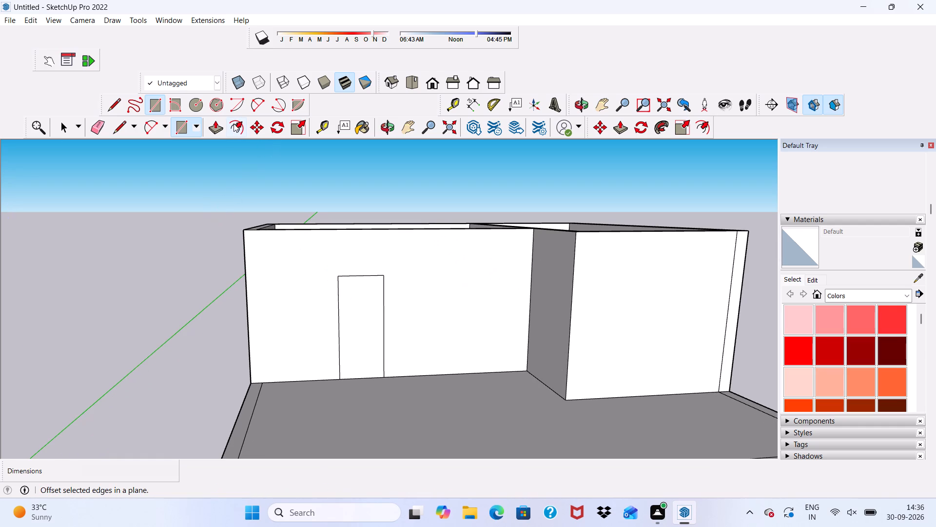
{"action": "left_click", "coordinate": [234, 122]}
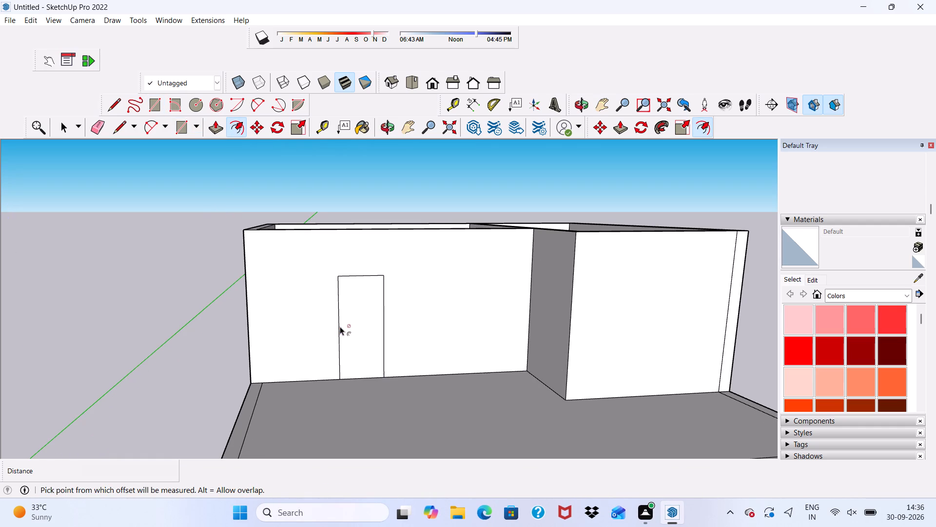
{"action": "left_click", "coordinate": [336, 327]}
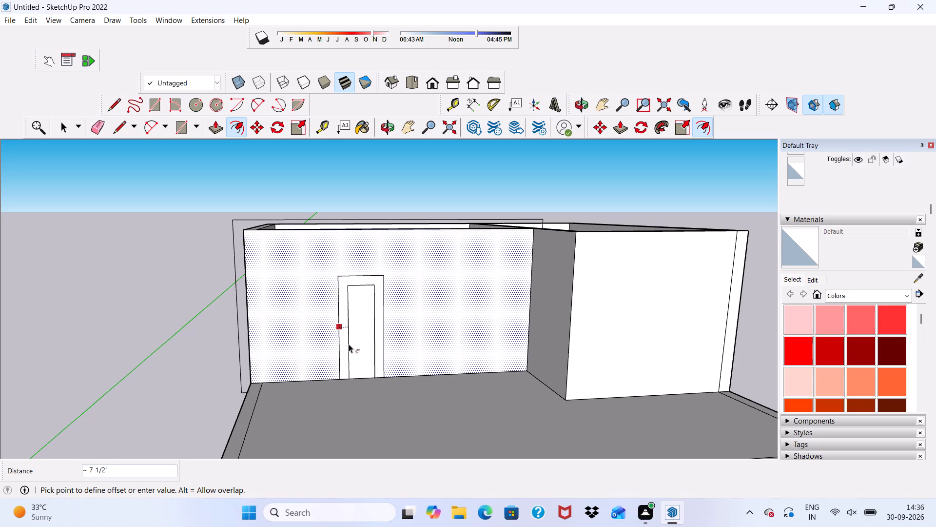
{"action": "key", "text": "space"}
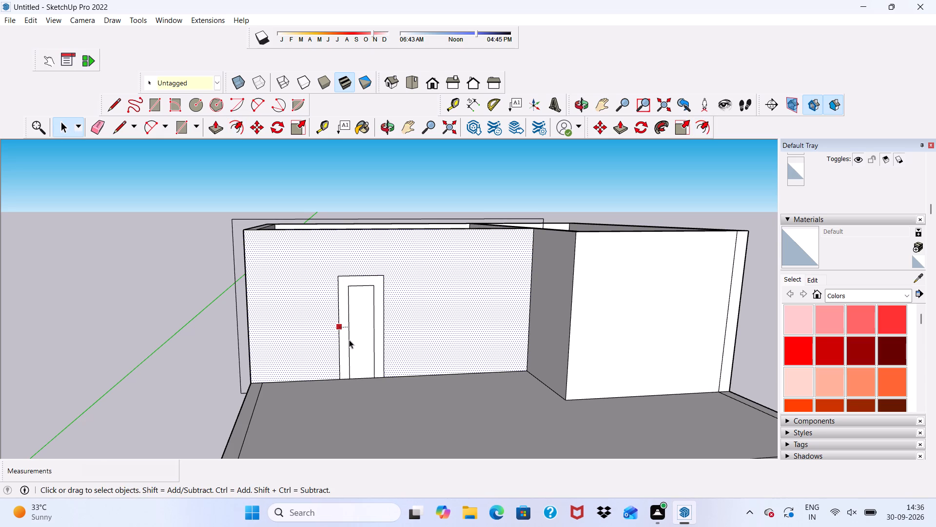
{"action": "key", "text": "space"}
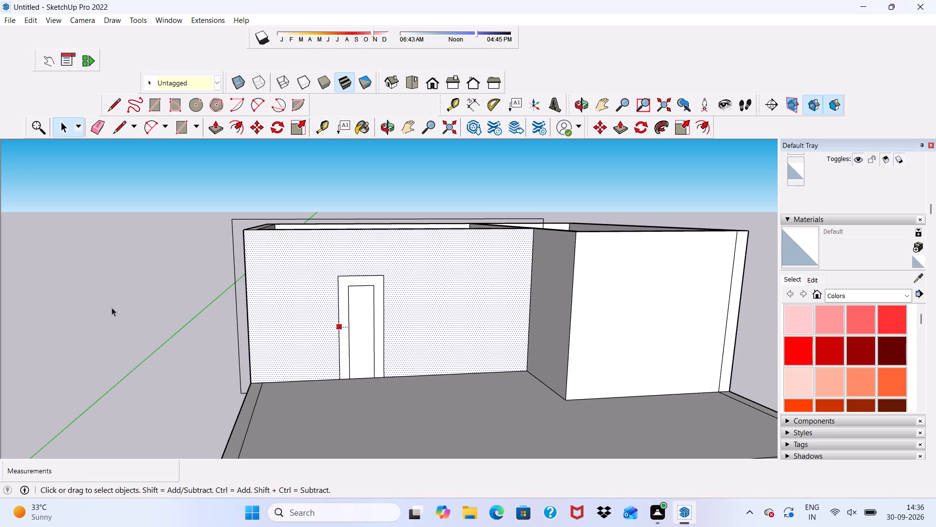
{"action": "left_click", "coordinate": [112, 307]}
Offset the door rectangle's outline 3" inward to form the door frame.
{"action": "scroll", "coordinate": [457, 290], "scroll_direction": "up", "scroll_amount": 3}
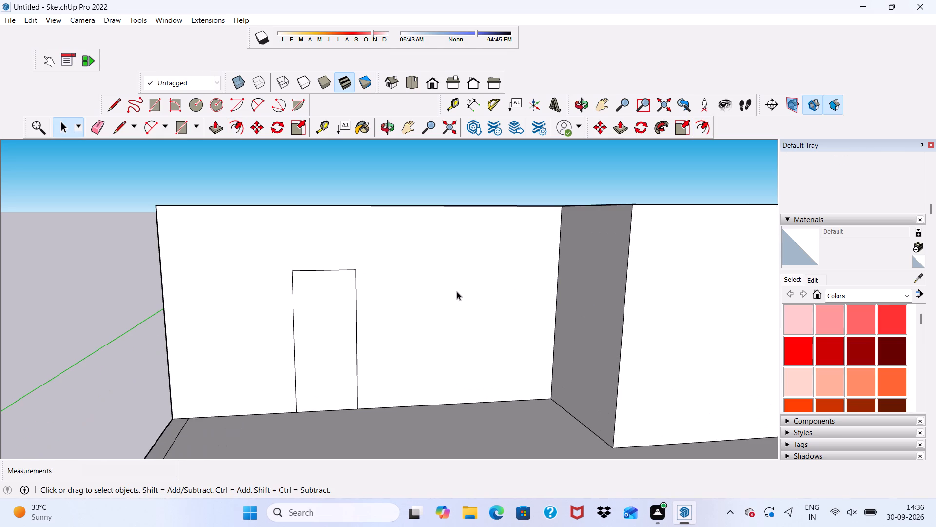
{"action": "left_click", "coordinate": [239, 124]}
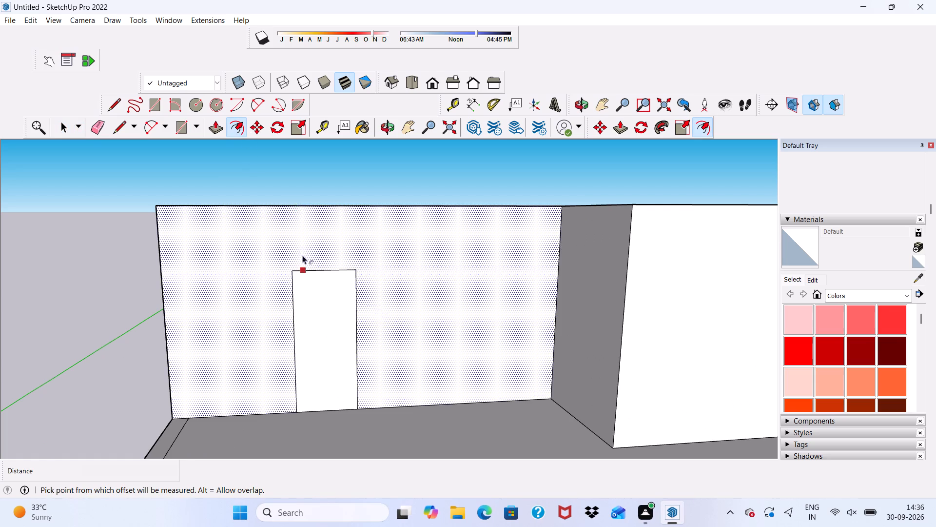
{"action": "left_click", "coordinate": [304, 328]}
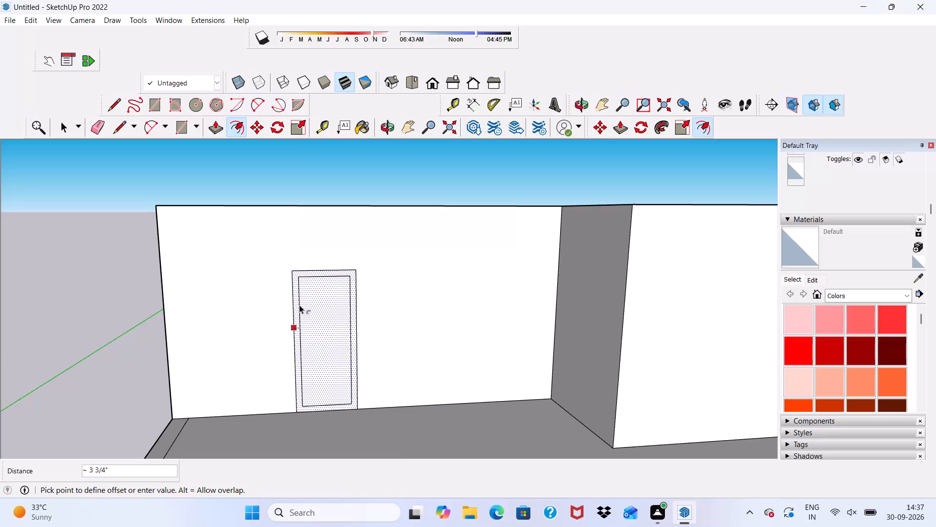
{"action": "type", "text": "3\""}
{"action": "key", "text": "Return"}
{"action": "scroll", "coordinate": [299, 306], "scroll_direction": "down", "scroll_amount": 1}
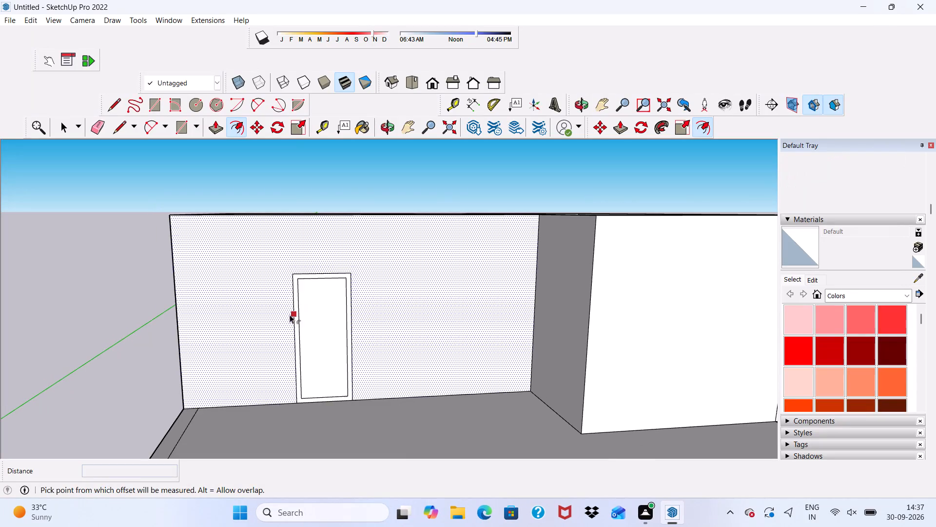
Erase the bottom edge of the door's inner offset rectangle.
{"action": "left_click", "coordinate": [100, 124]}
{"action": "scroll", "coordinate": [308, 300], "scroll_direction": "up", "scroll_amount": 2}
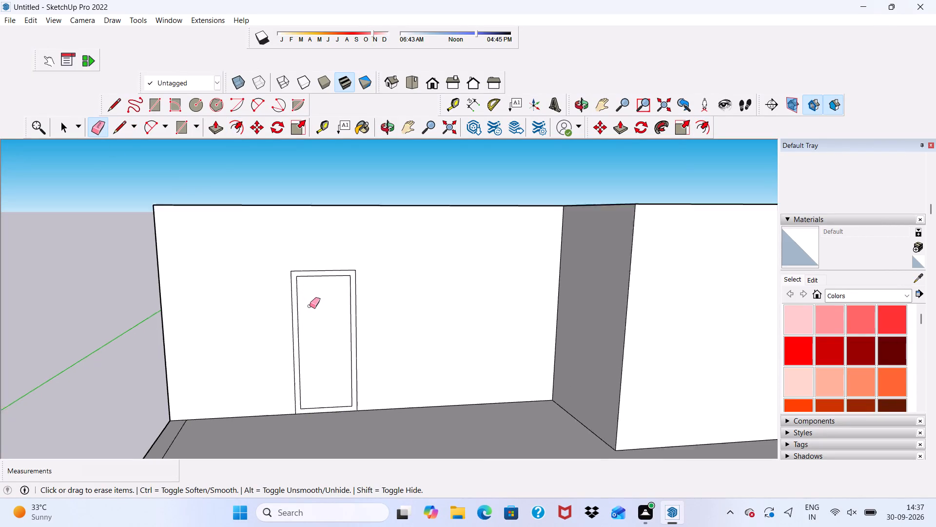
{"action": "scroll", "coordinate": [310, 306], "scroll_direction": "up", "scroll_amount": 3}
{"action": "scroll", "coordinate": [343, 355], "scroll_direction": "down", "scroll_amount": 5}
{"action": "scroll", "coordinate": [333, 413], "scroll_direction": "up", "scroll_amount": 7}
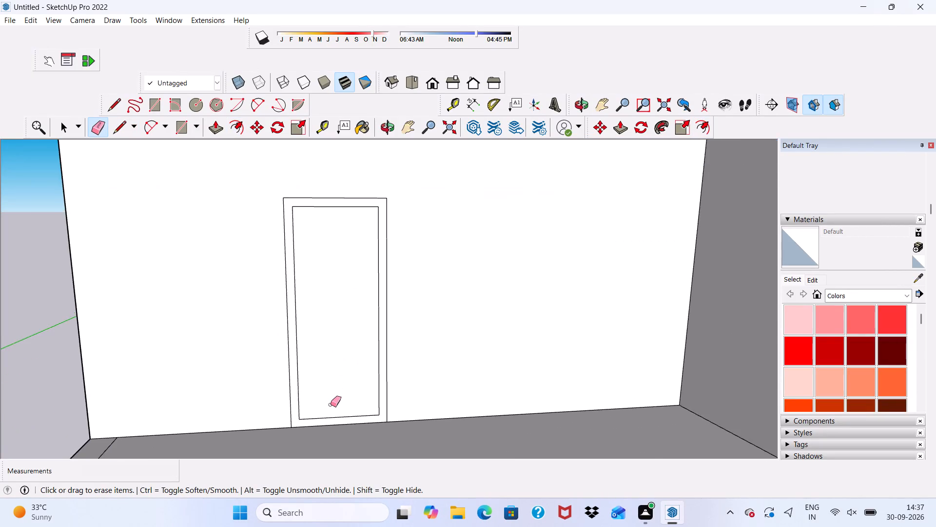
{"action": "scroll", "coordinate": [331, 405], "scroll_direction": "up", "scroll_amount": 2}
{"action": "left_click", "coordinate": [328, 425]}
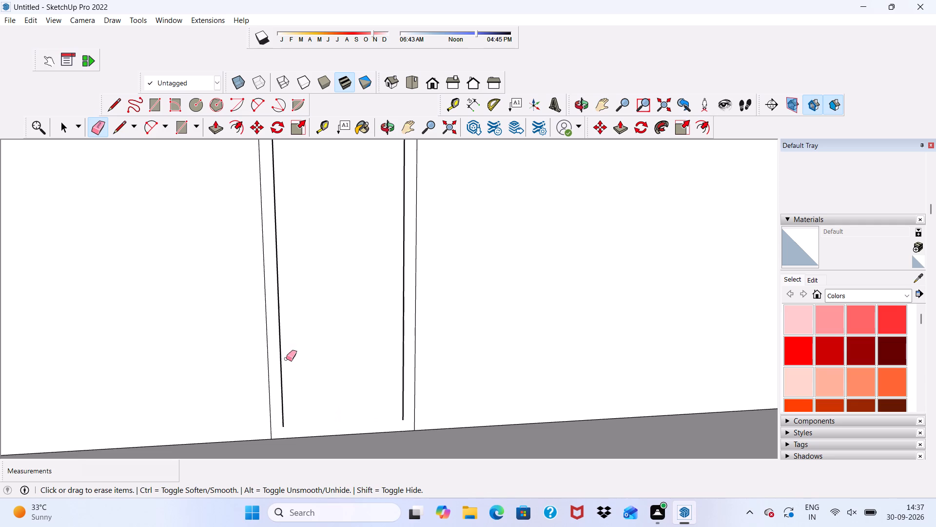
Draw a 3" vertical line extending the door frame's left inner edge down to the wall's bottom edge.
{"action": "left_click", "coordinate": [117, 132]}
{"action": "scroll", "coordinate": [128, 144], "scroll_direction": "down", "scroll_amount": 4}
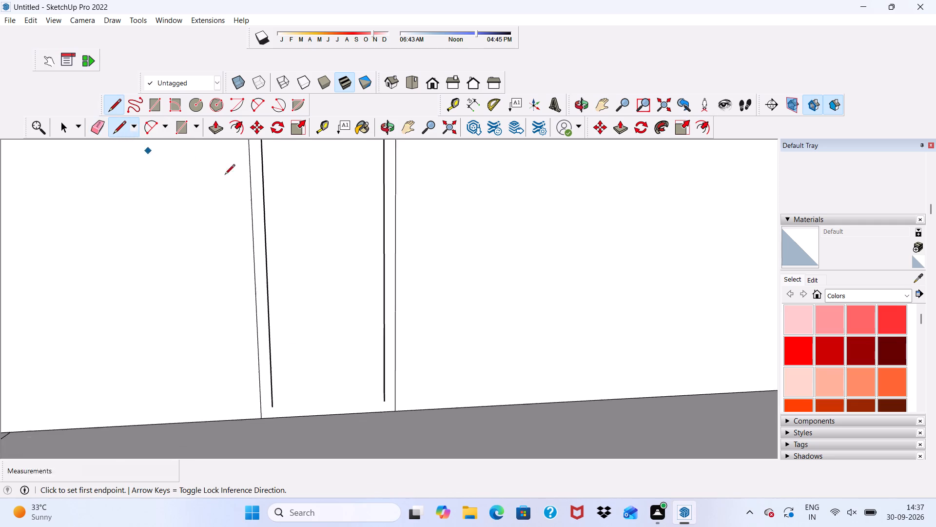
{"action": "scroll", "coordinate": [225, 175], "scroll_direction": "down", "scroll_amount": 3}
{"action": "scroll", "coordinate": [273, 351], "scroll_direction": "up", "scroll_amount": 10}
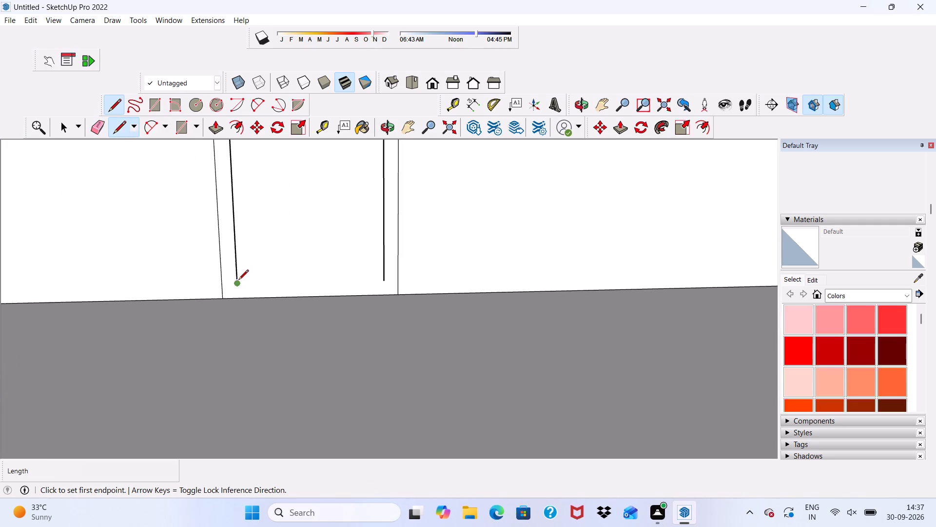
{"action": "scroll", "coordinate": [241, 276], "scroll_direction": "up", "scroll_amount": 3}
{"action": "scroll", "coordinate": [241, 276], "scroll_direction": "down", "scroll_amount": 1}
{"action": "scroll", "coordinate": [241, 276], "scroll_direction": "up", "scroll_amount": 1}
{"action": "left_click", "coordinate": [235, 284]}
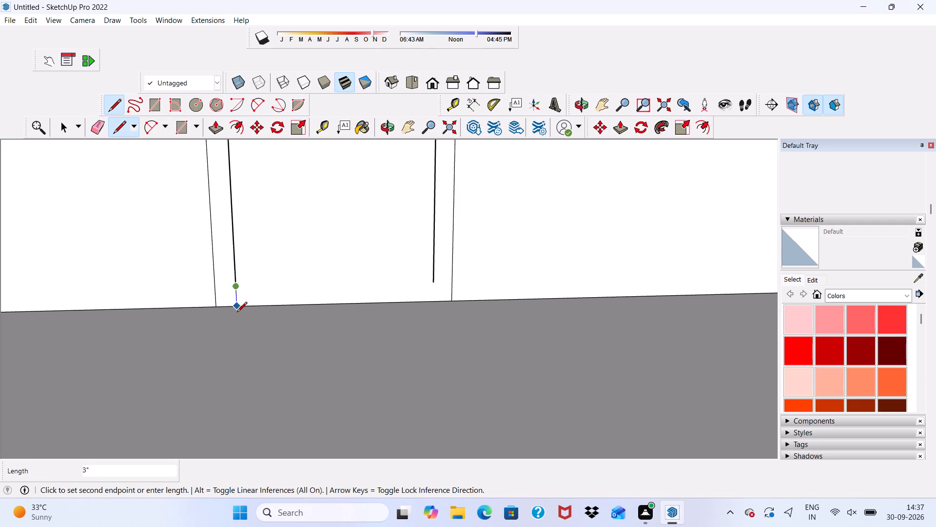
{"action": "left_click", "coordinate": [234, 306]}
{"action": "scroll", "coordinate": [426, 273], "scroll_direction": "up", "scroll_amount": 3}
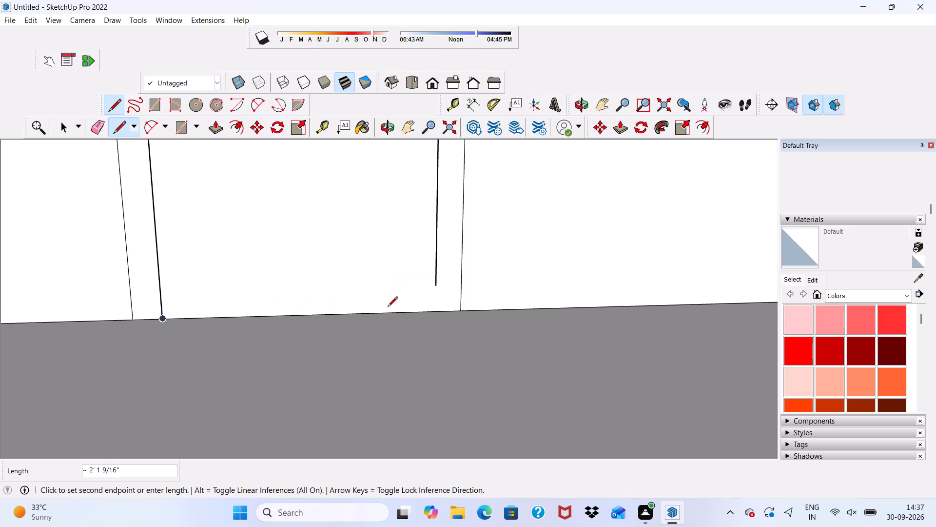
Draw a 3" vertical line extending the door frame's right inner edge down to the wall's bottom edge.
{"action": "key", "text": "space"}
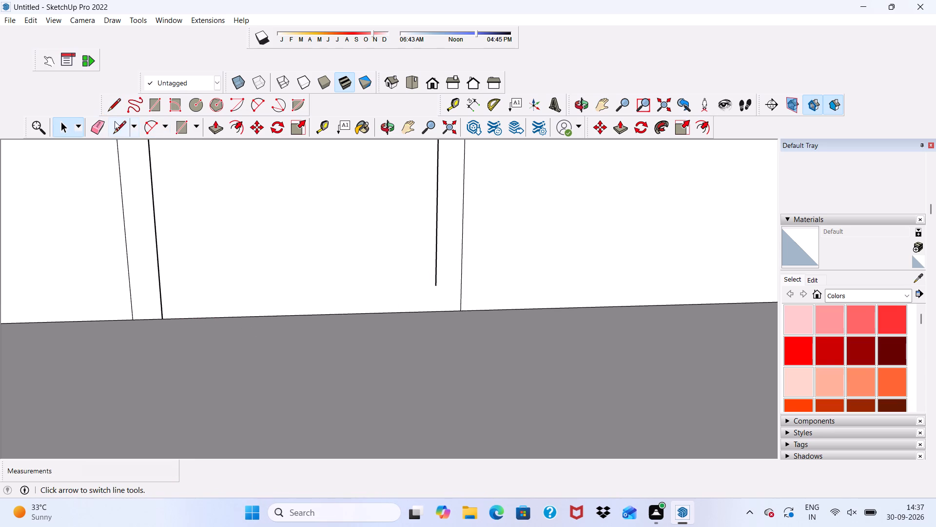
{"action": "left_click", "coordinate": [117, 125]}
{"action": "scroll", "coordinate": [300, 207], "scroll_direction": "down", "scroll_amount": 2}
{"action": "scroll", "coordinate": [403, 255], "scroll_direction": "up", "scroll_amount": 1}
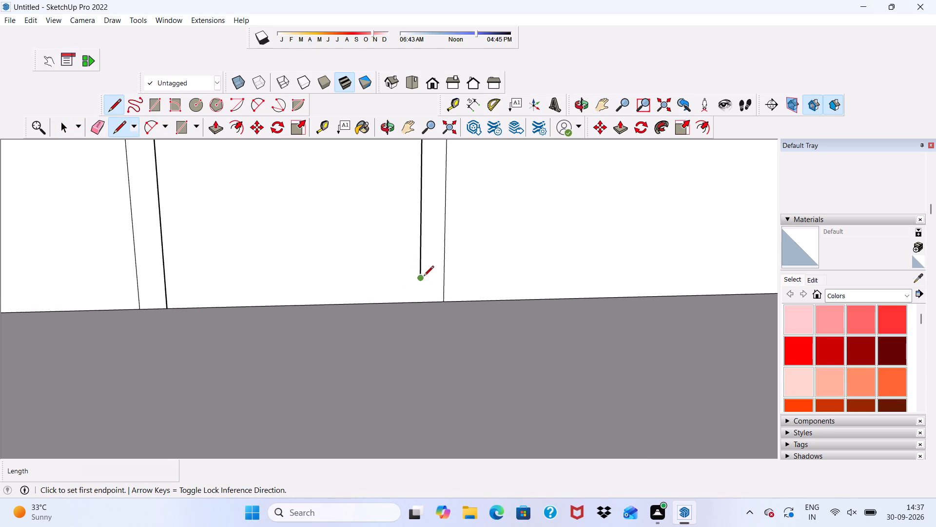
{"action": "left_click", "coordinate": [420, 278]}
{"action": "left_click", "coordinate": [423, 297]}
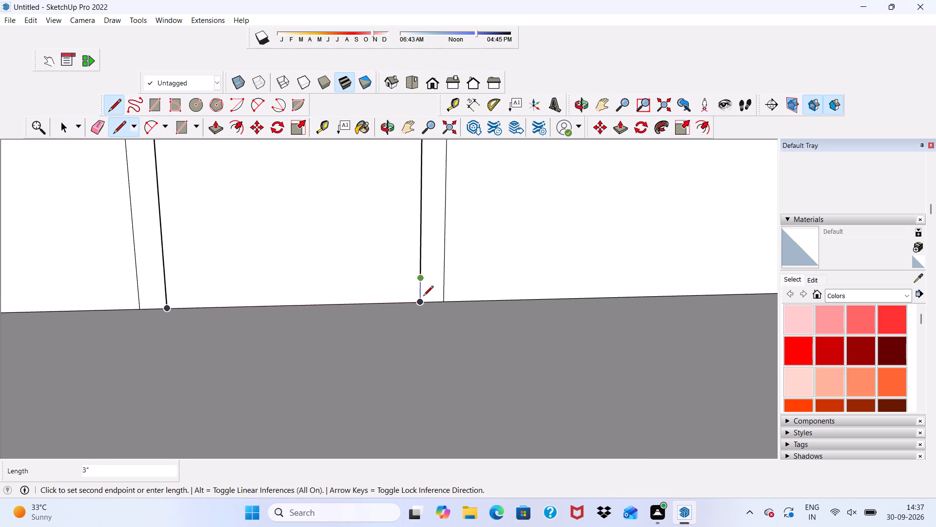
{"action": "key", "text": "space"}
Extrude the door frame face 3" out from the back-left room's front wall with Push/Pull.
{"action": "scroll", "coordinate": [442, 236], "scroll_direction": "down", "scroll_amount": 7}
{"action": "scroll", "coordinate": [439, 239], "scroll_direction": "up", "scroll_amount": 1}
{"action": "scroll", "coordinate": [438, 243], "scroll_direction": "down", "scroll_amount": 1}
{"action": "scroll", "coordinate": [436, 247], "scroll_direction": "up", "scroll_amount": 1}
{"action": "scroll", "coordinate": [434, 250], "scroll_direction": "down", "scroll_amount": 5}
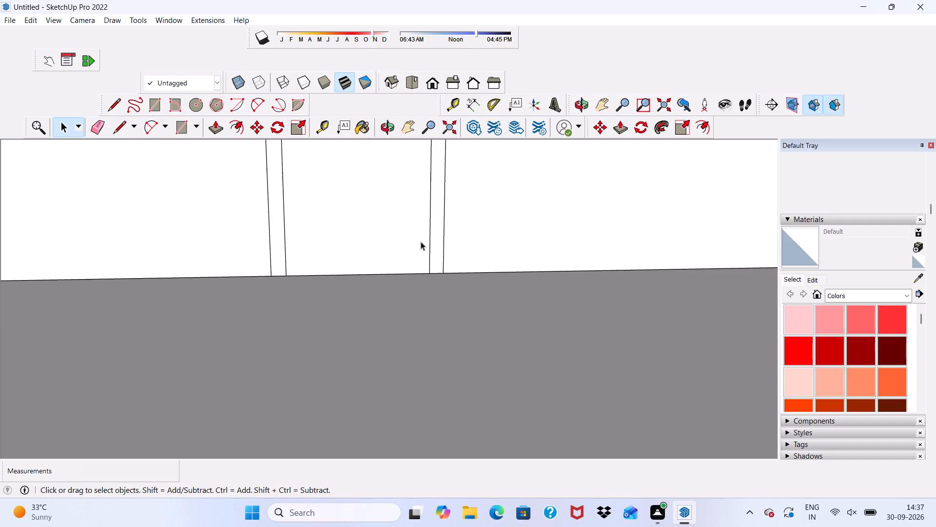
{"action": "scroll", "coordinate": [421, 242], "scroll_direction": "down", "scroll_amount": 3}
{"action": "scroll", "coordinate": [407, 251], "scroll_direction": "up", "scroll_amount": 1}
{"action": "scroll", "coordinate": [407, 251], "scroll_direction": "down", "scroll_amount": 9}
{"action": "scroll", "coordinate": [395, 175], "scroll_direction": "up", "scroll_amount": 3}
{"action": "scroll", "coordinate": [394, 182], "scroll_direction": "down", "scroll_amount": 5}
{"action": "scroll", "coordinate": [400, 179], "scroll_direction": "up", "scroll_amount": 11}
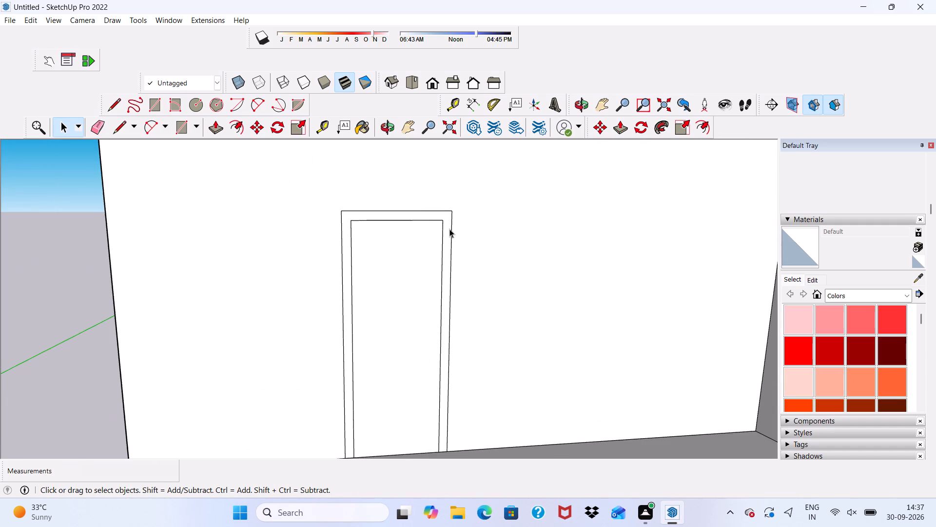
{"action": "left_click", "coordinate": [448, 230]}
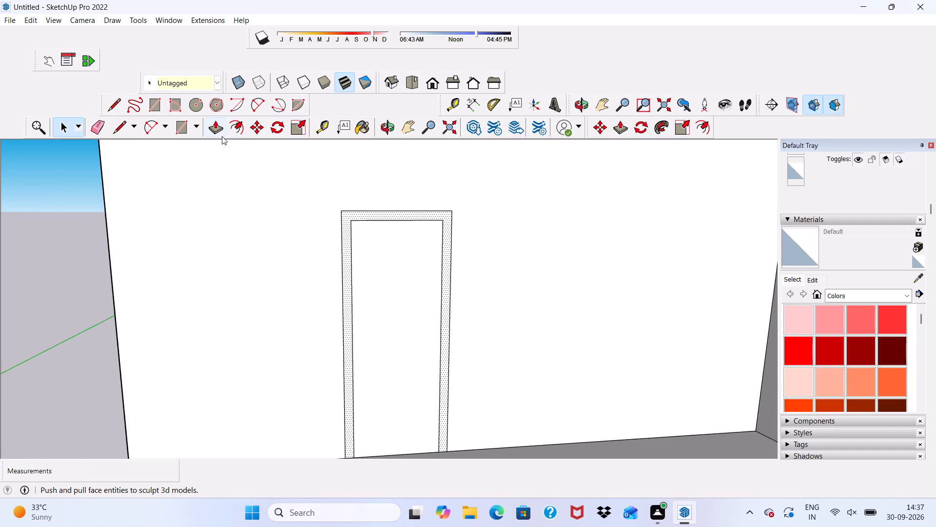
{"action": "left_click", "coordinate": [219, 133]}
{"action": "left_click", "coordinate": [349, 264]}
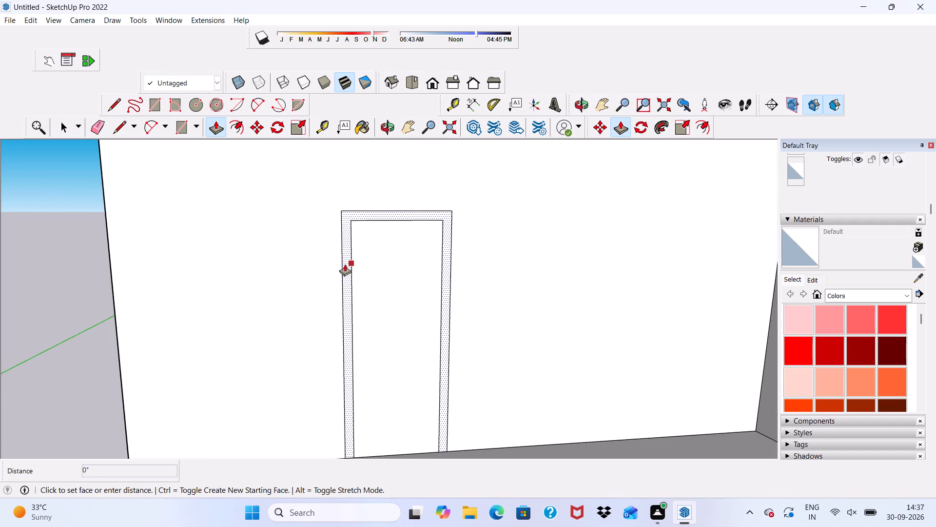
{"action": "scroll", "coordinate": [363, 222], "scroll_direction": "down", "scroll_amount": 3}
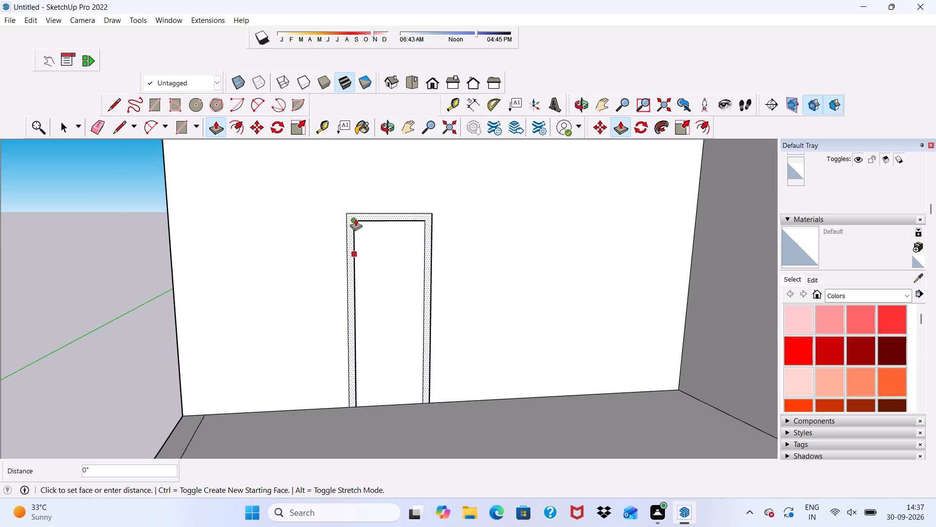
{"action": "scroll", "coordinate": [355, 218], "scroll_direction": "down", "scroll_amount": 8}
{"action": "type", "text": "3\""}
{"action": "key", "text": "Return"}
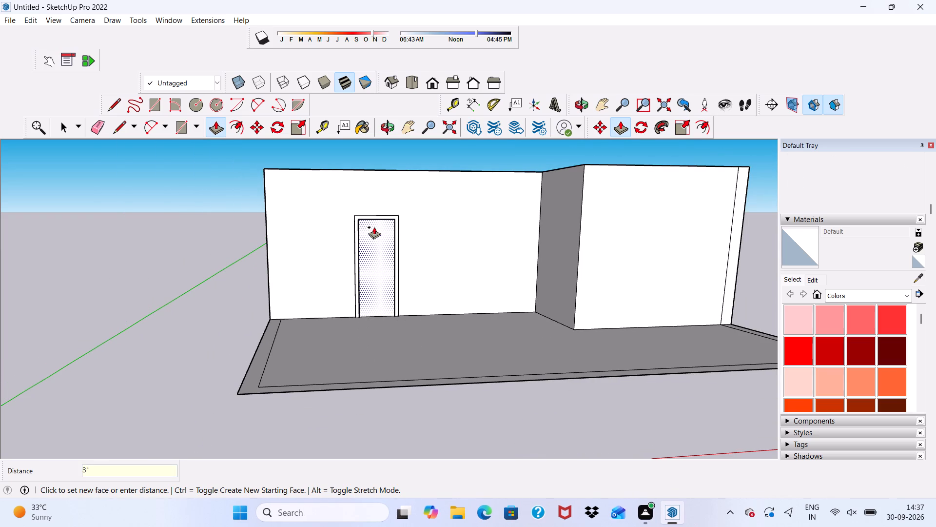
{"action": "key", "text": "space"}
Examine the extruded door frame and the room's front wall from several angles.
{"action": "middle_click_drag", "start_coordinate": [409, 228], "coordinate": [278, 223]}
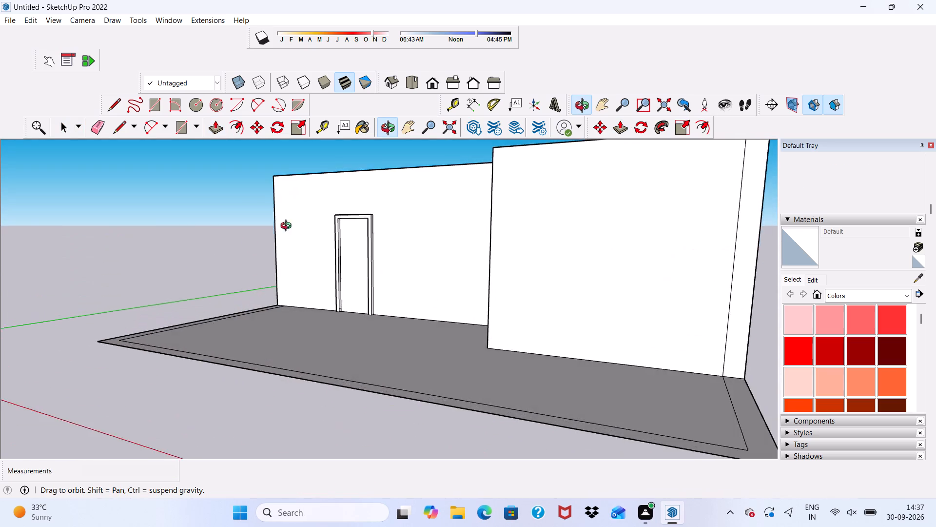
{"action": "scroll", "coordinate": [359, 210], "scroll_direction": "up", "scroll_amount": 12}
{"action": "middle_click_drag", "start_coordinate": [359, 210], "coordinate": [554, 301]}
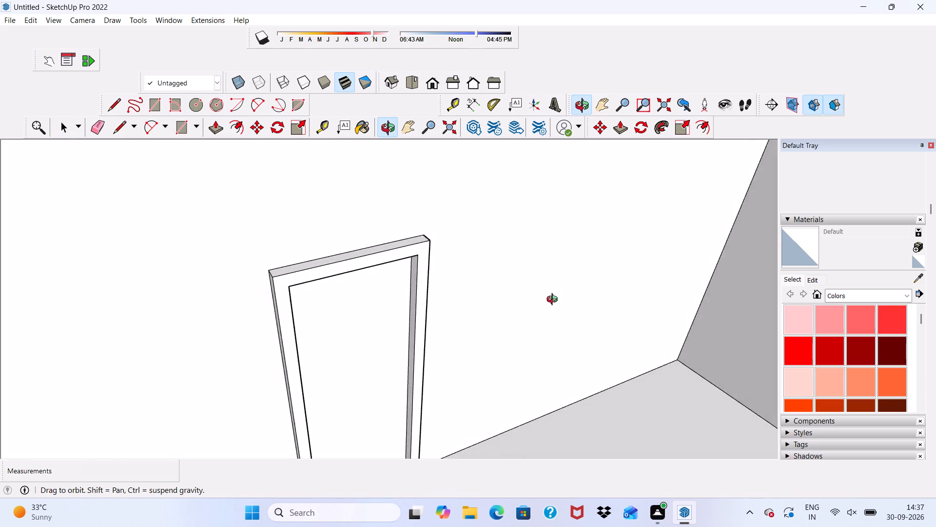
{"action": "middle_click_drag", "start_coordinate": [554, 301], "coordinate": [463, 166]}
{"action": "scroll", "coordinate": [460, 168], "scroll_direction": "down", "scroll_amount": 12}
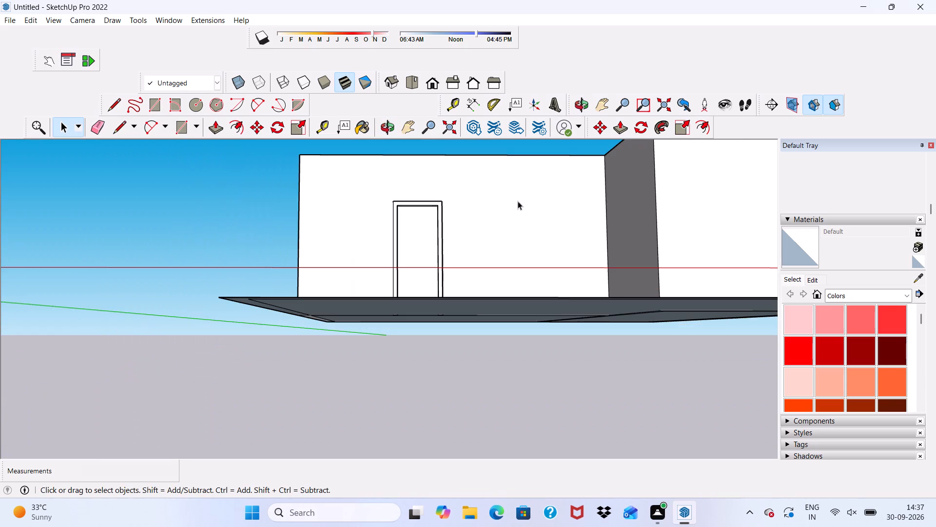
{"action": "scroll", "coordinate": [655, 203], "scroll_direction": "up", "scroll_amount": 4}
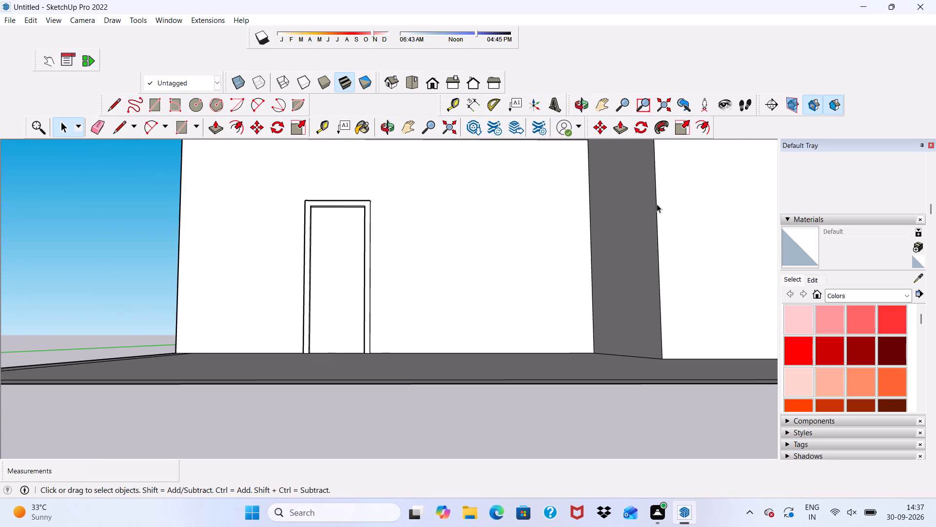
{"action": "scroll", "coordinate": [657, 204], "scroll_direction": "up", "scroll_amount": 1}
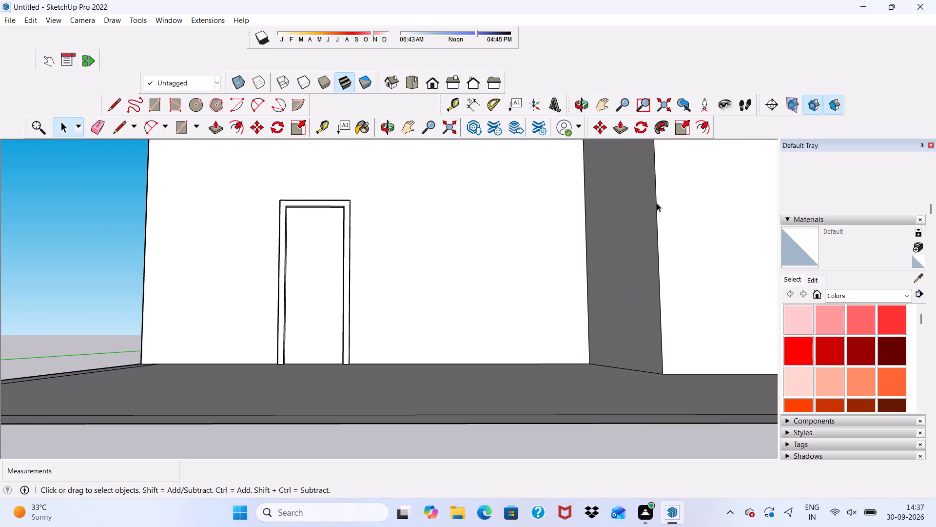
{"action": "scroll", "coordinate": [657, 203], "scroll_direction": "down", "scroll_amount": 10}
{"action": "middle_click_drag", "start_coordinate": [620, 188], "coordinate": [626, 239]}
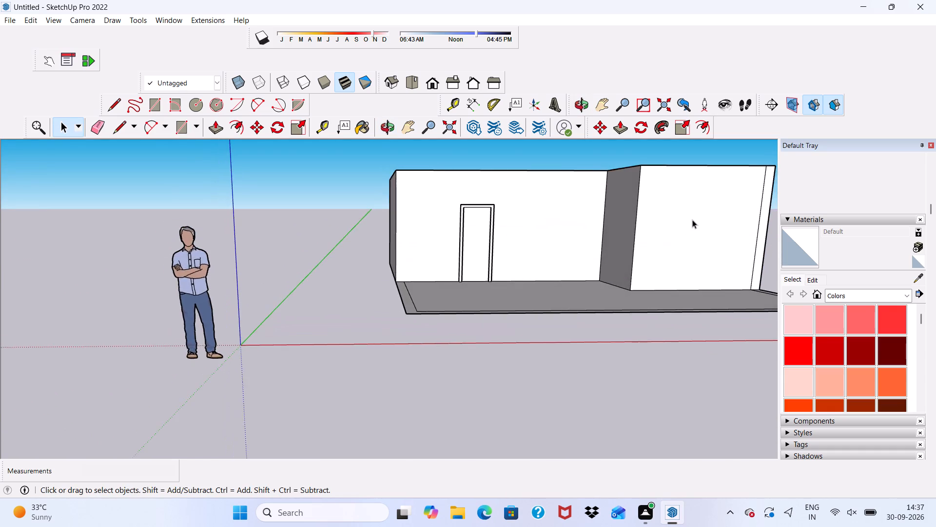
Erase the stray vertical line near the outer right edge of the right-hand room's front wall.
{"action": "scroll", "coordinate": [692, 219], "scroll_direction": "up", "scroll_amount": 4}
{"action": "scroll", "coordinate": [635, 227], "scroll_direction": "down", "scroll_amount": 8}
{"action": "middle_click_drag", "start_coordinate": [664, 225], "coordinate": [586, 231]}
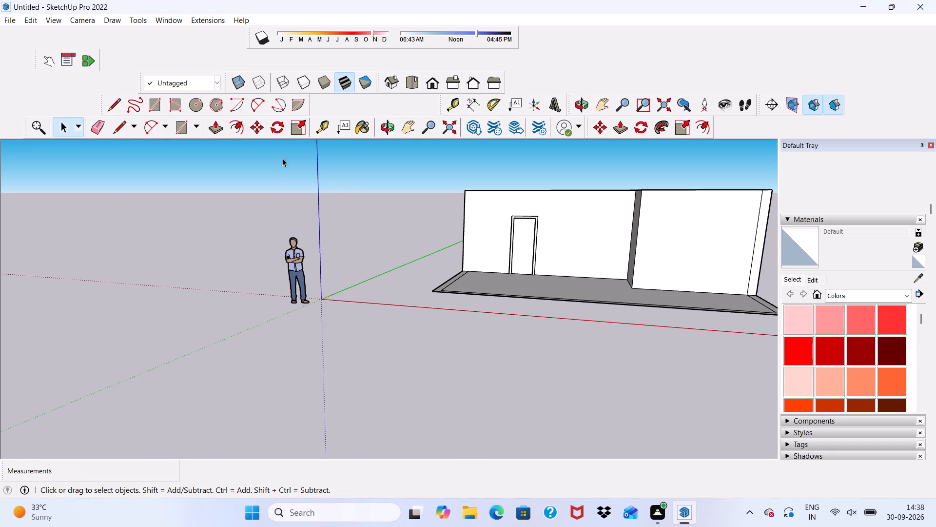
{"action": "left_click", "coordinate": [101, 125]}
{"action": "scroll", "coordinate": [107, 160], "scroll_direction": "down", "scroll_amount": 4}
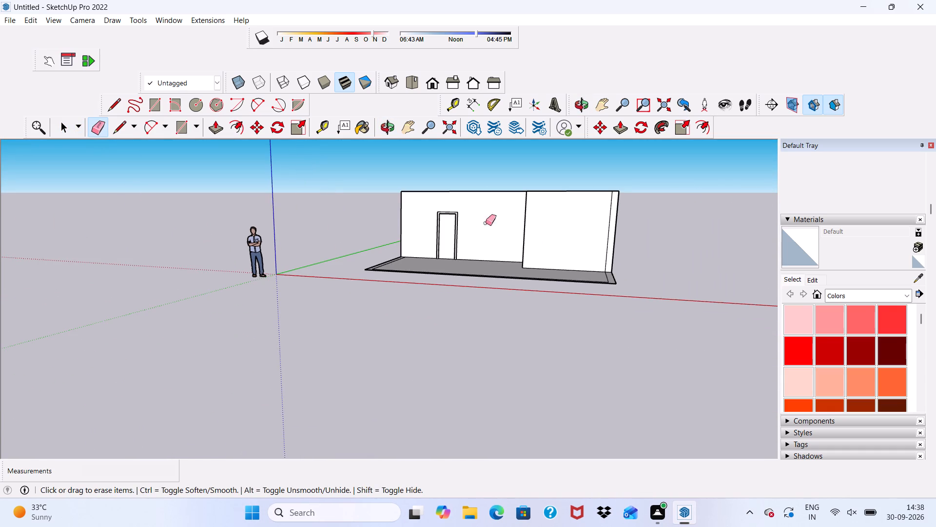
{"action": "scroll", "coordinate": [595, 221], "scroll_direction": "up", "scroll_amount": 5}
{"action": "left_click", "coordinate": [619, 222]}
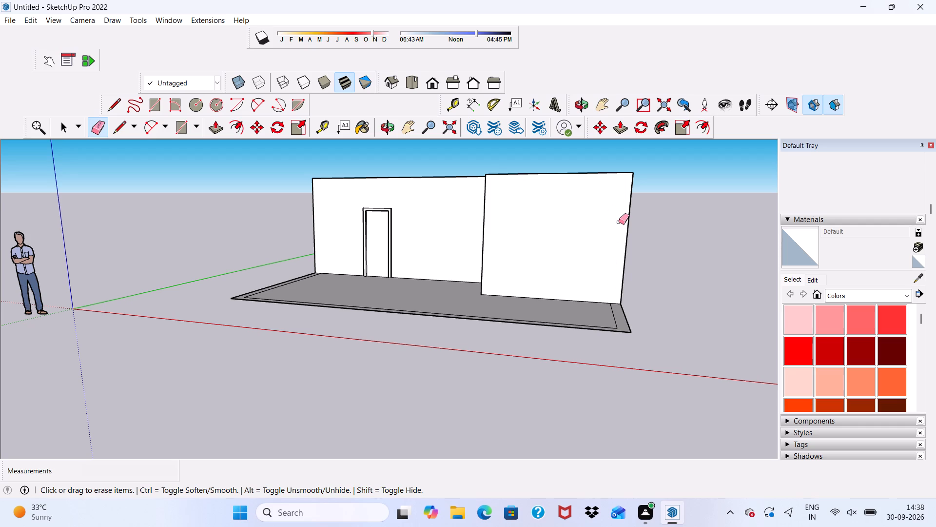
{"action": "scroll", "coordinate": [619, 222], "scroll_direction": "down", "scroll_amount": 5}
{"action": "key", "text": "space"}
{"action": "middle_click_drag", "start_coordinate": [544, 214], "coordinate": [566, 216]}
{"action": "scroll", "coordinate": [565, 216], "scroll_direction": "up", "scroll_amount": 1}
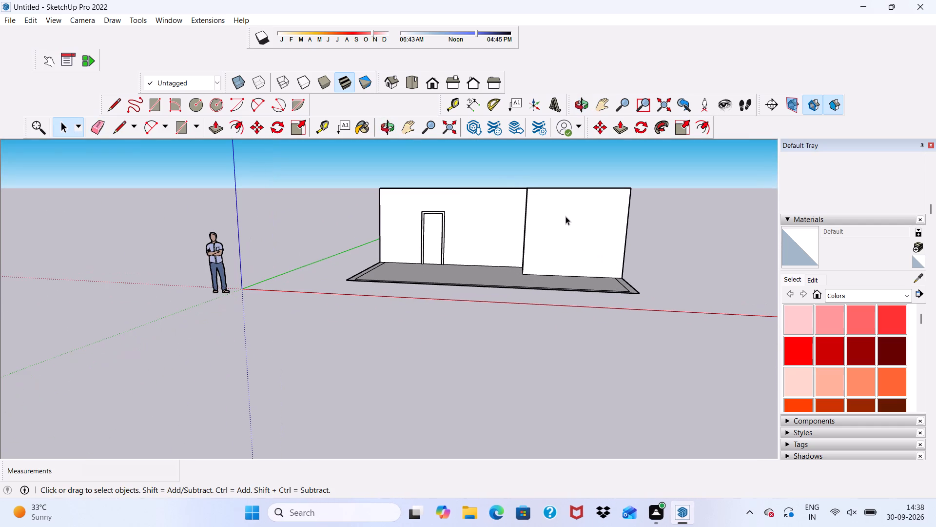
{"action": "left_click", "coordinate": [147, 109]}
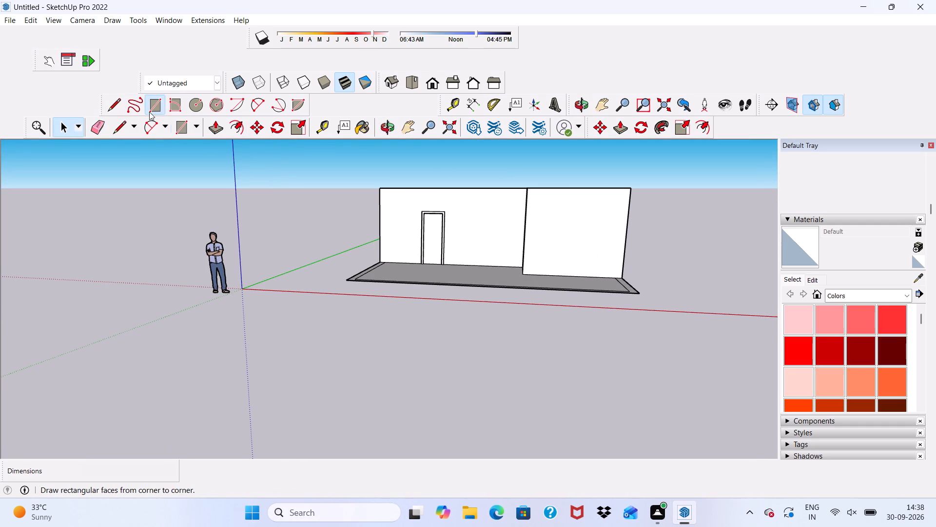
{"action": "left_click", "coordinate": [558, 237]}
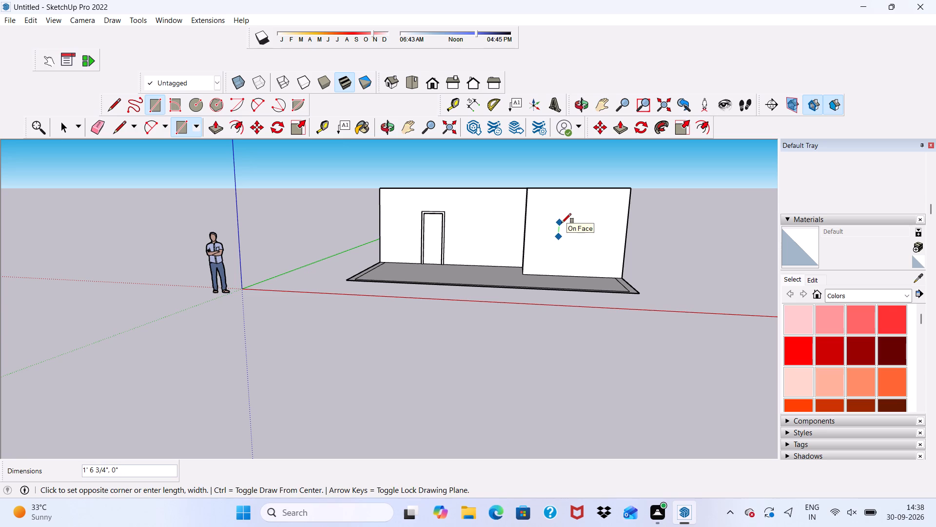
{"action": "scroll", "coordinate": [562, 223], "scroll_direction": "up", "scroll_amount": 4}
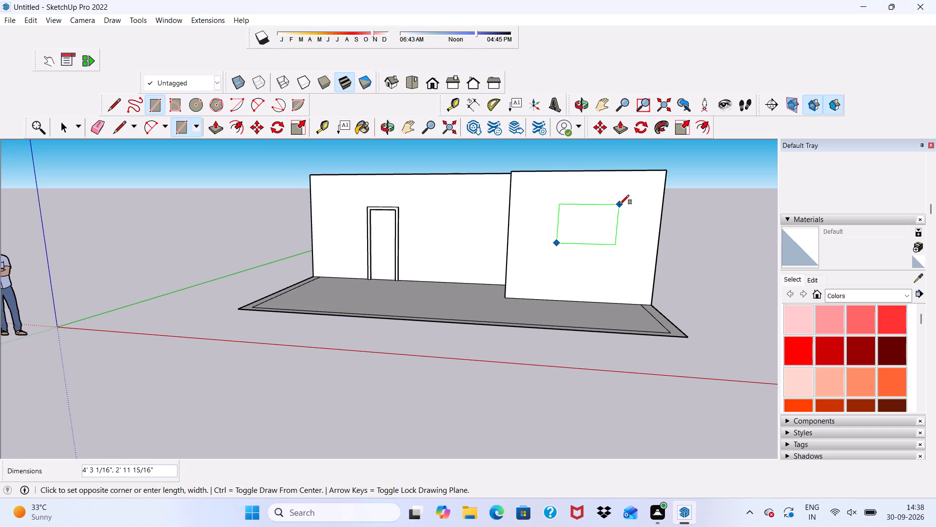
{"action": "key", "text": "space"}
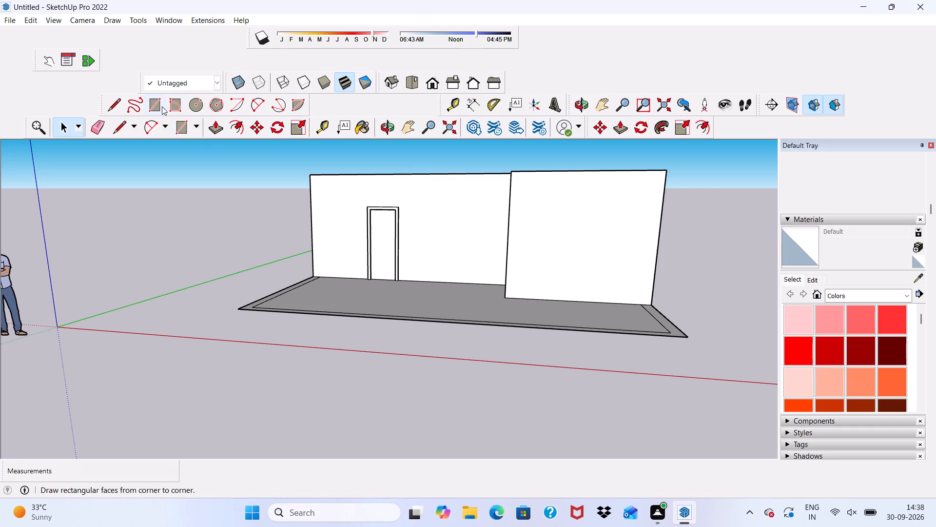
Draw a window rectangle about 5' 8" high by 4' 4" wide on the right-hand room's front wall.
{"action": "left_click", "coordinate": [159, 107]}
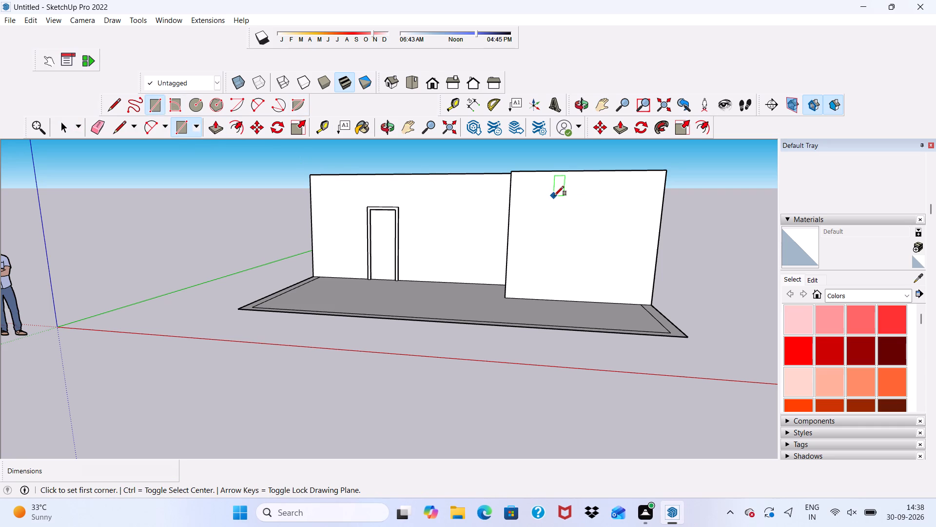
{"action": "left_click", "coordinate": [565, 197]}
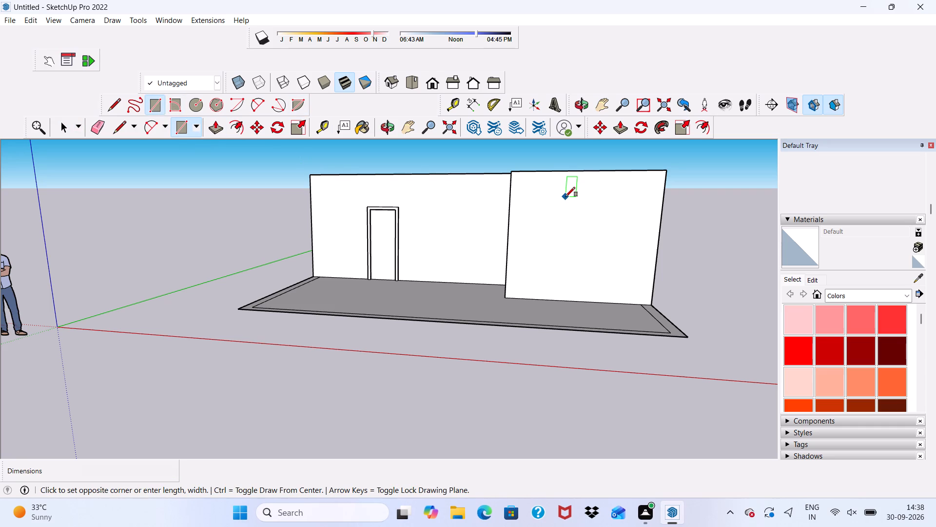
{"action": "left_click", "coordinate": [620, 273]}
{"action": "key", "text": "space"}
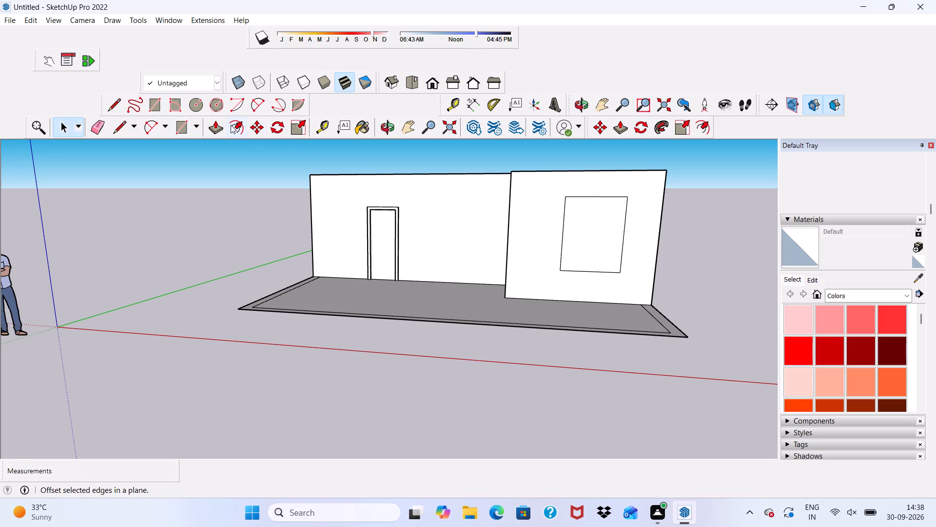
Offset the window rectangle's outline 3" outward to form the window frame.
{"action": "left_click", "coordinate": [231, 124]}
{"action": "left_click", "coordinate": [576, 232]}
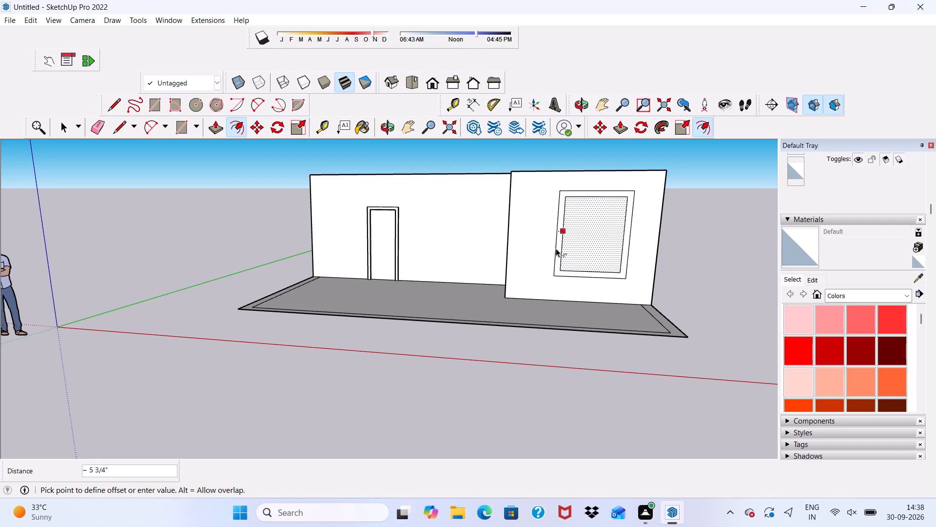
{"action": "key", "text": "3"}
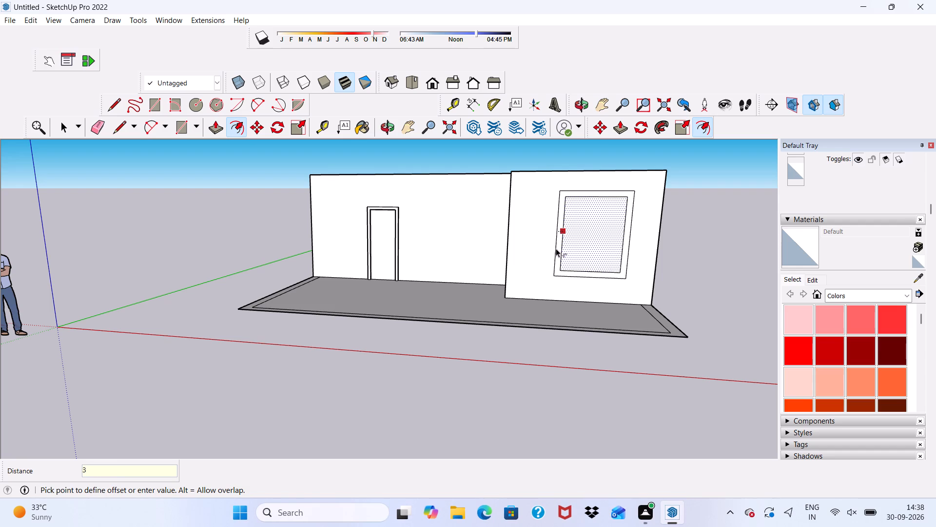
{"action": "key", "text": "shift+quotedbl"}
{"action": "key", "text": "Return"}
{"action": "key", "text": "space"}
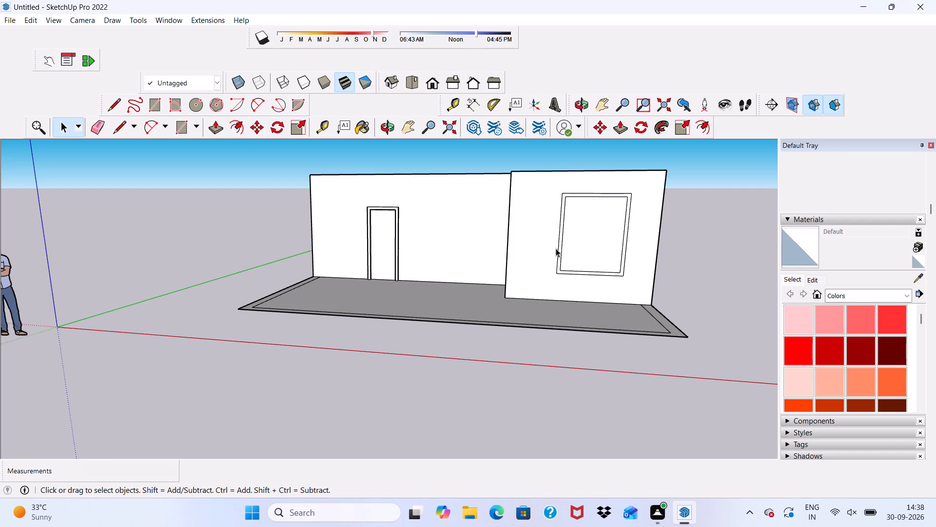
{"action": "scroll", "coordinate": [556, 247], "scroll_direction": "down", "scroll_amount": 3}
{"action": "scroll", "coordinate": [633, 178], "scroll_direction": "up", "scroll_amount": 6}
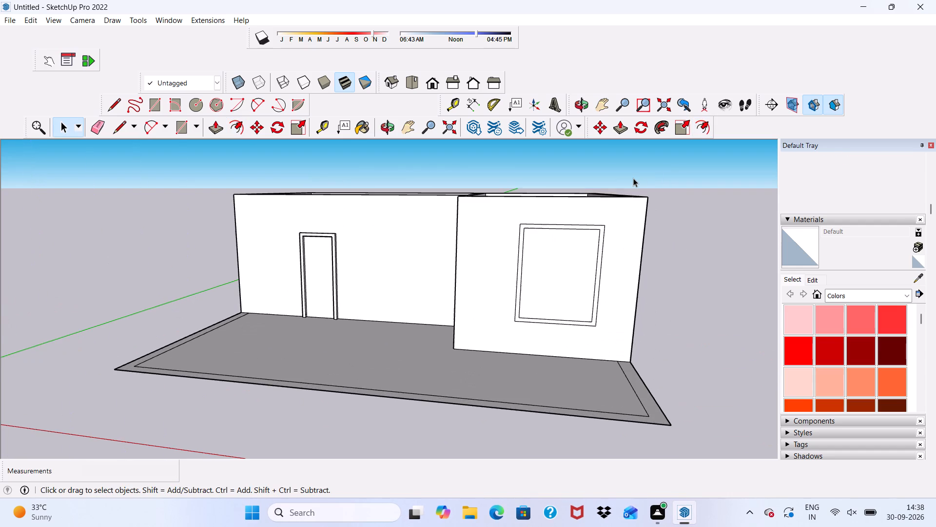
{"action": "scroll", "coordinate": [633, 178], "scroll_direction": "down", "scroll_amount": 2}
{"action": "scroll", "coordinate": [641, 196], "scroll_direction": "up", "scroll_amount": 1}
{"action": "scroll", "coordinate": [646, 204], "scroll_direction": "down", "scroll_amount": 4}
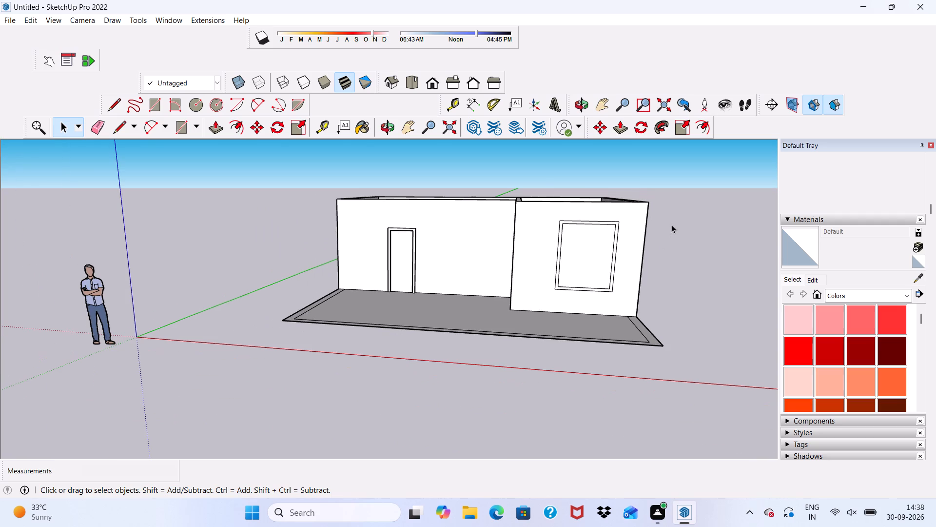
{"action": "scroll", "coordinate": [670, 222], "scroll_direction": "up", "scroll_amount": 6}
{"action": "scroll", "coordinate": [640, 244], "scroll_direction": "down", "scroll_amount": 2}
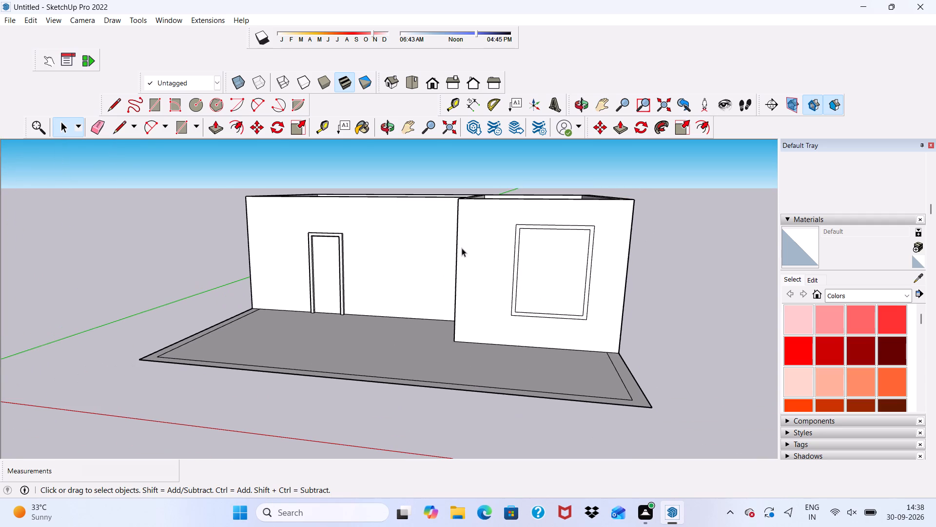
Extrude the window frame face 3" out from the right-hand room's front wall with Push/Pull.
{"action": "scroll", "coordinate": [534, 243], "scroll_direction": "up", "scroll_amount": 5}
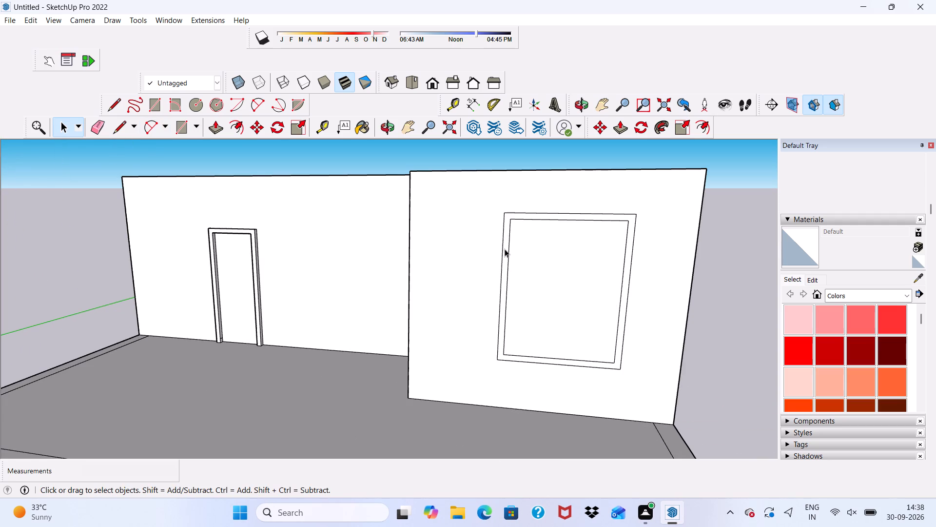
{"action": "left_click", "coordinate": [505, 247]}
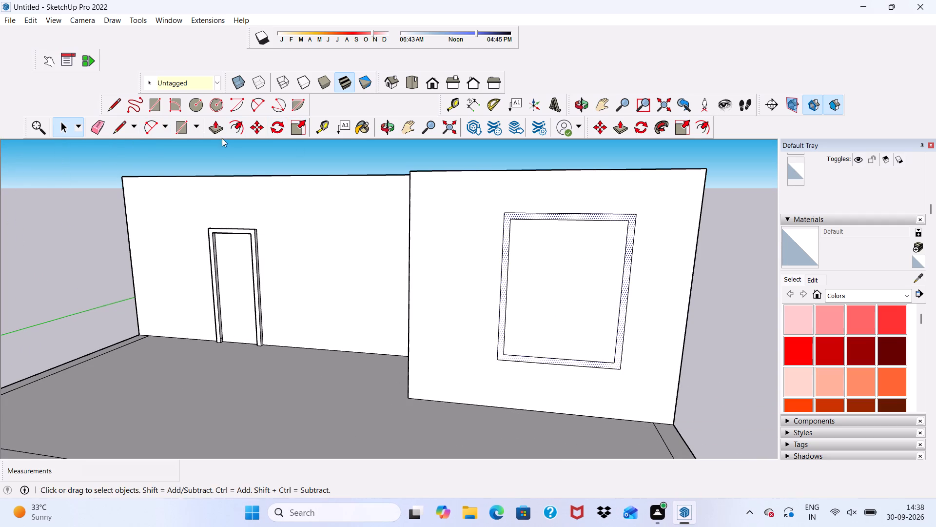
{"action": "left_click", "coordinate": [210, 122]}
{"action": "scroll", "coordinate": [481, 261], "scroll_direction": "up", "scroll_amount": 4}
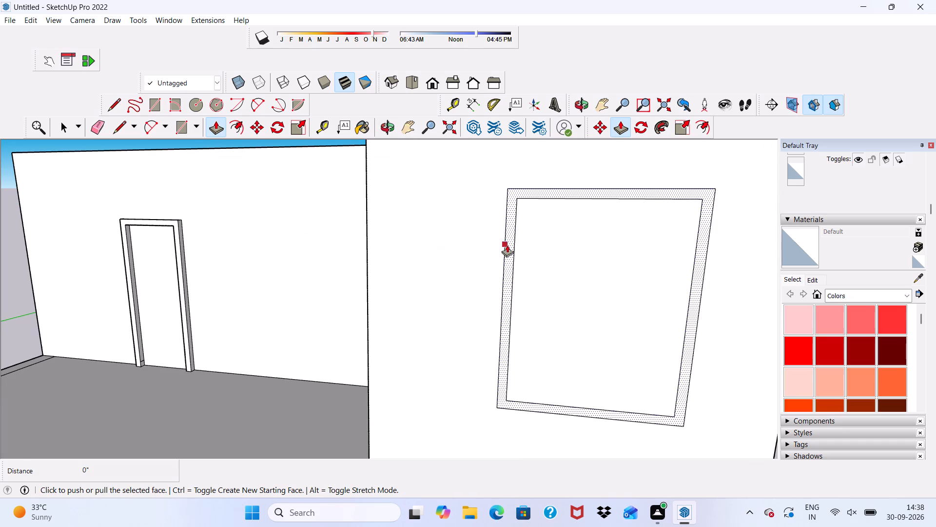
{"action": "left_click", "coordinate": [506, 247]}
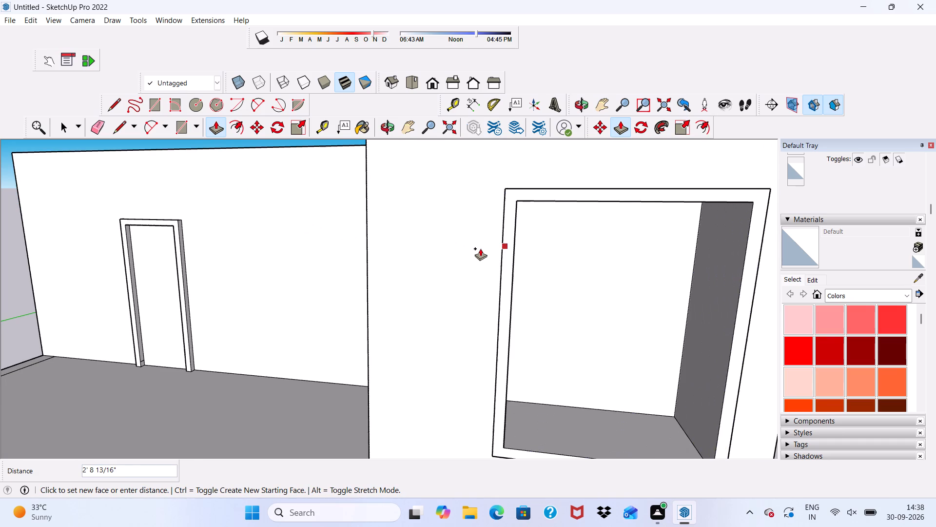
{"action": "key", "text": "3"}
{"action": "key", "text": "shift+quotedbl"}
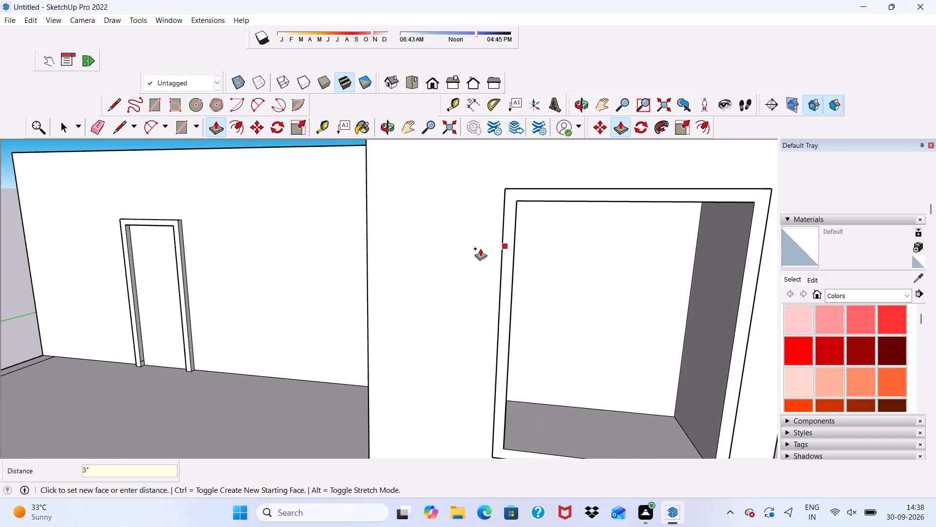
{"action": "key", "text": "Return"}
{"action": "scroll", "coordinate": [481, 250], "scroll_direction": "down", "scroll_amount": 3}
{"action": "key", "text": "space"}
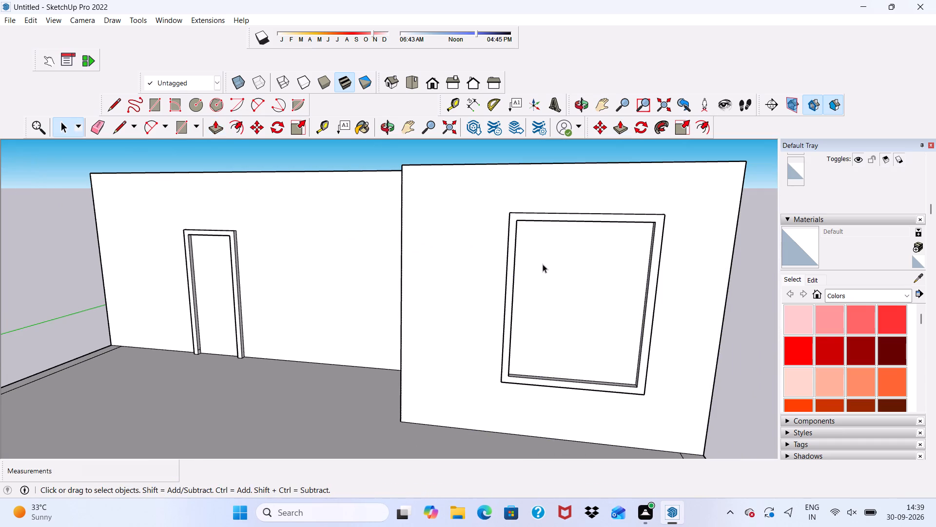
Draw a vertical mullion rectangle about 1 3/4" wide by 5' 8" high, from the midpoint of the window frame's top inner edge to its bottom.
{"action": "middle_click_drag", "start_coordinate": [542, 263], "coordinate": [623, 232]}
{"action": "scroll", "coordinate": [620, 227], "scroll_direction": "up", "scroll_amount": 5}
{"action": "middle_click_drag", "start_coordinate": [578, 288], "coordinate": [512, 211]}
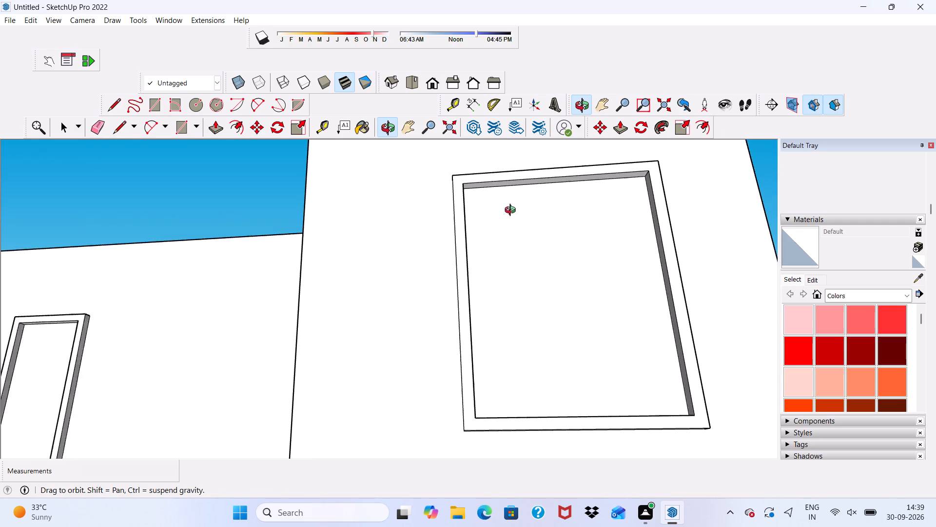
{"action": "middle_click_drag", "start_coordinate": [512, 211], "coordinate": [512, 212]}
{"action": "left_click", "coordinate": [152, 102]}
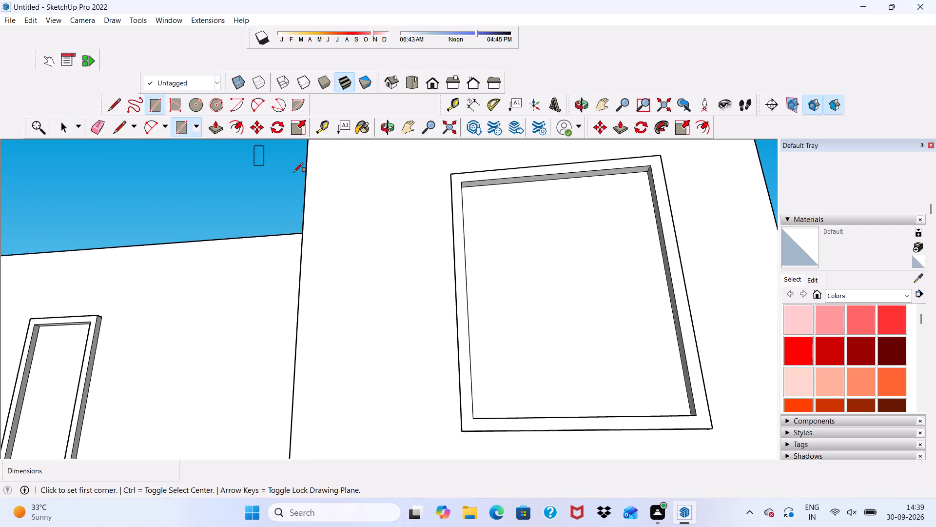
{"action": "scroll", "coordinate": [522, 180], "scroll_direction": "up", "scroll_amount": 3}
{"action": "scroll", "coordinate": [562, 179], "scroll_direction": "up", "scroll_amount": 3}
{"action": "left_click", "coordinate": [555, 182]}
{"action": "scroll", "coordinate": [555, 183], "scroll_direction": "down", "scroll_amount": 6}
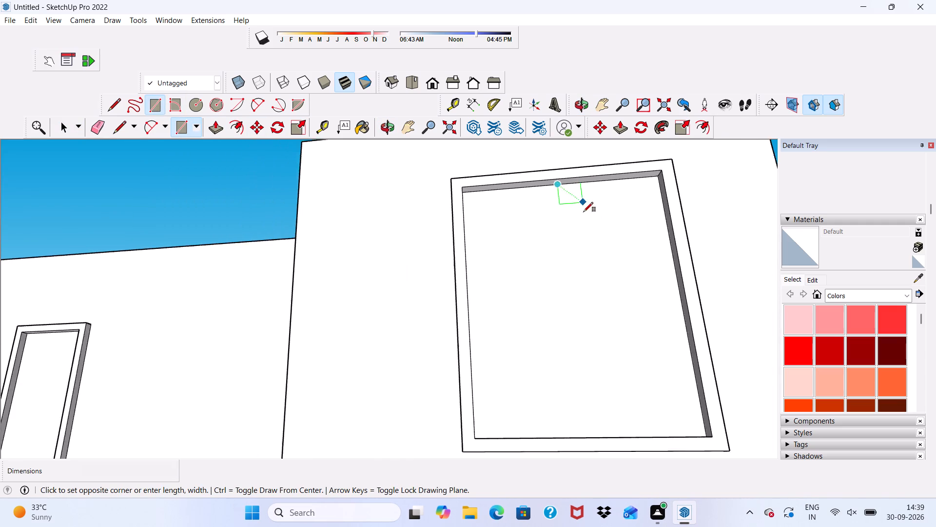
{"action": "scroll", "coordinate": [584, 212], "scroll_direction": "down", "scroll_amount": 7}
{"action": "scroll", "coordinate": [593, 251], "scroll_direction": "up", "scroll_amount": 1}
{"action": "scroll", "coordinate": [592, 255], "scroll_direction": "down", "scroll_amount": 7}
{"action": "middle_click_drag", "start_coordinate": [590, 275], "coordinate": [614, 382]}
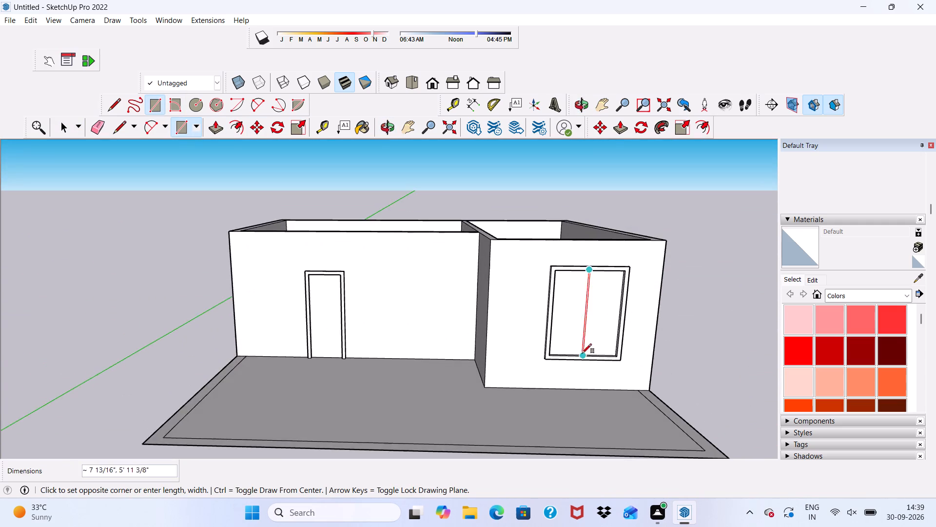
{"action": "scroll", "coordinate": [578, 350], "scroll_direction": "up", "scroll_amount": 13}
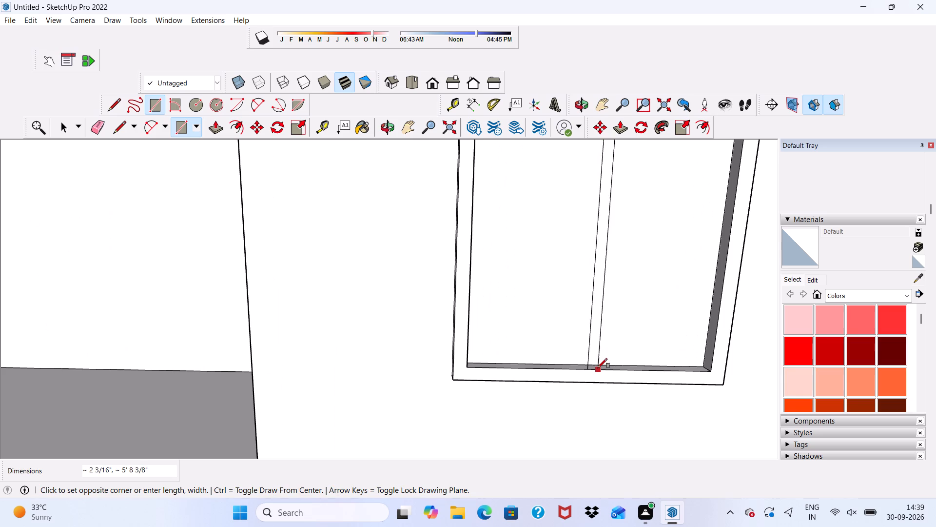
{"action": "scroll", "coordinate": [600, 363], "scroll_direction": "up", "scroll_amount": 4}
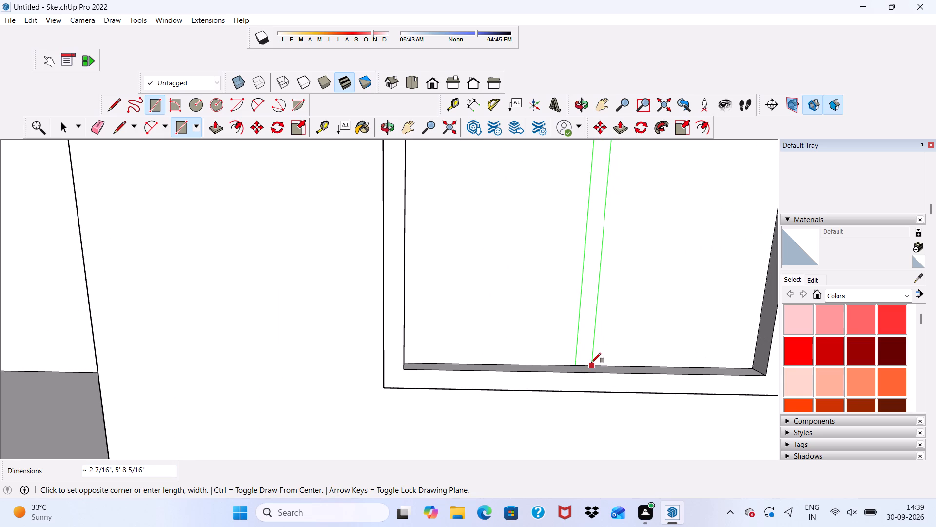
{"action": "left_click", "coordinate": [587, 363]}
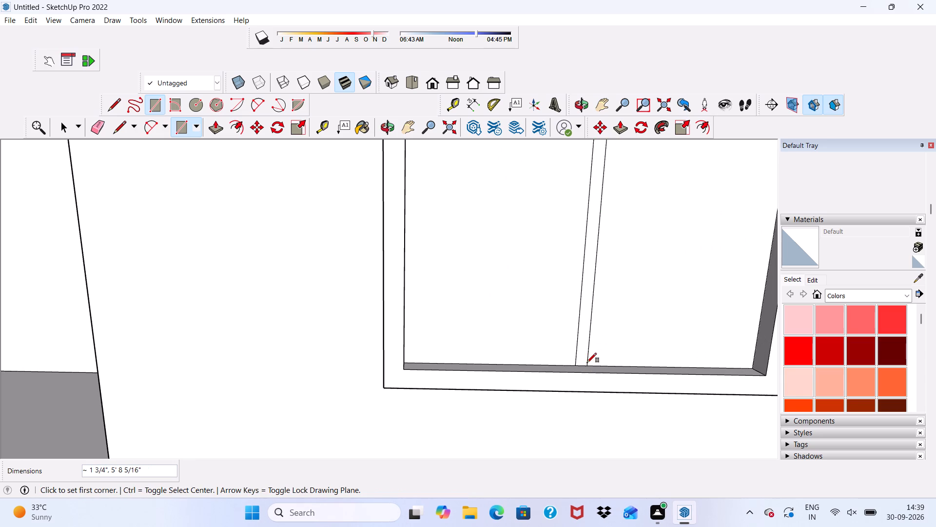
{"action": "key", "text": "space"}
Extrude the mullion strip in the middle of the window 3" outward with Push/Pull.
{"action": "left_click", "coordinate": [588, 301]}
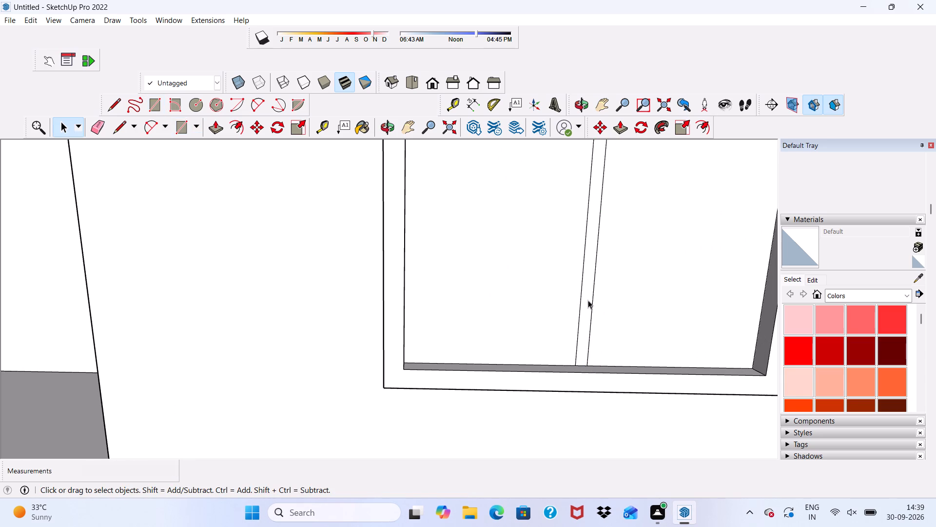
{"action": "left_click", "coordinate": [216, 128]}
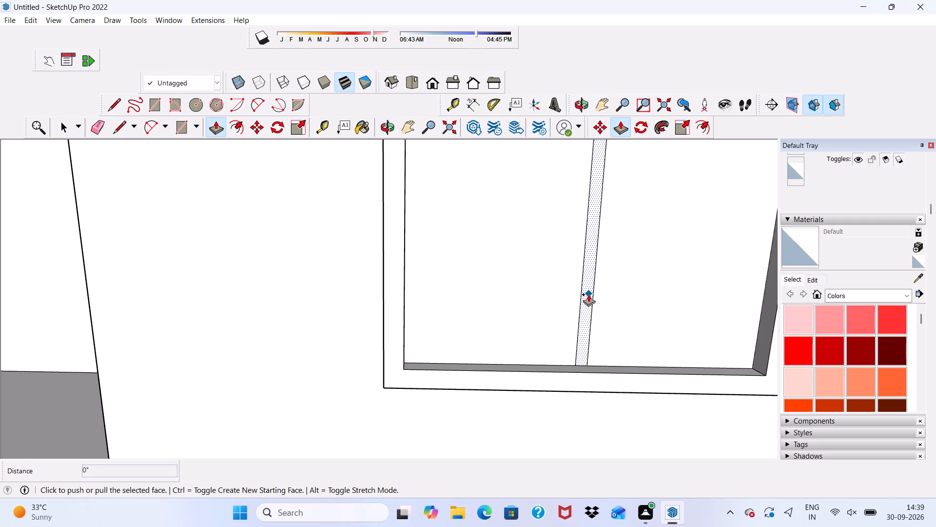
{"action": "left_click", "coordinate": [587, 294]}
{"action": "type", "text": "3\""}
{"action": "key", "text": "Return"}
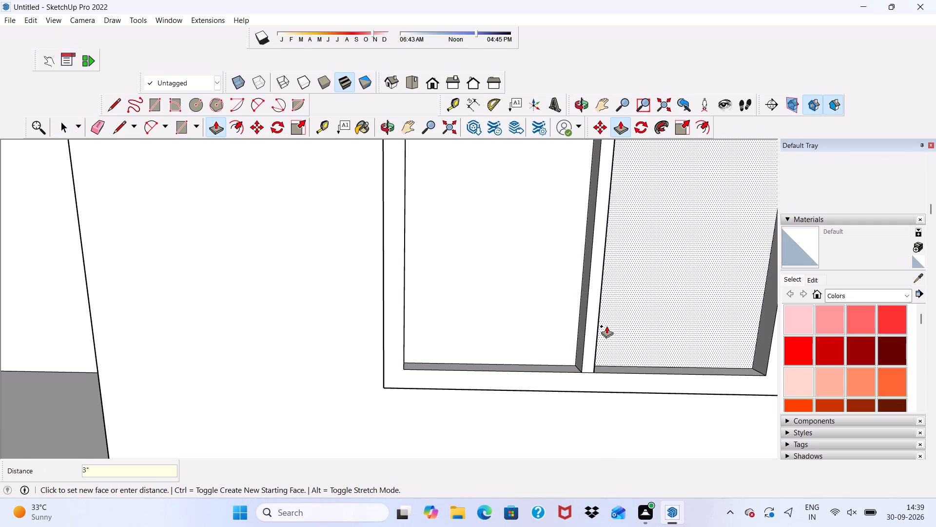
{"action": "key", "text": "space"}
Examine the finished window frame, its mullion and the building's front from several angles and distances.
{"action": "scroll", "coordinate": [606, 325], "scroll_direction": "down", "scroll_amount": 15}
{"action": "middle_click_drag", "start_coordinate": [619, 335], "coordinate": [630, 292]}
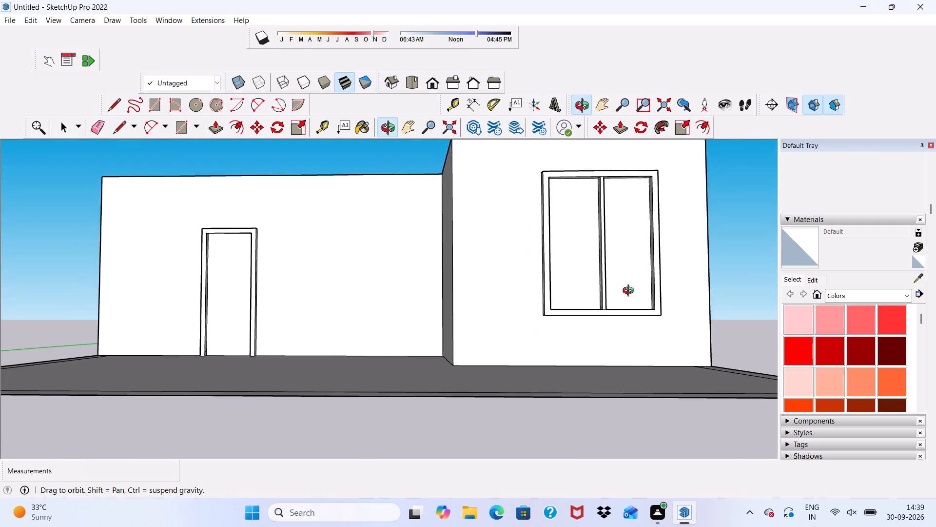
{"action": "middle_click_drag", "start_coordinate": [630, 292], "coordinate": [651, 310]}
{"action": "scroll", "coordinate": [621, 242], "scroll_direction": "up", "scroll_amount": 4}
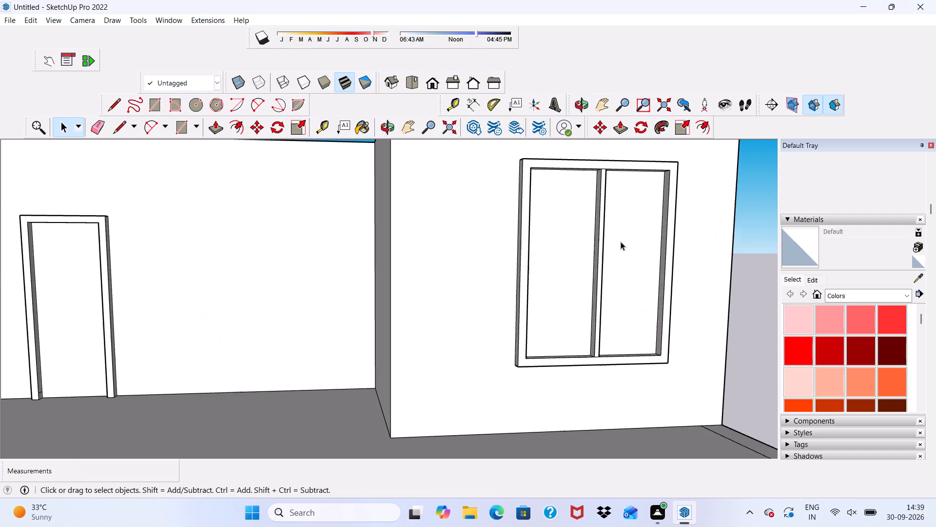
{"action": "scroll", "coordinate": [621, 242], "scroll_direction": "up", "scroll_amount": 5}
{"action": "scroll", "coordinate": [621, 241], "scroll_direction": "down", "scroll_amount": 10}
{"action": "middle_click_drag", "start_coordinate": [621, 241], "coordinate": [666, 294]}
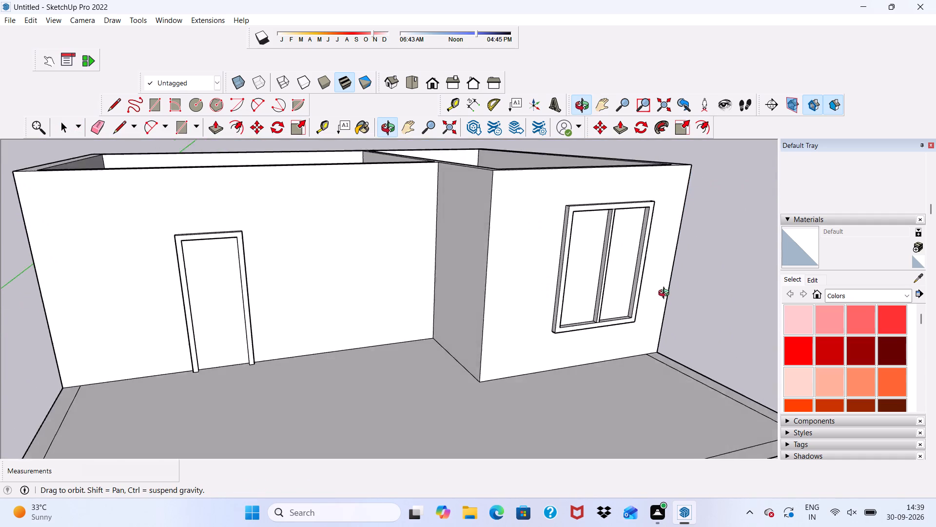
{"action": "middle_click_drag", "start_coordinate": [666, 294], "coordinate": [572, 269]}
{"action": "scroll", "coordinate": [648, 266], "scroll_direction": "up", "scroll_amount": 4}
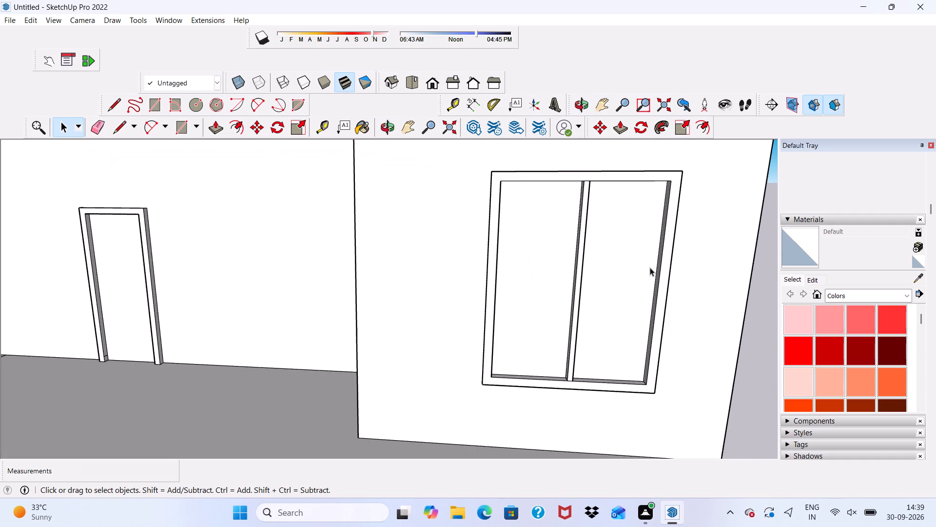
{"action": "scroll", "coordinate": [696, 283], "scroll_direction": "up", "scroll_amount": 4}
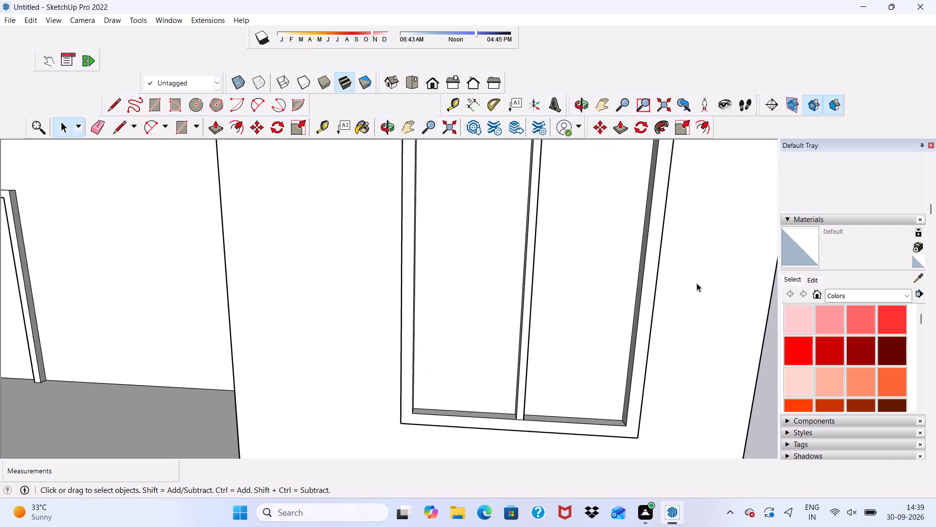
{"action": "scroll", "coordinate": [697, 284], "scroll_direction": "down", "scroll_amount": 16}
{"action": "scroll", "coordinate": [697, 283], "scroll_direction": "up", "scroll_amount": 10}
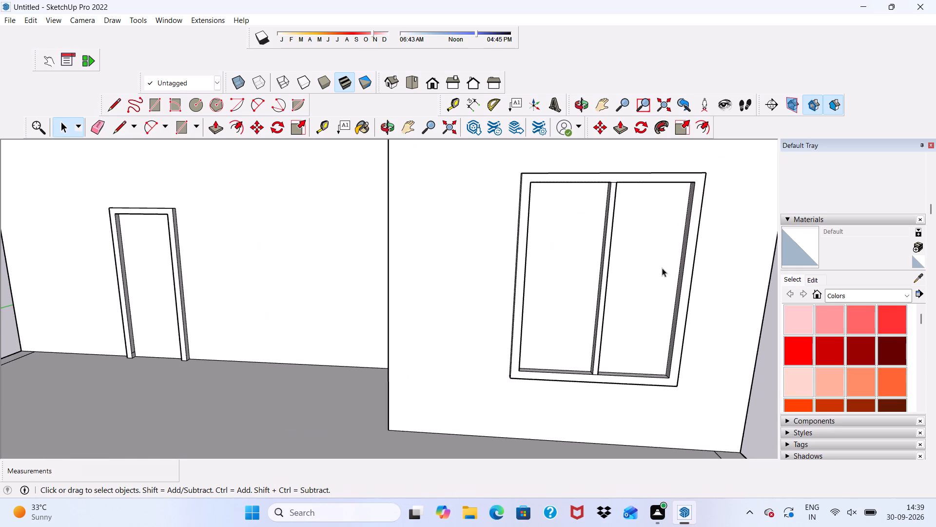
{"action": "scroll", "coordinate": [686, 254], "scroll_direction": "up", "scroll_amount": 3}
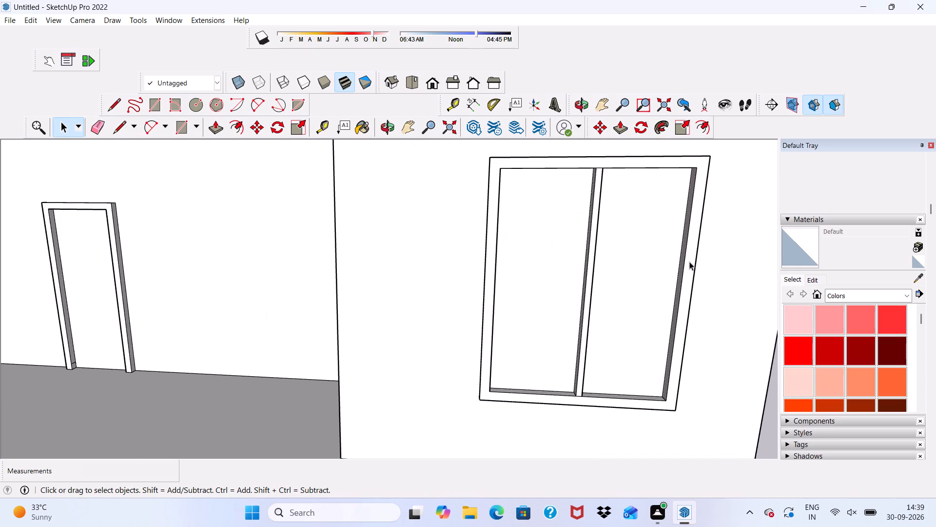
{"action": "scroll", "coordinate": [680, 243], "scroll_direction": "up", "scroll_amount": 4}
{"action": "scroll", "coordinate": [671, 229], "scroll_direction": "down", "scroll_amount": 15}
{"action": "middle_click_drag", "start_coordinate": [684, 261], "coordinate": [645, 275]}
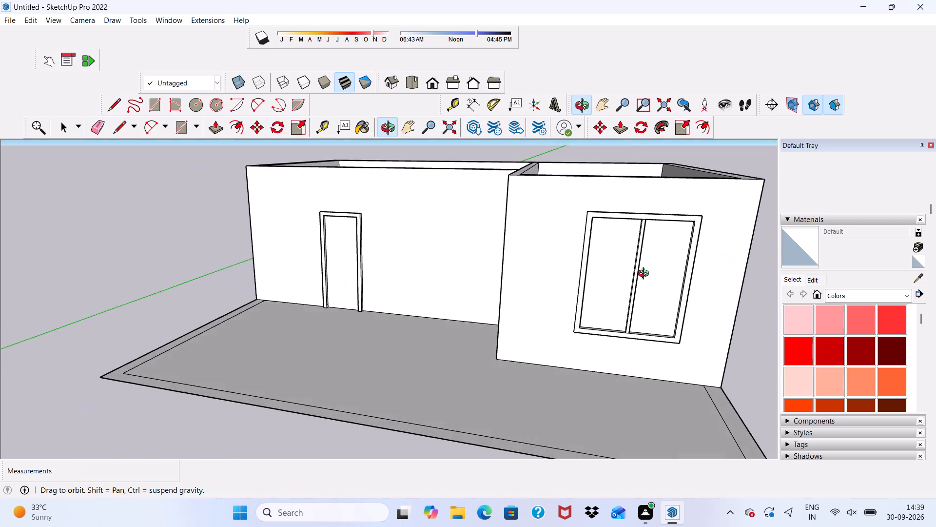
{"action": "middle_click_drag", "start_coordinate": [645, 275], "coordinate": [674, 291]}
{"action": "scroll", "coordinate": [624, 270], "scroll_direction": "down", "scroll_amount": 5}
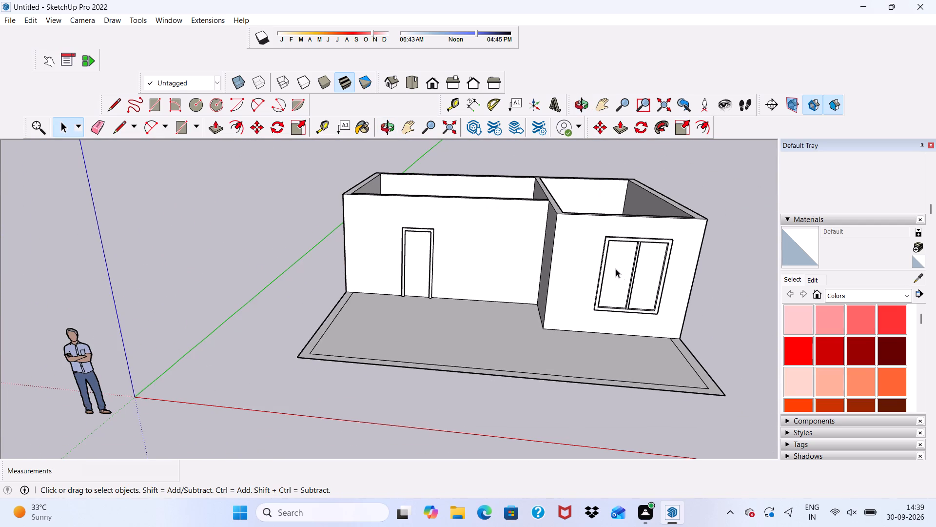
{"action": "scroll", "coordinate": [609, 255], "scroll_direction": "up", "scroll_amount": 5}
{"action": "double_click", "coordinate": [551, 262]}
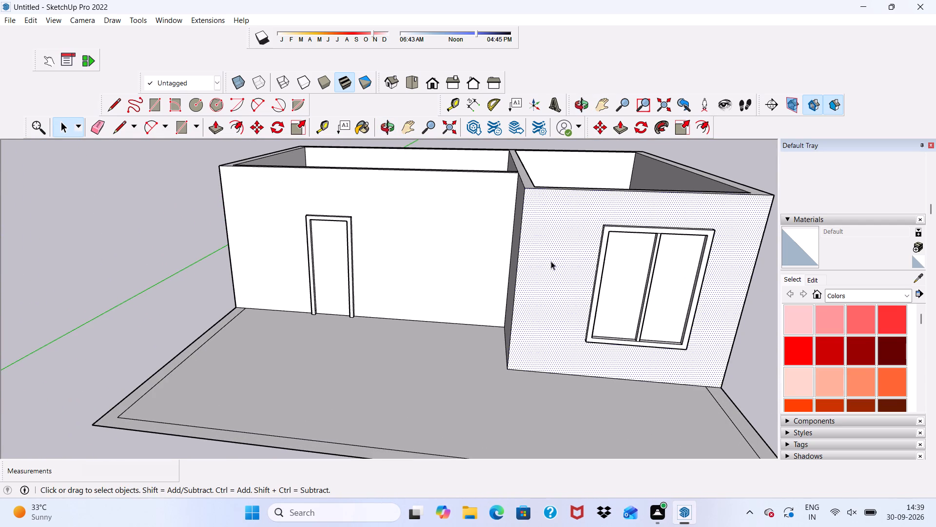
{"action": "scroll", "coordinate": [552, 262], "scroll_direction": "down", "scroll_amount": 5}
{"action": "left_click", "coordinate": [165, 300]}
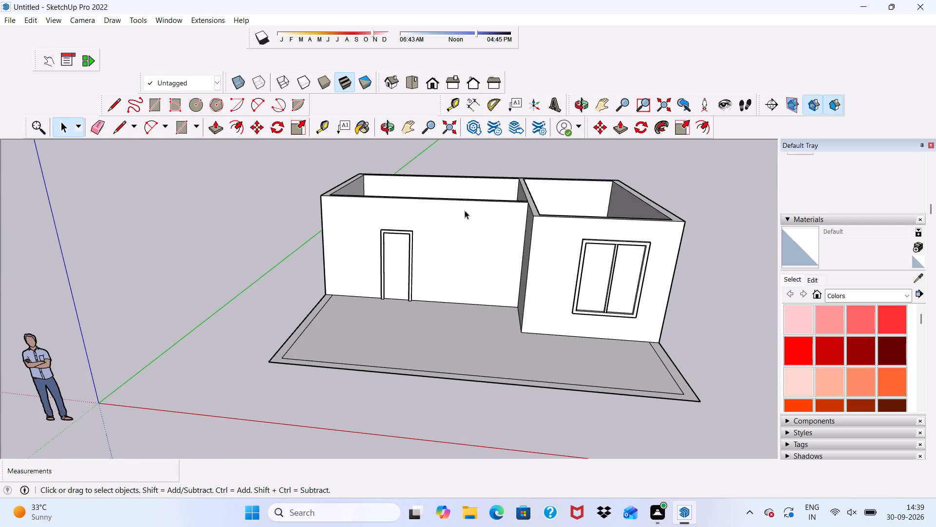
Draw a rectangle about 19' 1" by 15' 5 1/2" over the left-hand room's wall tops, from its outer back corner to the dividing wall's front.
{"action": "middle_click_drag", "start_coordinate": [465, 210], "coordinate": [477, 378]}
{"action": "scroll", "coordinate": [466, 210], "scroll_direction": "down", "scroll_amount": 1}
{"action": "scroll", "coordinate": [479, 247], "scroll_direction": "down", "scroll_amount": 11}
{"action": "scroll", "coordinate": [507, 221], "scroll_direction": "up", "scroll_amount": 2}
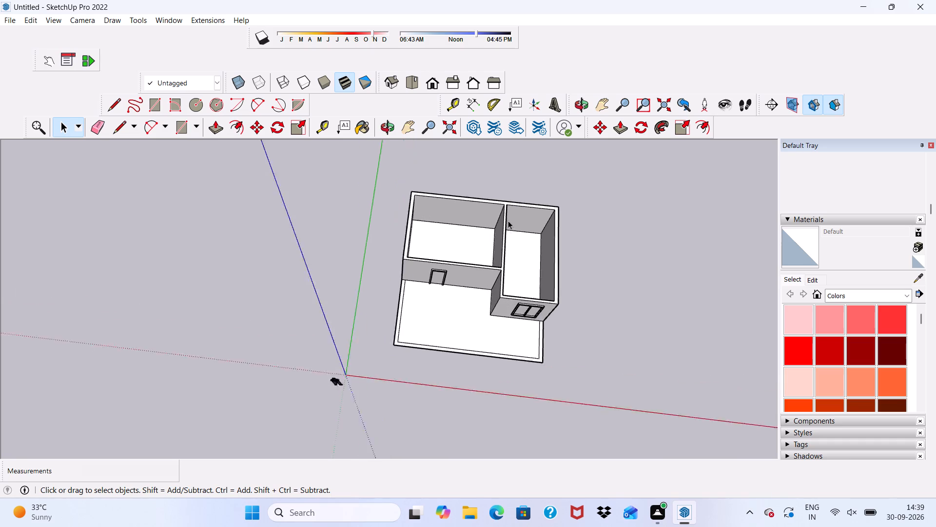
{"action": "scroll", "coordinate": [508, 221], "scroll_direction": "up", "scroll_amount": 8}
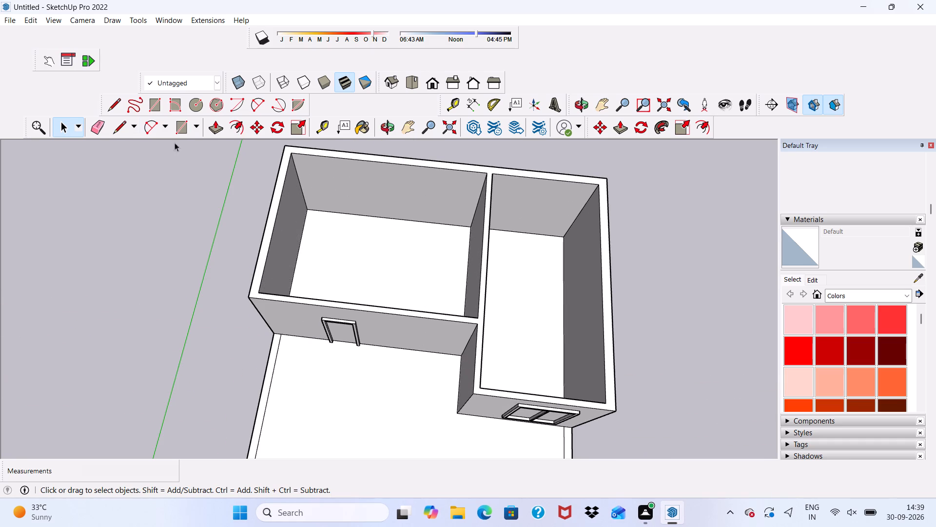
{"action": "left_click", "coordinate": [157, 102]}
{"action": "scroll", "coordinate": [490, 200], "scroll_direction": "up", "scroll_amount": 4}
{"action": "scroll", "coordinate": [408, 200], "scroll_direction": "down", "scroll_amount": 6}
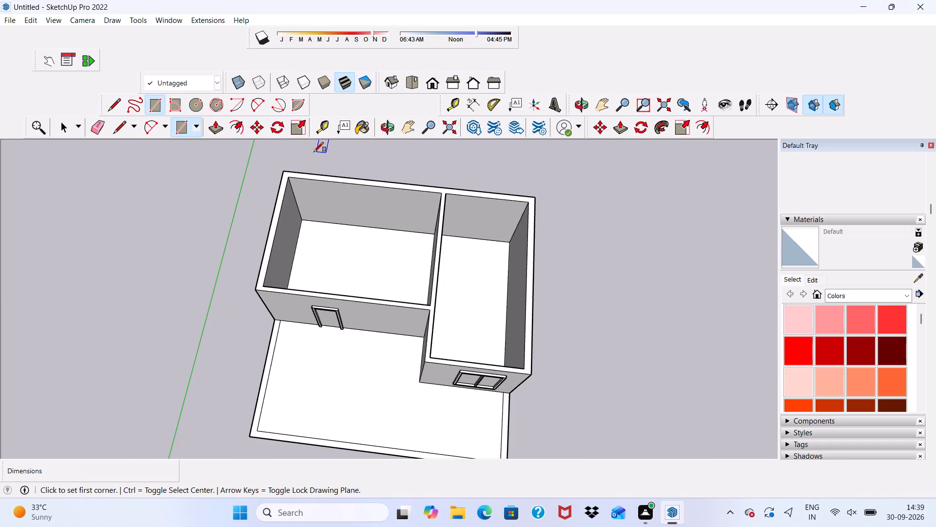
{"action": "scroll", "coordinate": [308, 158], "scroll_direction": "up", "scroll_amount": 13}
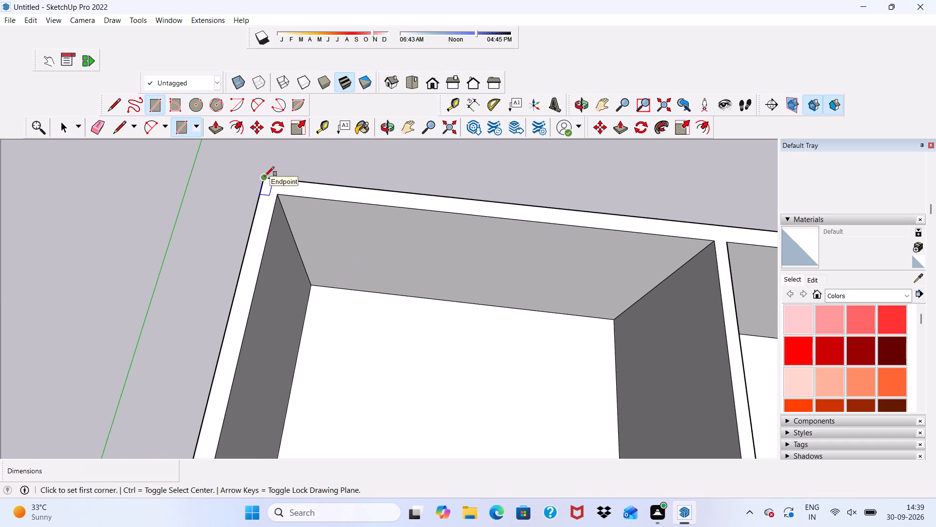
{"action": "left_click", "coordinate": [265, 176]}
{"action": "scroll", "coordinate": [294, 214], "scroll_direction": "down", "scroll_amount": 3}
{"action": "scroll", "coordinate": [443, 219], "scroll_direction": "down", "scroll_amount": 1}
{"action": "scroll", "coordinate": [448, 221], "scroll_direction": "up", "scroll_amount": 1}
{"action": "scroll", "coordinate": [452, 224], "scroll_direction": "down", "scroll_amount": 2}
{"action": "scroll", "coordinate": [527, 221], "scroll_direction": "up", "scroll_amount": 2}
{"action": "scroll", "coordinate": [586, 320], "scroll_direction": "down", "scroll_amount": 3}
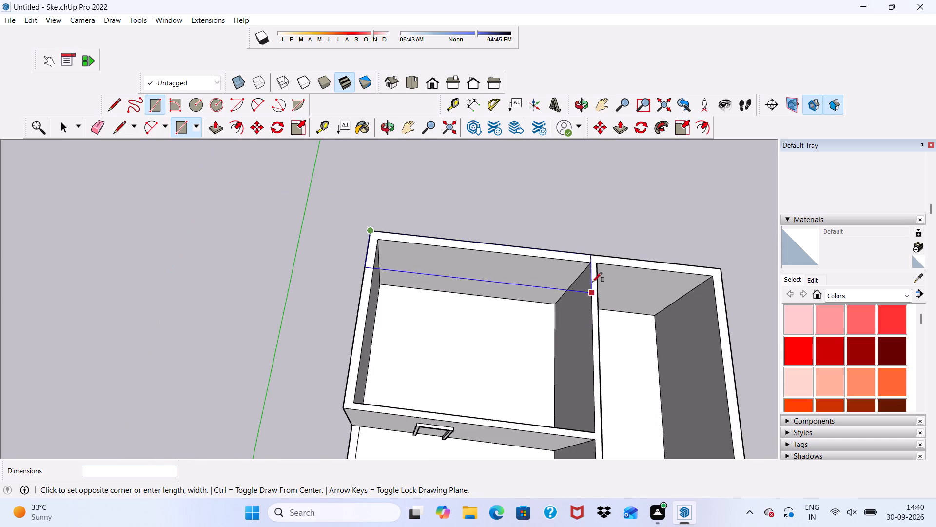
{"action": "scroll", "coordinate": [592, 282], "scroll_direction": "down", "scroll_amount": 7}
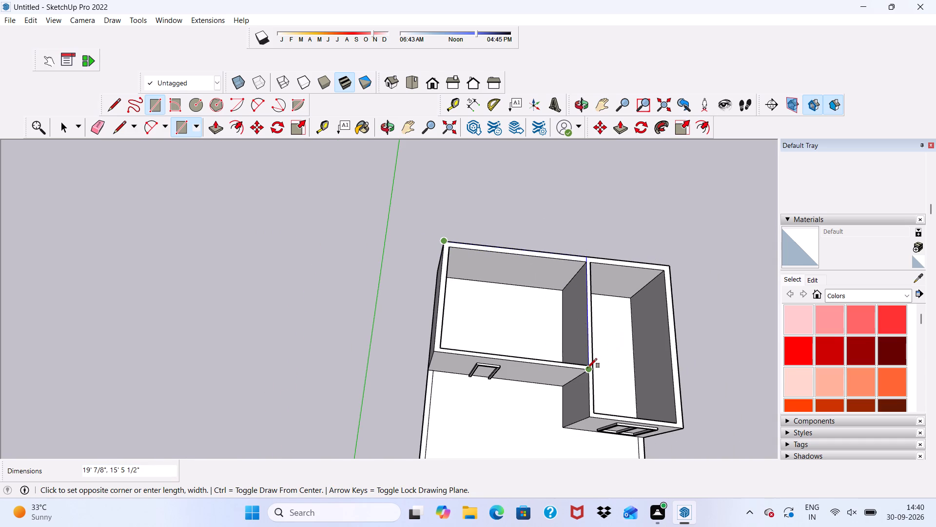
{"action": "left_click", "coordinate": [587, 368]}
{"action": "scroll", "coordinate": [566, 292], "scroll_direction": "down", "scroll_amount": 8}
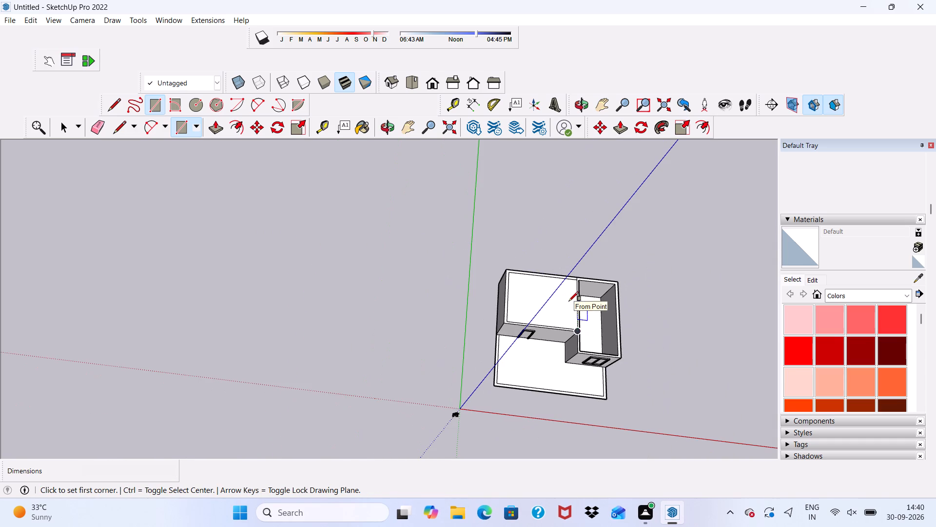
{"action": "key", "text": "space"}
Examine the new top face over the left-hand room from different angles and distances.
{"action": "scroll", "coordinate": [569, 301], "scroll_direction": "up", "scroll_amount": 3}
{"action": "scroll", "coordinate": [569, 301], "scroll_direction": "down", "scroll_amount": 1}
{"action": "middle_click_drag", "start_coordinate": [569, 301], "coordinate": [412, 259]}
{"action": "scroll", "coordinate": [503, 342], "scroll_direction": "down", "scroll_amount": 7}
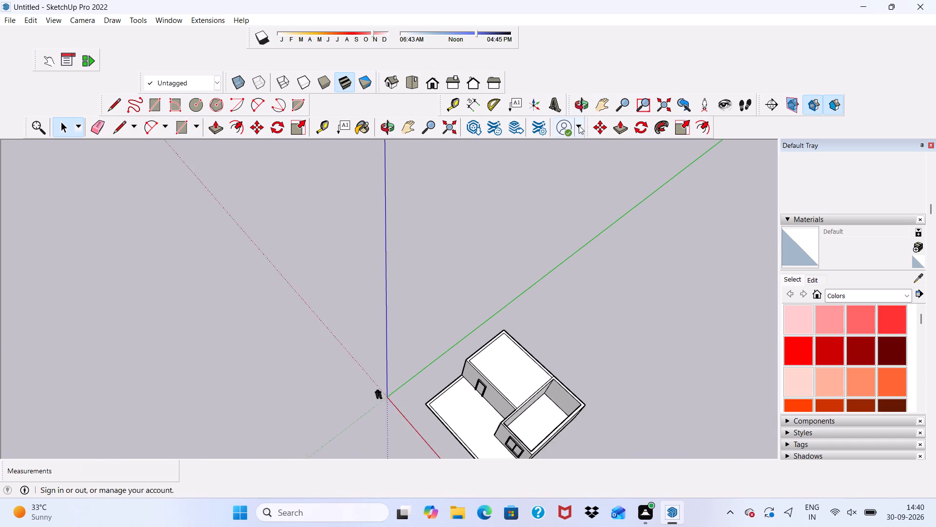
{"action": "scroll", "coordinate": [579, 125], "scroll_direction": "down", "scroll_amount": 2}
{"action": "scroll", "coordinate": [537, 422], "scroll_direction": "up", "scroll_amount": 11}
{"action": "scroll", "coordinate": [532, 359], "scroll_direction": "down", "scroll_amount": 1}
{"action": "scroll", "coordinate": [532, 358], "scroll_direction": "up", "scroll_amount": 7}
{"action": "left_click", "coordinate": [512, 276]}
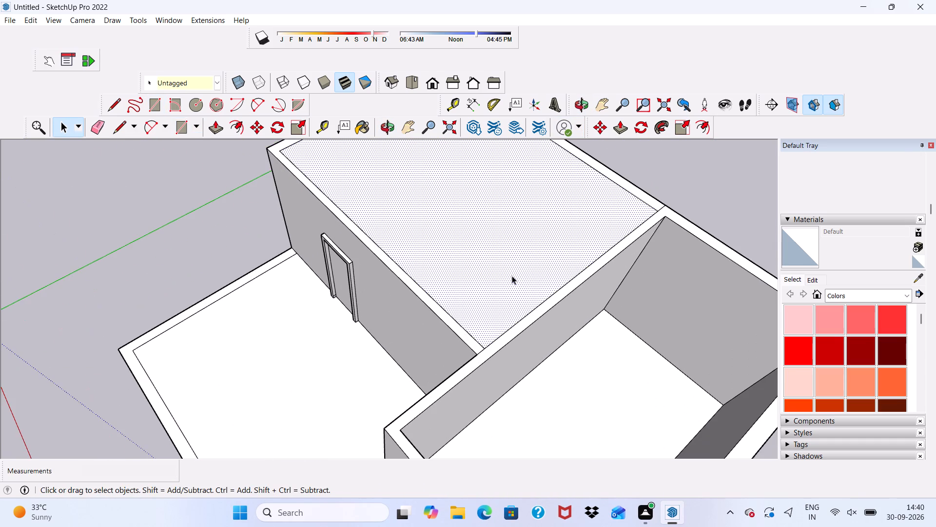
{"action": "scroll", "coordinate": [512, 276], "scroll_direction": "down", "scroll_amount": 2}
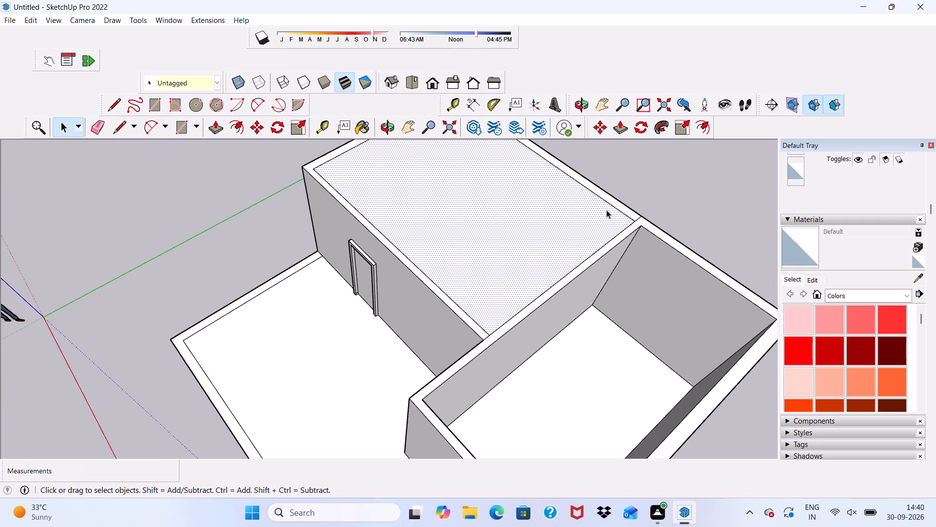
{"action": "scroll", "coordinate": [606, 210], "scroll_direction": "down", "scroll_amount": 10}
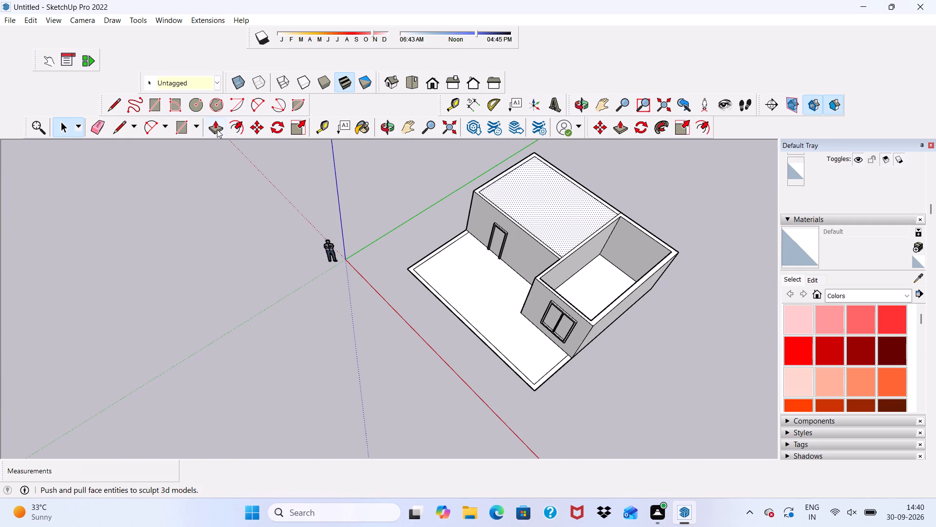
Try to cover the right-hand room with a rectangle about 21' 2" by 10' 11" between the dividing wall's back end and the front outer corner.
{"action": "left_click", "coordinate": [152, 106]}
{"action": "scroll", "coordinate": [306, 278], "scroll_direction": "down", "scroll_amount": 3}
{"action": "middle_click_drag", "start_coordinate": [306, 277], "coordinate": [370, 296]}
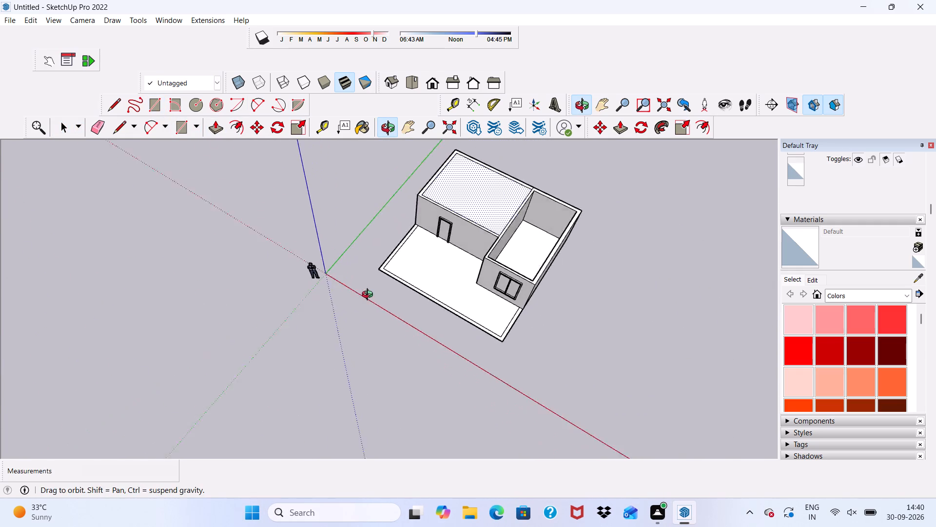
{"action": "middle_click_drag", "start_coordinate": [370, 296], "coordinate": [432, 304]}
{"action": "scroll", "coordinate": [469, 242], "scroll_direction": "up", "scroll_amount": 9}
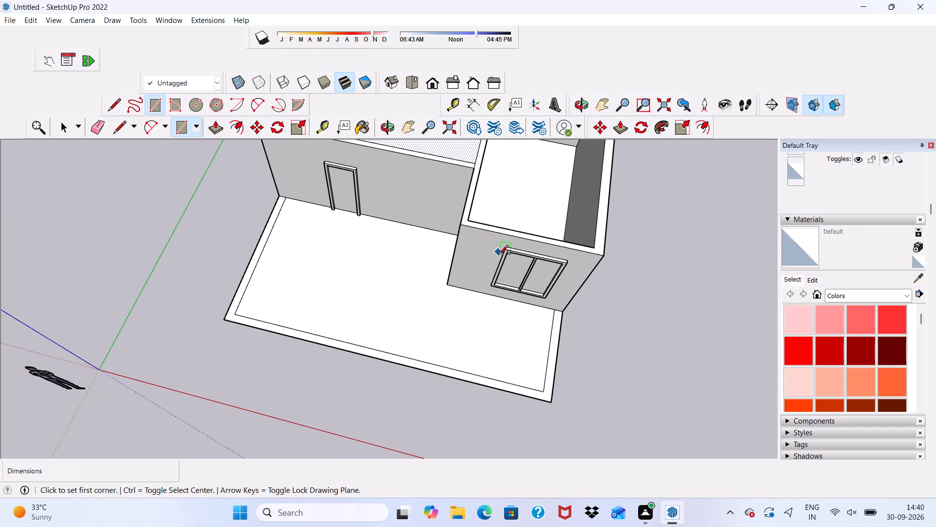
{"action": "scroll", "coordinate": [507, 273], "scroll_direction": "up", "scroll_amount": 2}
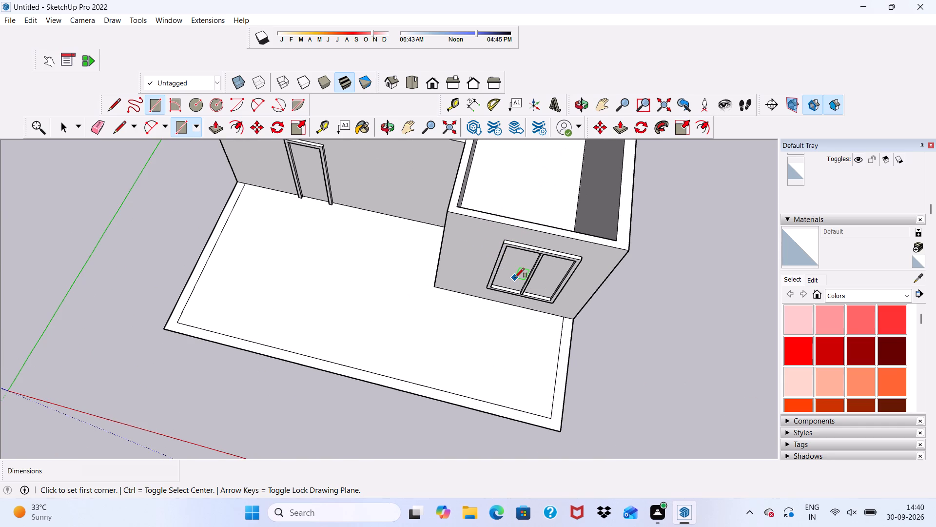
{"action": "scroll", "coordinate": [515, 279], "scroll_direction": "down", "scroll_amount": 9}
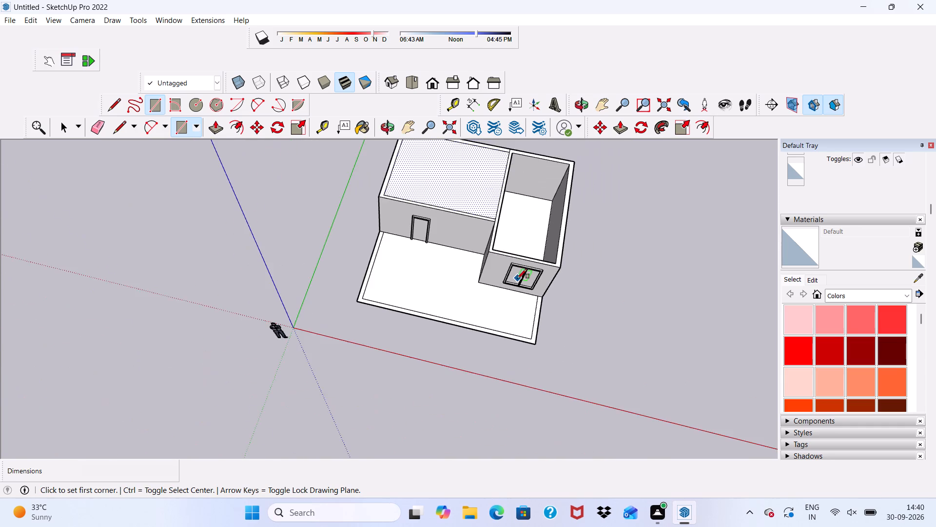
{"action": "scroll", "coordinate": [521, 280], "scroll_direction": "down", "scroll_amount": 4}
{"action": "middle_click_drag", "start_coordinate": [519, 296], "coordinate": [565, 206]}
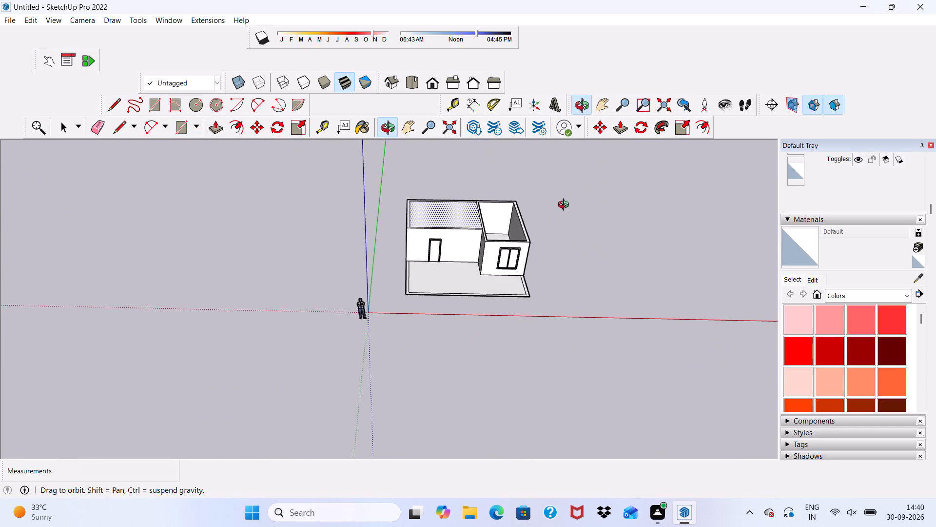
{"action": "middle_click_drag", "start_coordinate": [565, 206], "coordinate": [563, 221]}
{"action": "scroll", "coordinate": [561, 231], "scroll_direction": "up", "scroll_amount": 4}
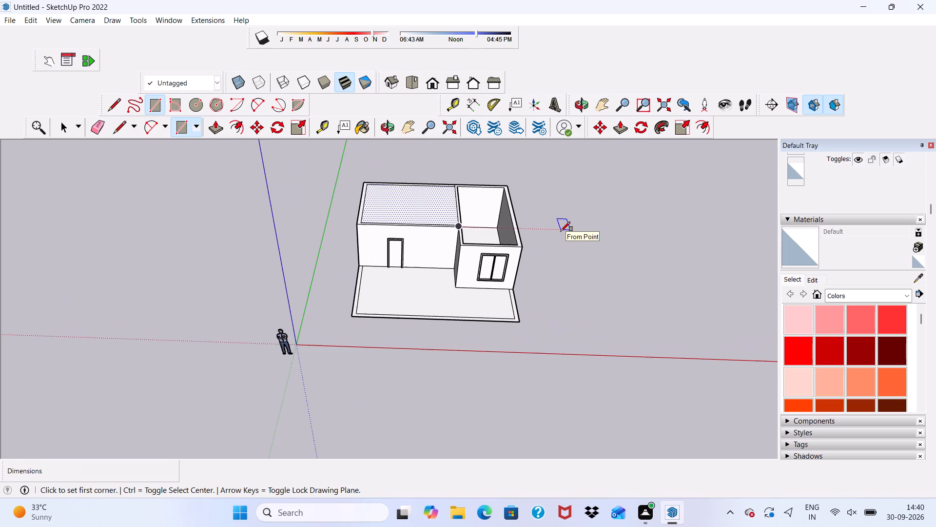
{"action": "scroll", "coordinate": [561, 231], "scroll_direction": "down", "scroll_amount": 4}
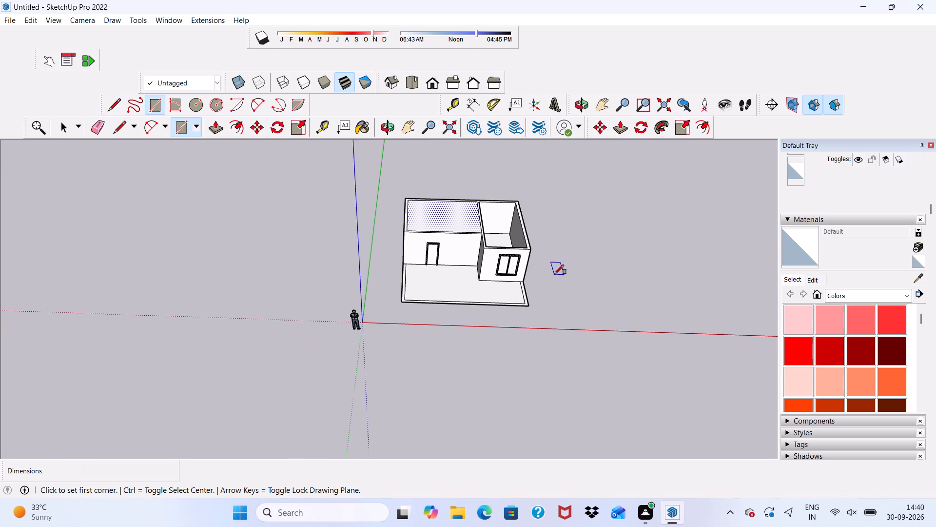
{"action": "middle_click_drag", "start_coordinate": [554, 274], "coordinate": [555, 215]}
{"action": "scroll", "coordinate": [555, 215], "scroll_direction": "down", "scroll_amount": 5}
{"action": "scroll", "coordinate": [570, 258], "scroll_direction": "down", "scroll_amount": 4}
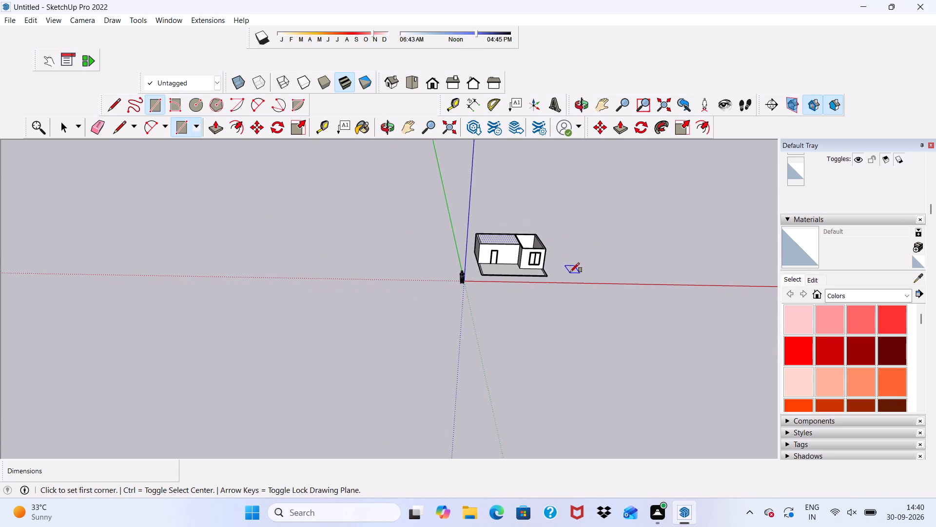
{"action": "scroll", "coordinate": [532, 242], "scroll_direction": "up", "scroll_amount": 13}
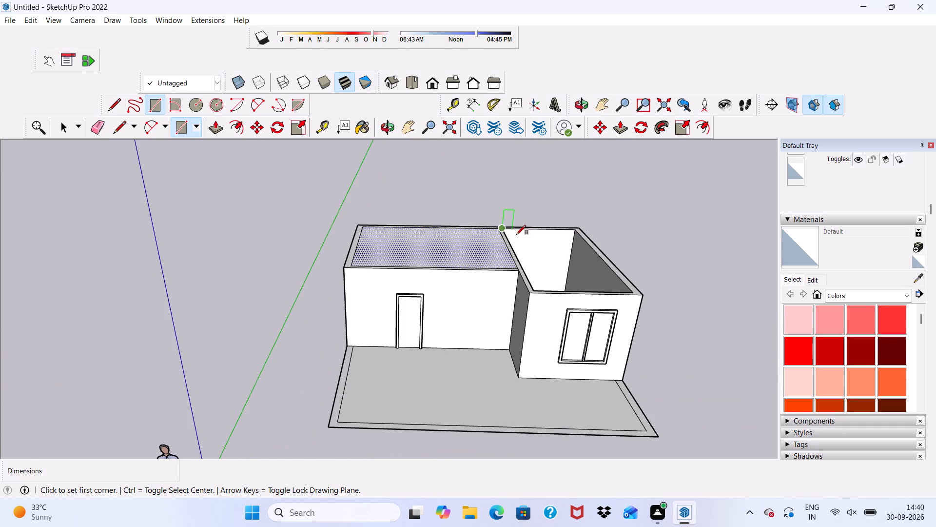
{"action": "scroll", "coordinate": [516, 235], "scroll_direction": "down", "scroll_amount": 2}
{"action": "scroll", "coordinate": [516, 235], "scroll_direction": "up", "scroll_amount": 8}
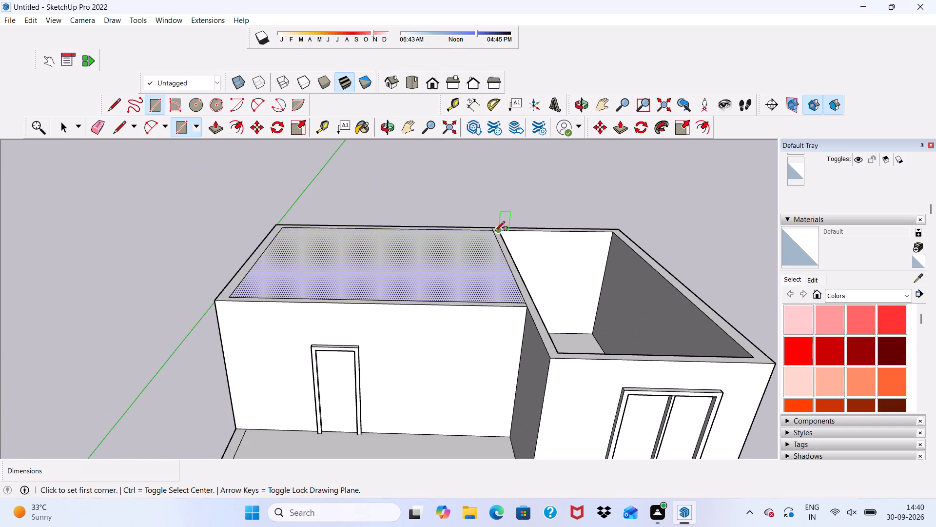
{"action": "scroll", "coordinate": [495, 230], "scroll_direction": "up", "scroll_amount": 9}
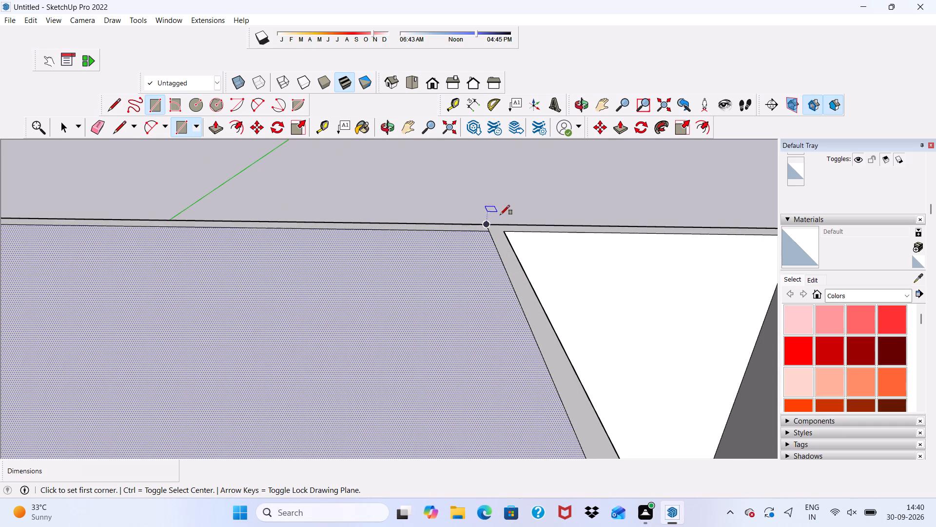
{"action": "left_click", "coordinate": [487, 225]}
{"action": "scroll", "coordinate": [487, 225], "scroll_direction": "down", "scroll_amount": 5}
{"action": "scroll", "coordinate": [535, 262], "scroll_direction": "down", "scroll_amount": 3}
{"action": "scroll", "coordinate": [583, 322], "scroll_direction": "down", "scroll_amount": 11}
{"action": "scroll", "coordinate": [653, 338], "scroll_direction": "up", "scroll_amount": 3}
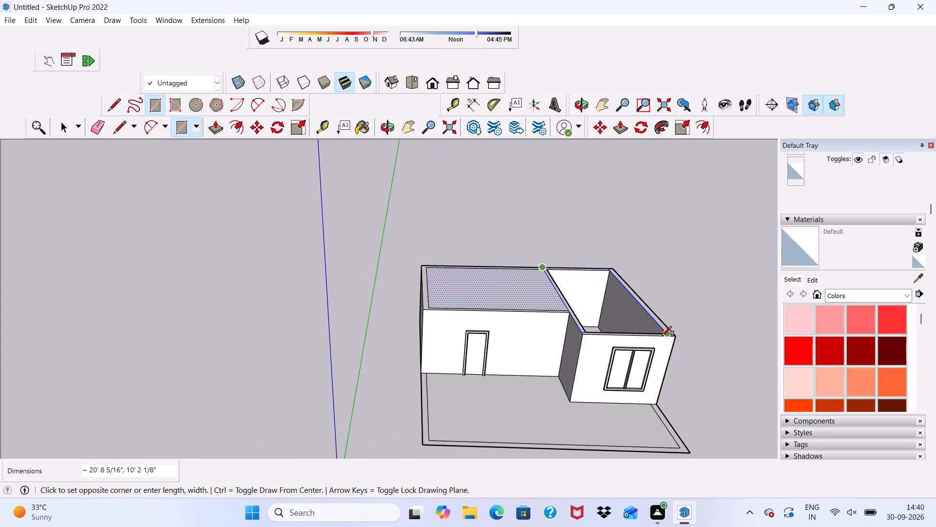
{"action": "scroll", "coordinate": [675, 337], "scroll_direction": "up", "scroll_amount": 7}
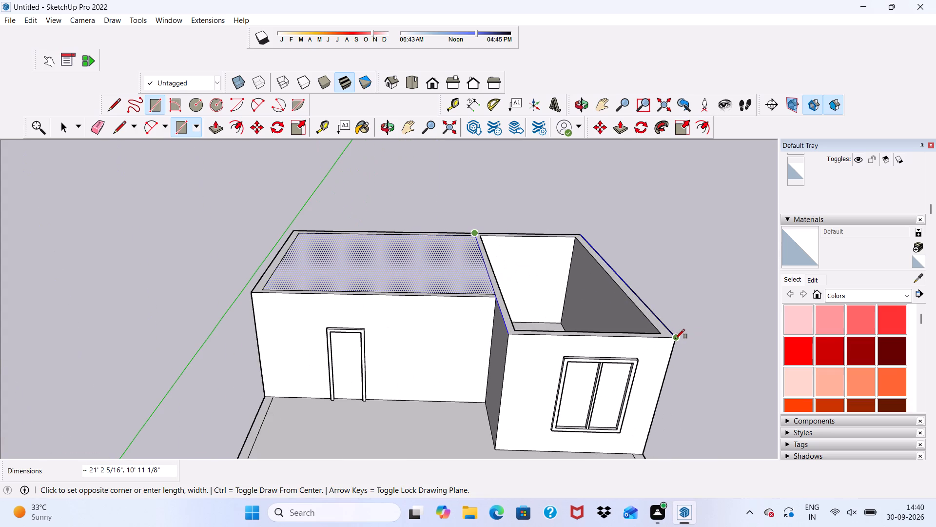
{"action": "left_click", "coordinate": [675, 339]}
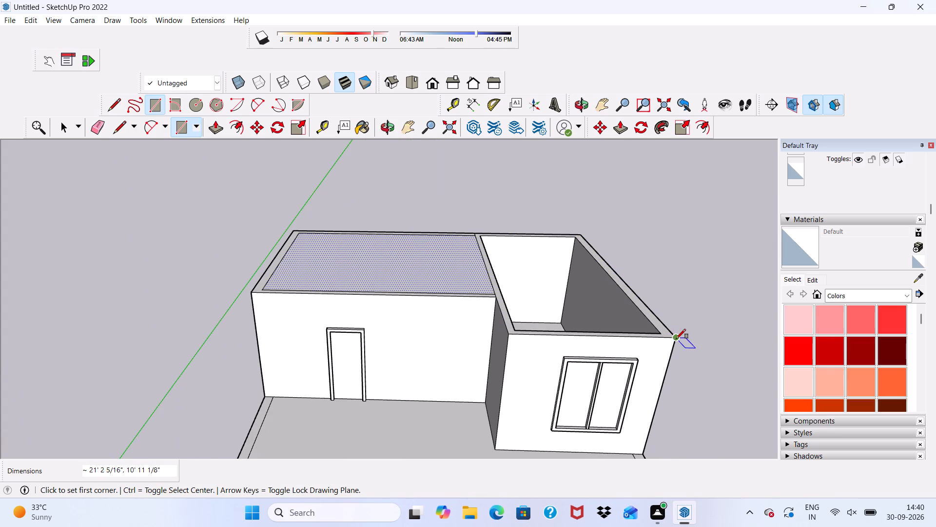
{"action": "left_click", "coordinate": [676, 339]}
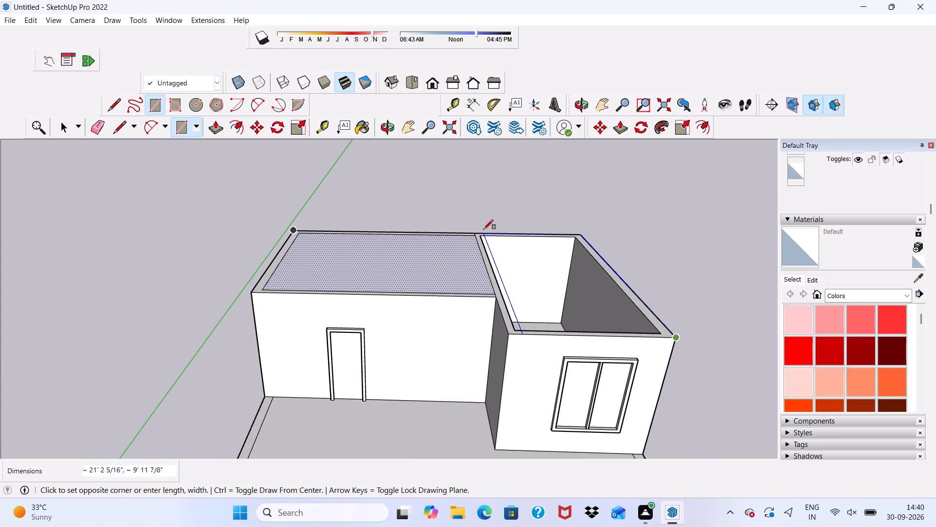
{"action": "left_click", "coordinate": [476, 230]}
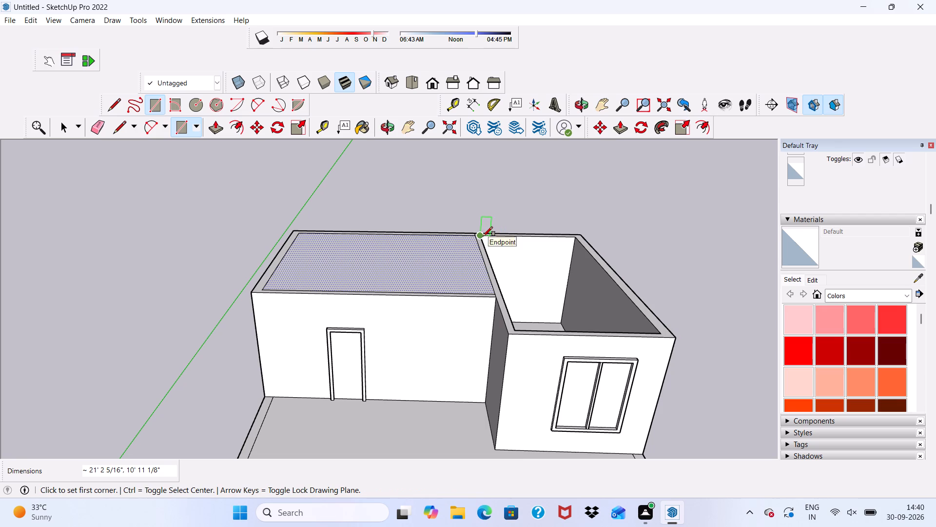
Draw a rectangle about 20' 5" by 7' 11" over the right-hand room, from its inner back corner beside the dividing wall to the front wall.
{"action": "left_click", "coordinate": [483, 236]}
{"action": "scroll", "coordinate": [538, 279], "scroll_direction": "down", "scroll_amount": 1}
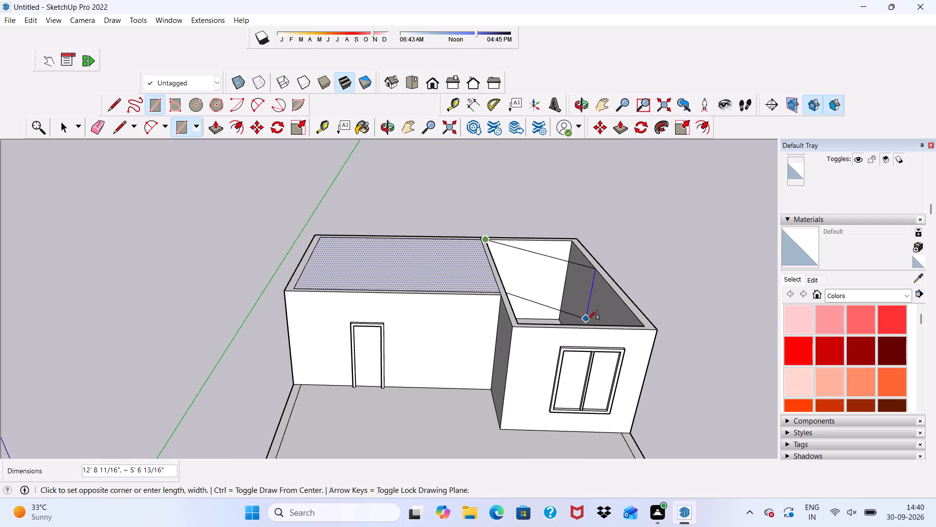
{"action": "left_click", "coordinate": [624, 327]}
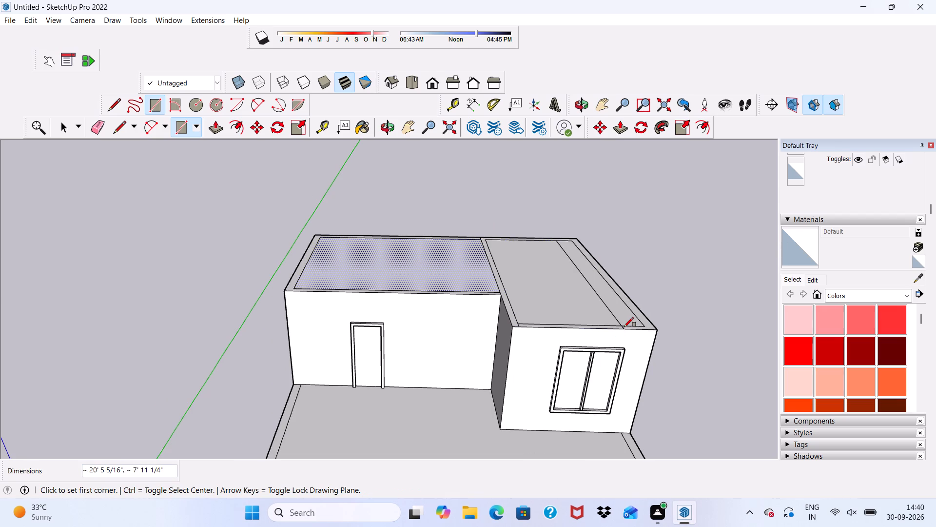
{"action": "scroll", "coordinate": [642, 293], "scroll_direction": "down", "scroll_amount": 4}
{"action": "scroll", "coordinate": [673, 292], "scroll_direction": "up", "scroll_amount": 3}
{"action": "key", "text": "space"}
Delete the extra line dividing the top face of the right-hand room lengthwise.
{"action": "middle_click_drag", "start_coordinate": [663, 281], "coordinate": [618, 330]}
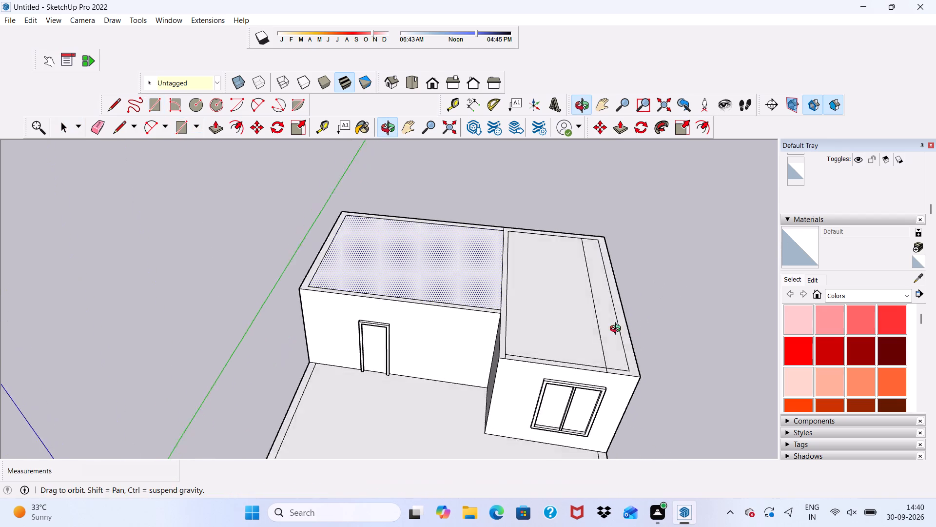
{"action": "middle_click_drag", "start_coordinate": [618, 330], "coordinate": [565, 327]}
{"action": "middle_click", "coordinate": [559, 327]}
{"action": "scroll", "coordinate": [549, 328], "scroll_direction": "up", "scroll_amount": 1}
{"action": "left_click", "coordinate": [596, 350]}
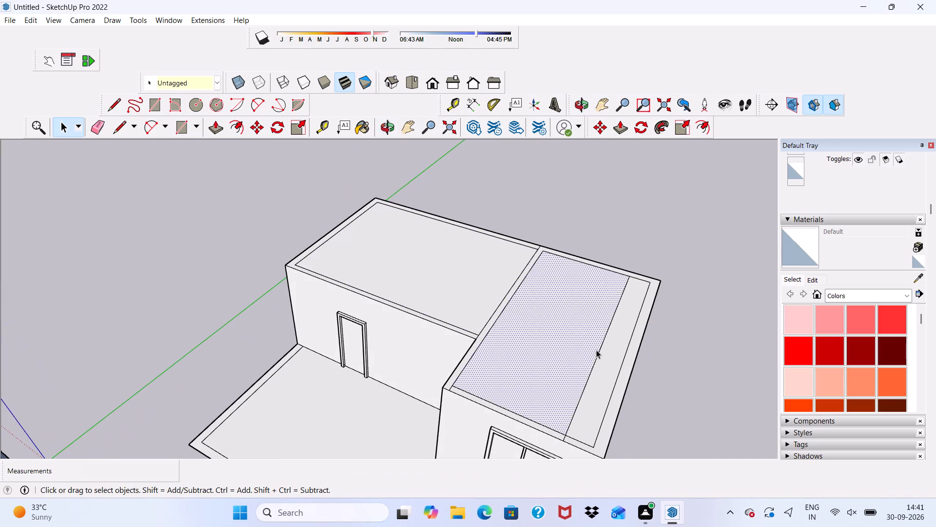
{"action": "left_click", "coordinate": [596, 350]}
{"action": "left_click", "coordinate": [596, 353]}
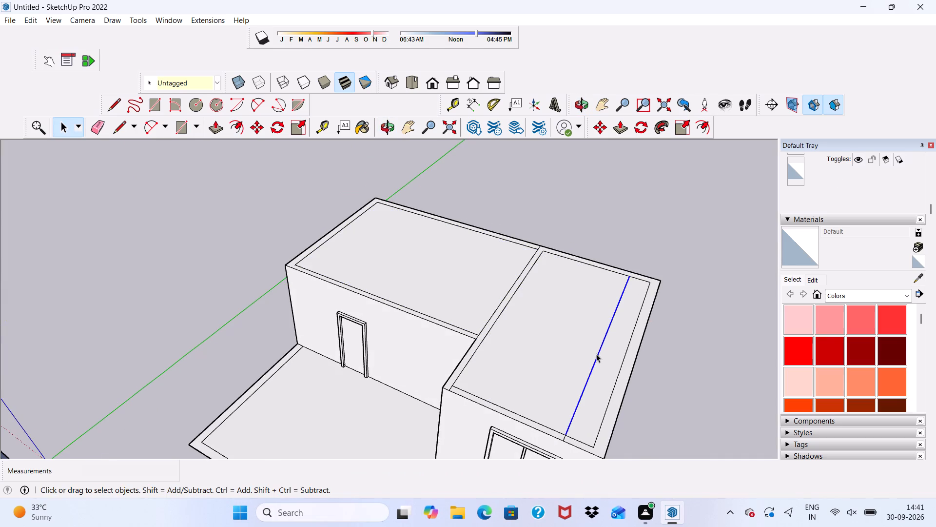
{"action": "key", "text": "Delete"}
Push/Pull the top face over the left-hand room upward 3" to form a roof slab.
{"action": "scroll", "coordinate": [595, 354], "scroll_direction": "down", "scroll_amount": 3}
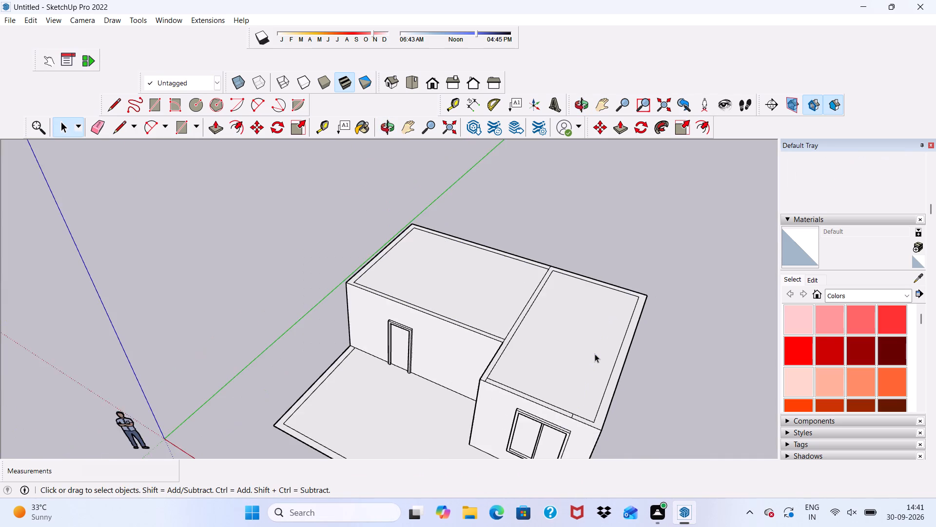
{"action": "scroll", "coordinate": [595, 354], "scroll_direction": "down", "scroll_amount": 6}
{"action": "middle_click_drag", "start_coordinate": [595, 352], "coordinate": [597, 324]}
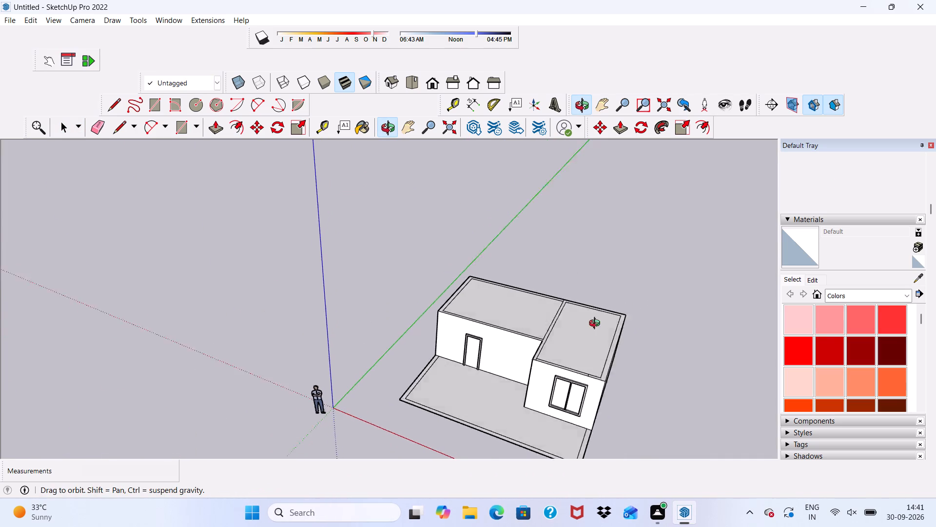
{"action": "middle_click_drag", "start_coordinate": [597, 324], "coordinate": [566, 332]}
{"action": "scroll", "coordinate": [537, 335], "scroll_direction": "up", "scroll_amount": 5}
{"action": "left_click", "coordinate": [506, 318]}
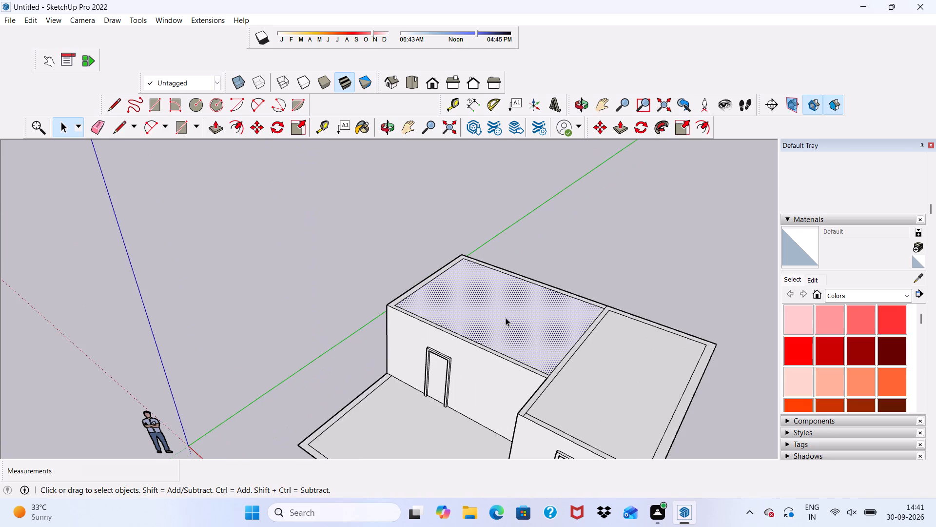
{"action": "left_click", "coordinate": [221, 128]}
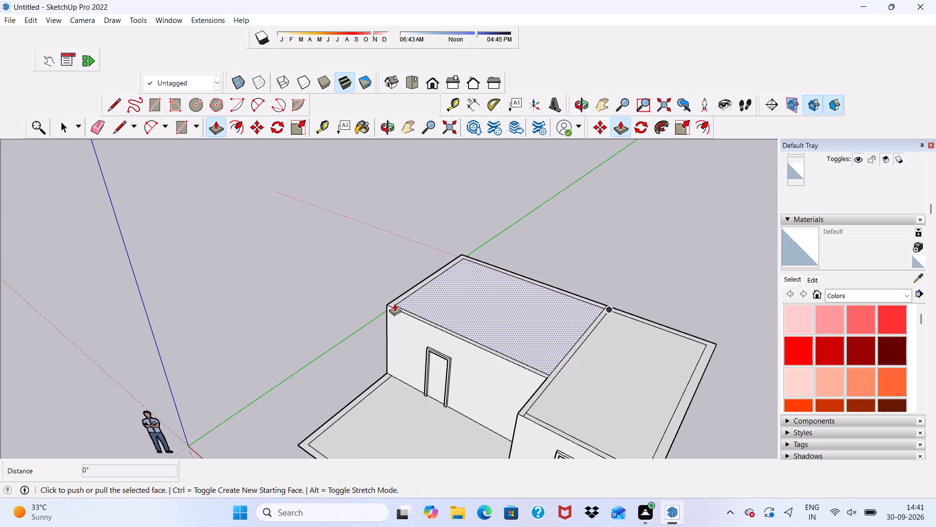
{"action": "left_click", "coordinate": [512, 317]}
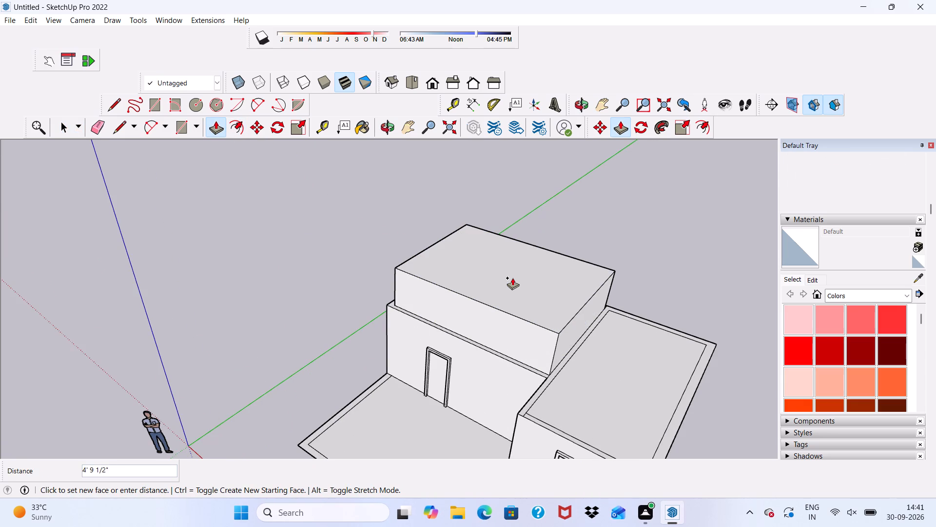
{"action": "key", "text": "3"}
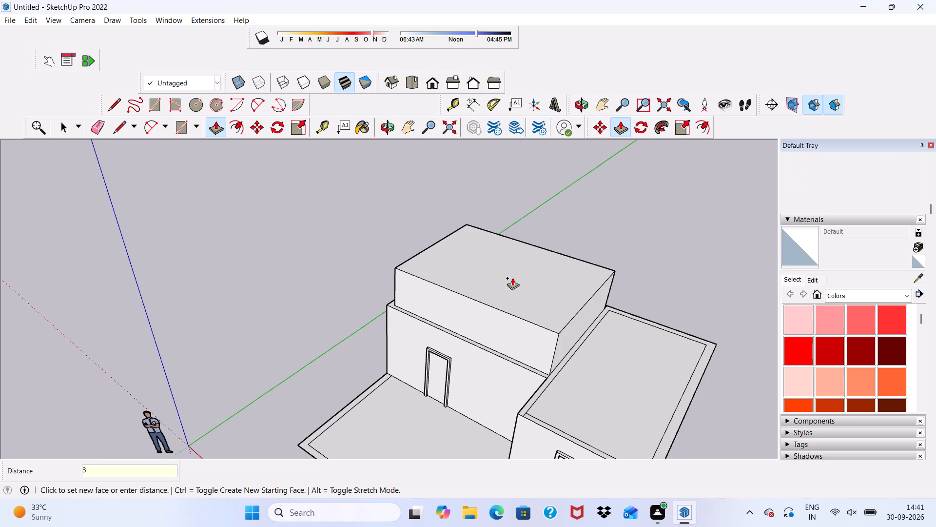
{"action": "key", "text": "shift+quotedbl"}
{"action": "key", "text": "Return"}
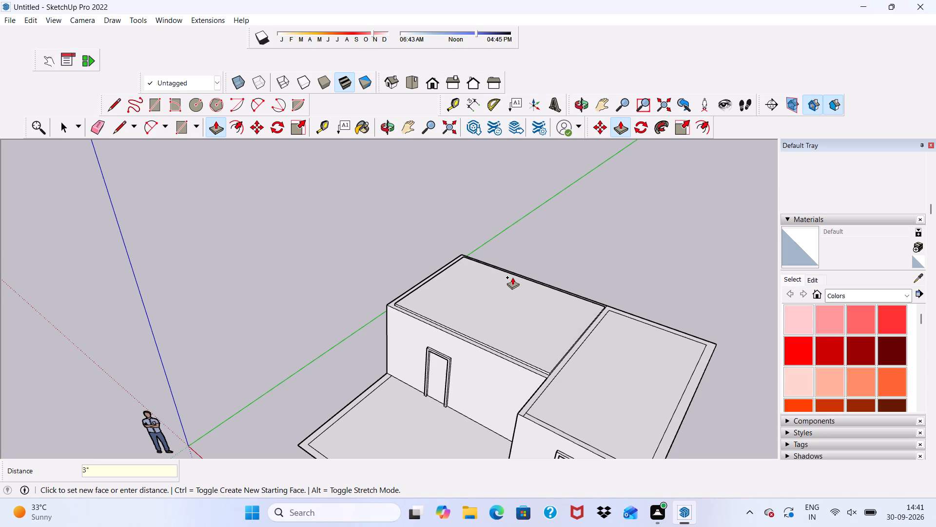
Extend the roof slab's front side face 6" outward over the door wall, up to the wall's outer face.
{"action": "scroll", "coordinate": [474, 337], "scroll_direction": "up", "scroll_amount": 19}
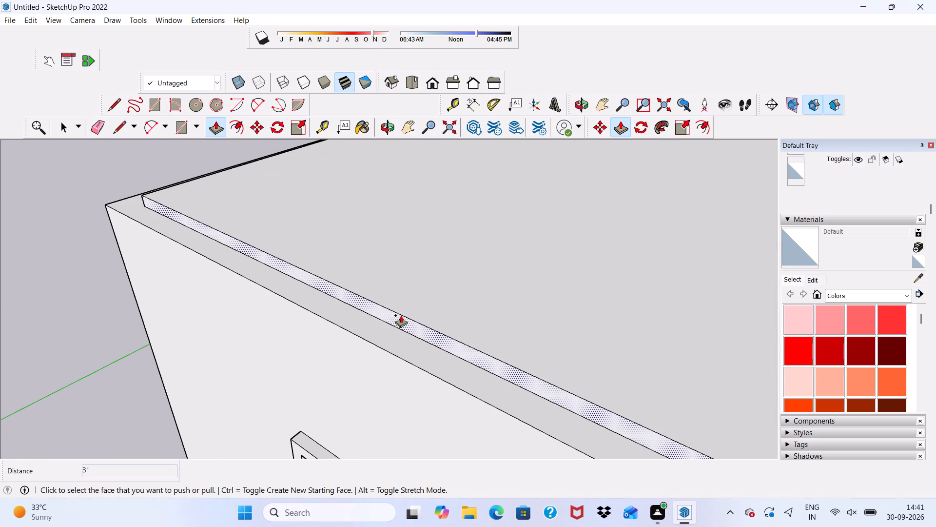
{"action": "left_click", "coordinate": [400, 321]}
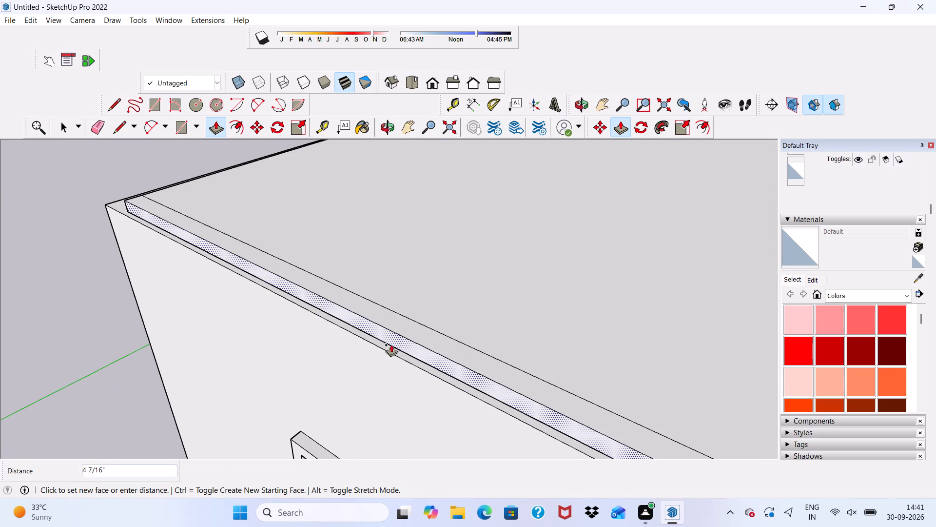
{"action": "left_click", "coordinate": [390, 350]}
Extend the roof slab's left side face about 9" outward to the outer edge of the left wall.
{"action": "scroll", "coordinate": [383, 346], "scroll_direction": "down", "scroll_amount": 14}
{"action": "middle_click_drag", "start_coordinate": [377, 319], "coordinate": [387, 324]}
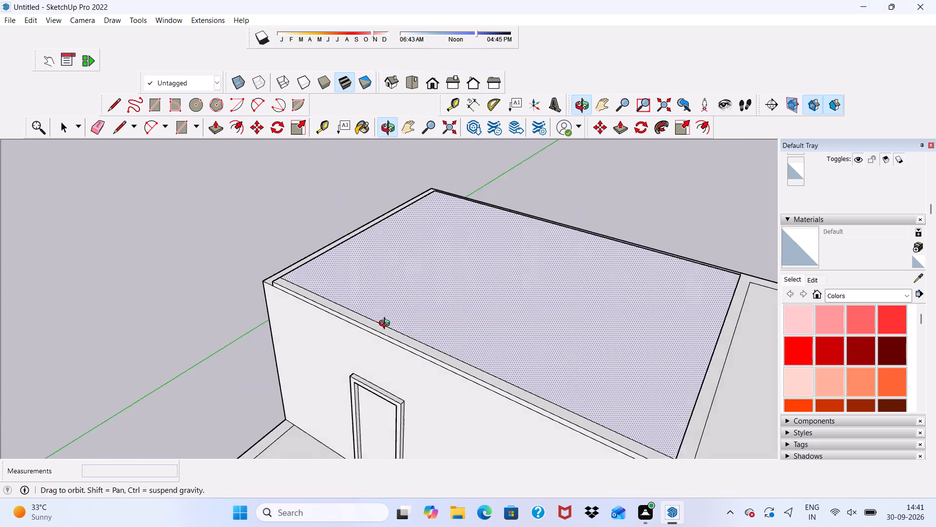
{"action": "middle_click_drag", "start_coordinate": [387, 324], "coordinate": [633, 306]}
{"action": "scroll", "coordinate": [391, 274], "scroll_direction": "up", "scroll_amount": 10}
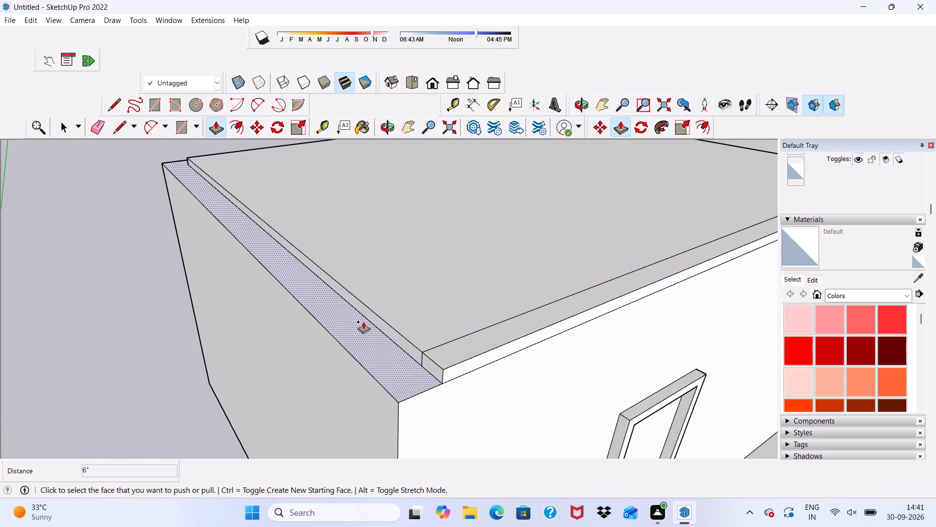
{"action": "left_click", "coordinate": [372, 312]}
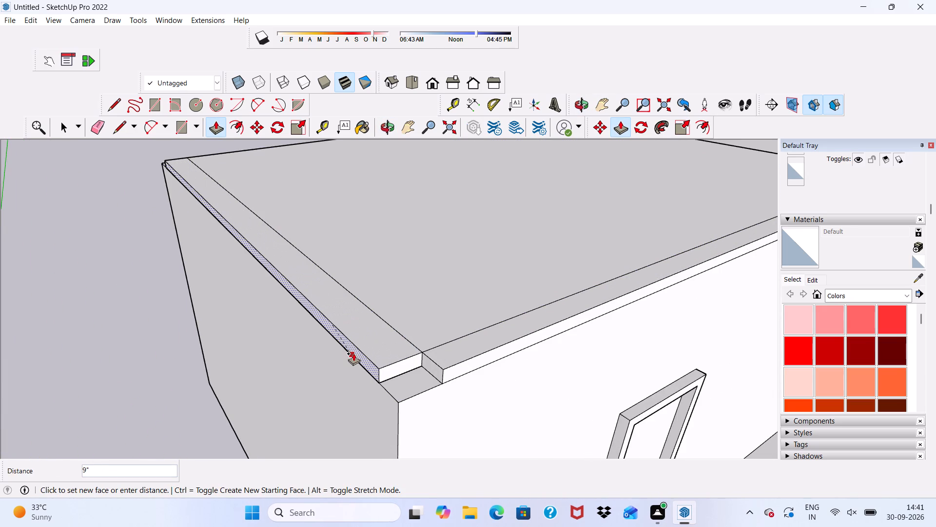
{"action": "left_click", "coordinate": [352, 354]}
Extend the end of the slab's front strip 9" to fill the notch at the front-left corner.
{"action": "scroll", "coordinate": [357, 337], "scroll_direction": "down", "scroll_amount": 6}
{"action": "middle_click_drag", "start_coordinate": [358, 336], "coordinate": [333, 322]}
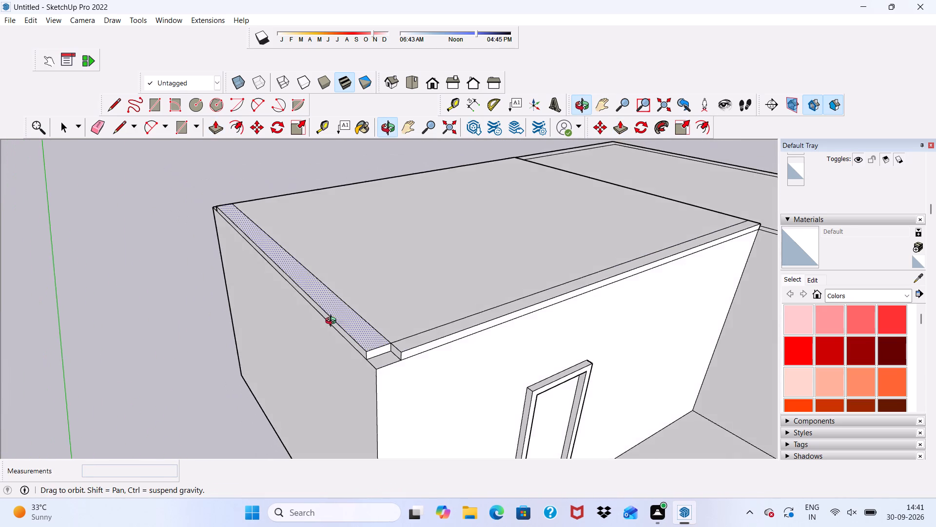
{"action": "middle_click_drag", "start_coordinate": [333, 322], "coordinate": [308, 319]}
{"action": "scroll", "coordinate": [314, 340], "scroll_direction": "up", "scroll_amount": 17}
{"action": "left_click", "coordinate": [389, 334]}
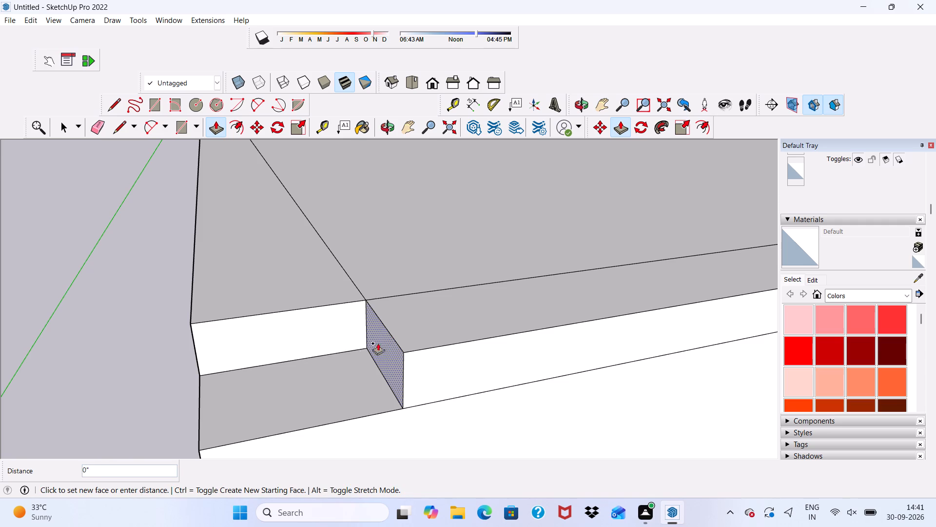
{"action": "scroll", "coordinate": [338, 355], "scroll_direction": "down", "scroll_amount": 16}
{"action": "middle_click_drag", "start_coordinate": [349, 333], "coordinate": [351, 333]}
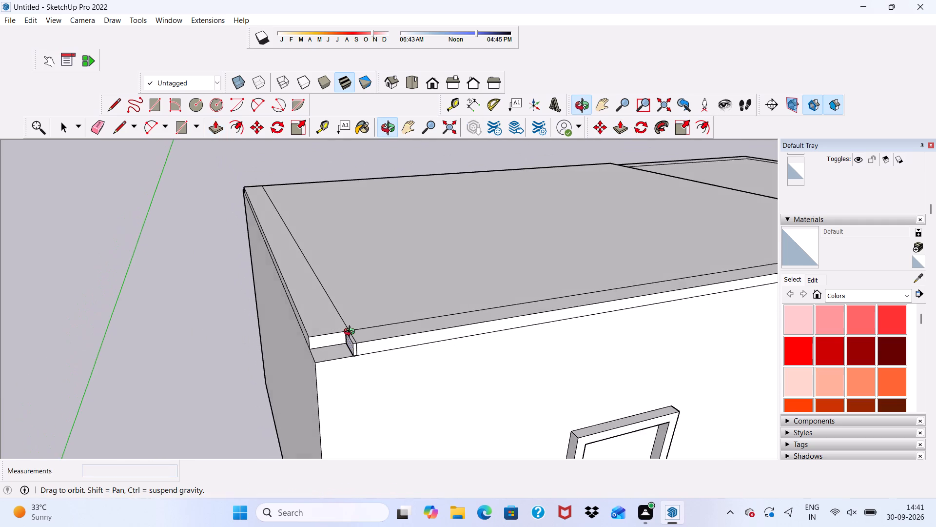
{"action": "middle_click_drag", "start_coordinate": [351, 333], "coordinate": [452, 333]}
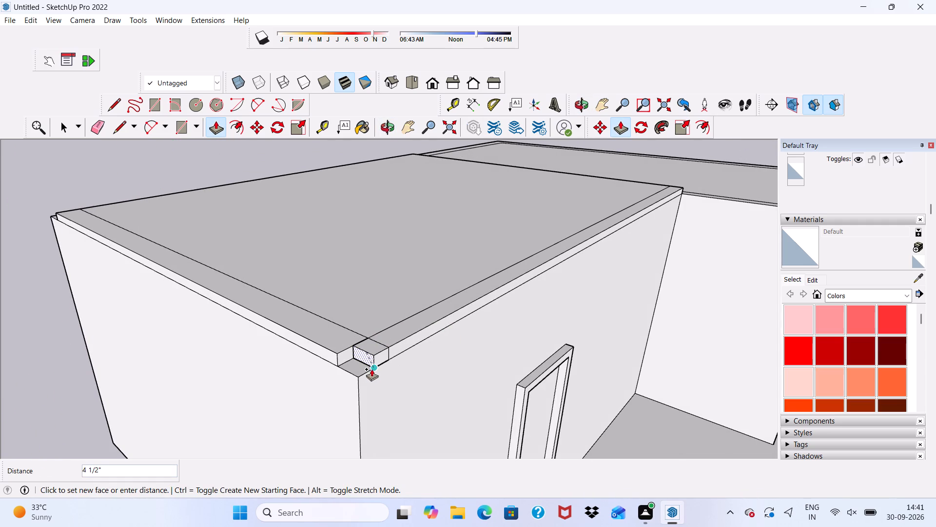
{"action": "scroll", "coordinate": [368, 366], "scroll_direction": "up", "scroll_amount": 4}
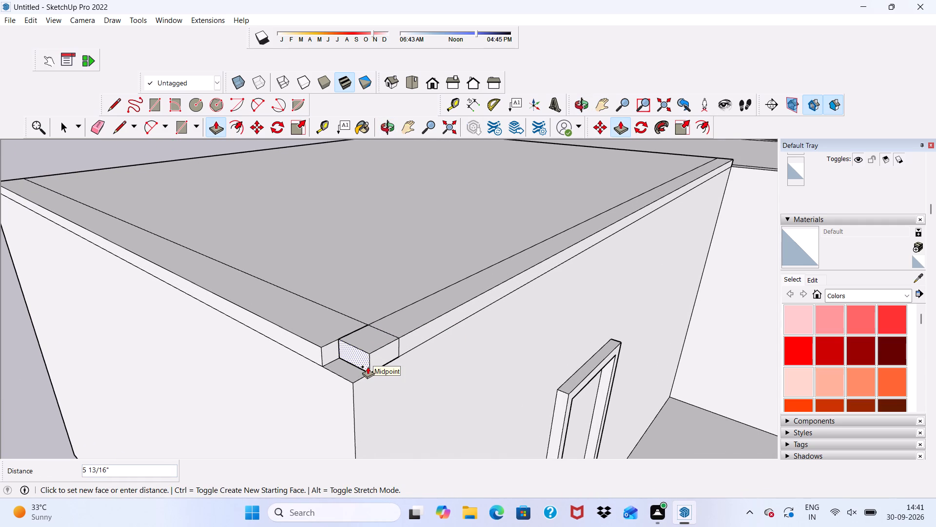
{"action": "left_click", "coordinate": [335, 372]}
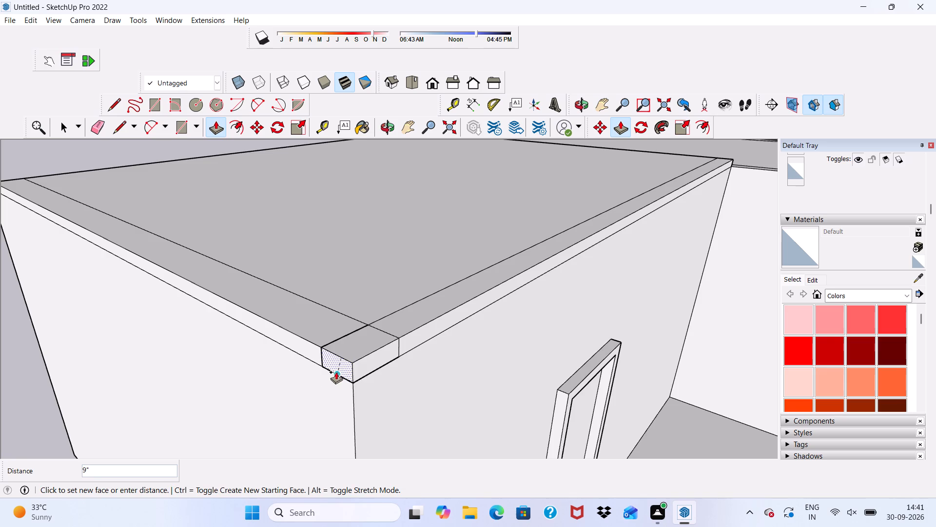
Pull the slab's front edge above the door wall outward about 1' 2 7/8" as a roof overhang.
{"action": "scroll", "coordinate": [450, 304], "scroll_direction": "down", "scroll_amount": 5}
{"action": "middle_click_drag", "start_coordinate": [471, 329], "coordinate": [402, 285]}
{"action": "scroll", "coordinate": [466, 267], "scroll_direction": "up", "scroll_amount": 9}
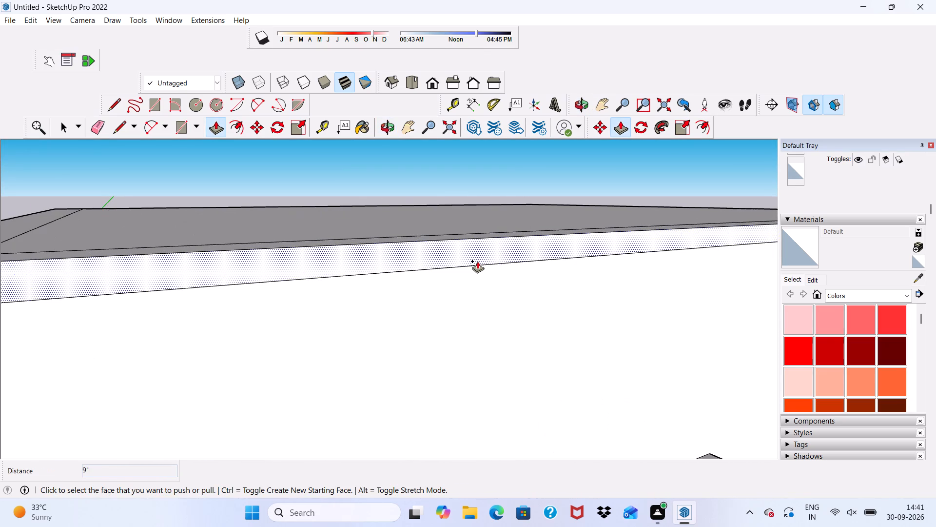
{"action": "left_click", "coordinate": [477, 254]}
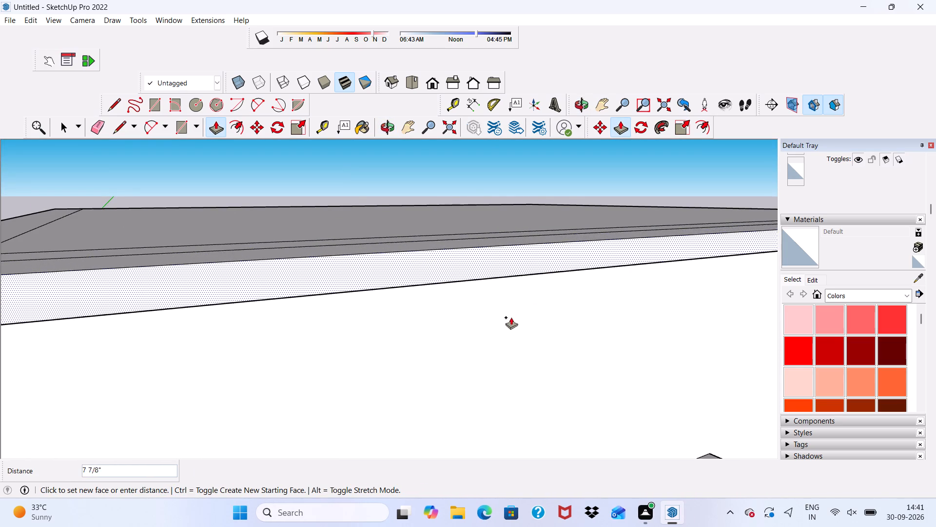
{"action": "scroll", "coordinate": [501, 309], "scroll_direction": "down", "scroll_amount": 1}
{"action": "left_click", "coordinate": [546, 354]}
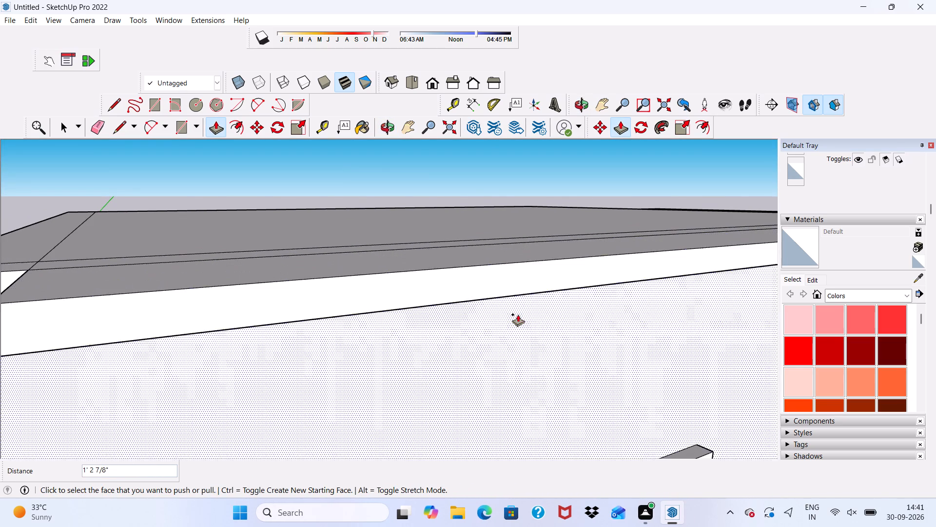
Extend the left end of the front overhang 9" beyond its current end toward the outer left side.
{"action": "scroll", "coordinate": [478, 252], "scroll_direction": "down", "scroll_amount": 8}
{"action": "middle_click_drag", "start_coordinate": [559, 234], "coordinate": [453, 175]}
{"action": "scroll", "coordinate": [448, 176], "scroll_direction": "up", "scroll_amount": 1}
{"action": "scroll", "coordinate": [448, 176], "scroll_direction": "down", "scroll_amount": 7}
{"action": "middle_click_drag", "start_coordinate": [488, 207], "coordinate": [490, 208]}
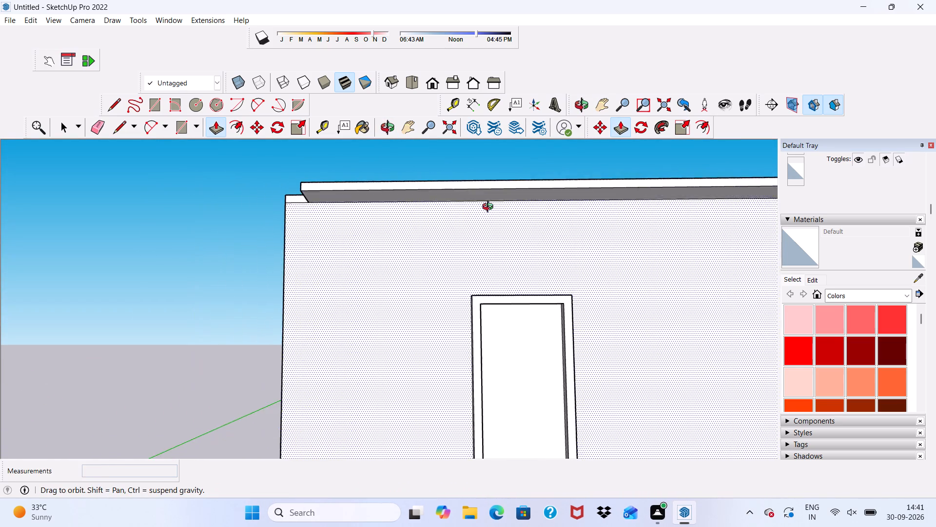
{"action": "middle_click_drag", "start_coordinate": [490, 208], "coordinate": [593, 256]}
{"action": "scroll", "coordinate": [396, 239], "scroll_direction": "up", "scroll_amount": 10}
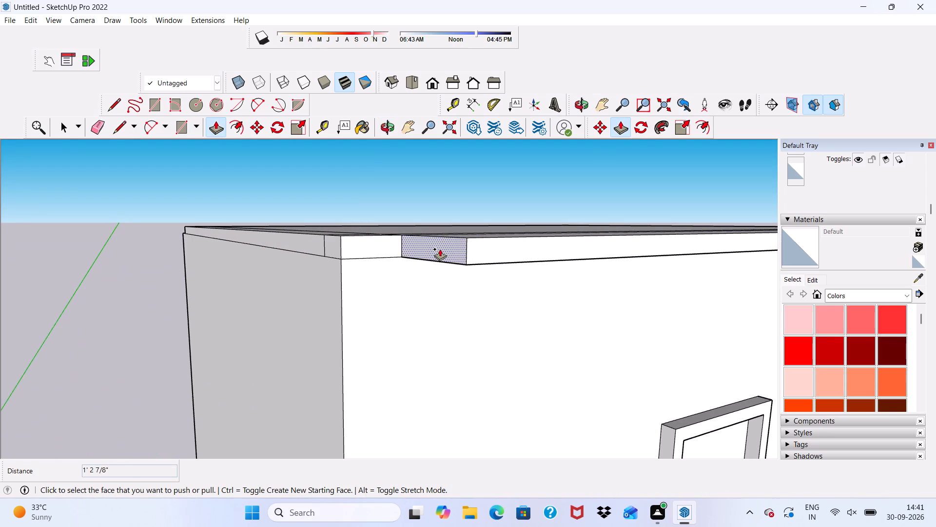
{"action": "left_click", "coordinate": [440, 248]}
{"action": "key", "text": "ctrl+z"}
{"action": "scroll", "coordinate": [421, 238], "scroll_direction": "up", "scroll_amount": 2}
{"action": "scroll", "coordinate": [421, 237], "scroll_direction": "down", "scroll_amount": 2}
{"action": "middle_click_drag", "start_coordinate": [422, 237], "coordinate": [512, 288]}
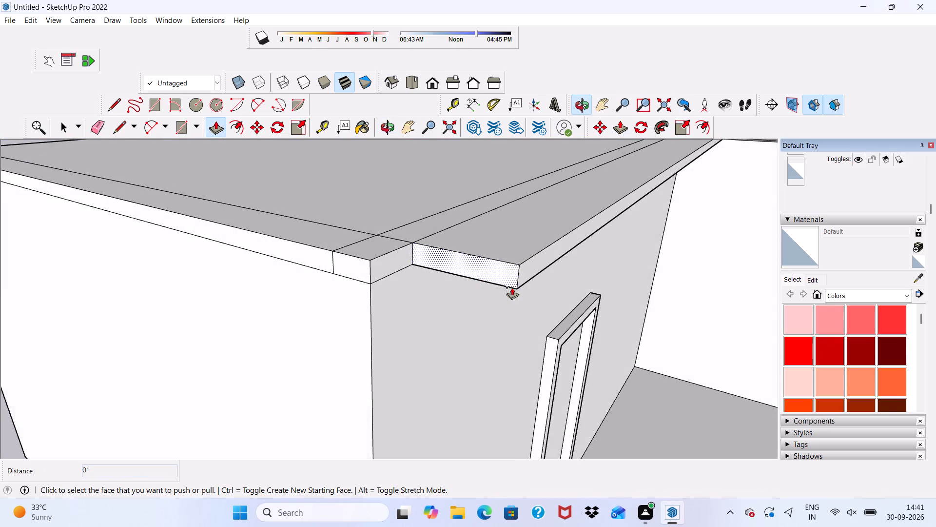
{"action": "scroll", "coordinate": [511, 286], "scroll_direction": "up", "scroll_amount": 3}
{"action": "left_click", "coordinate": [487, 270]}
{"action": "scroll", "coordinate": [395, 268], "scroll_direction": "down", "scroll_amount": 5}
{"action": "middle_click_drag", "start_coordinate": [395, 268], "coordinate": [399, 268]}
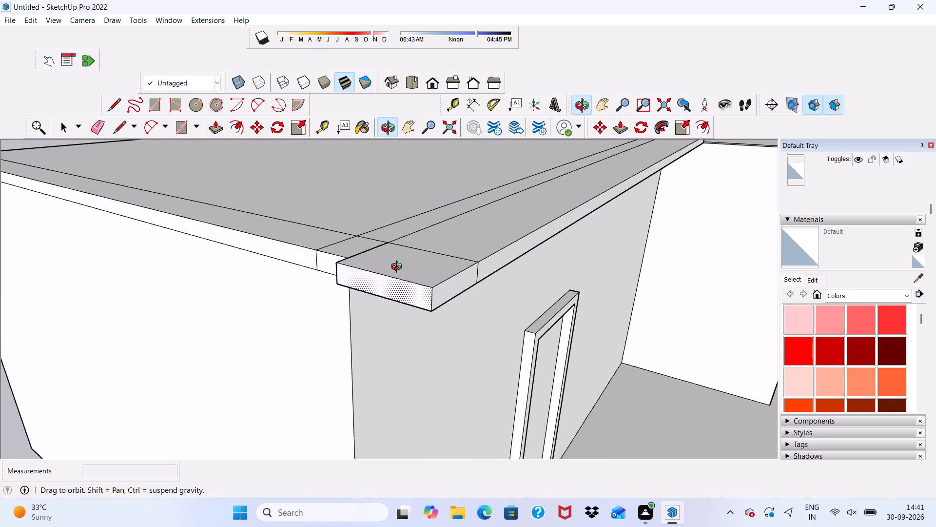
{"action": "middle_click_drag", "start_coordinate": [399, 268], "coordinate": [500, 268]}
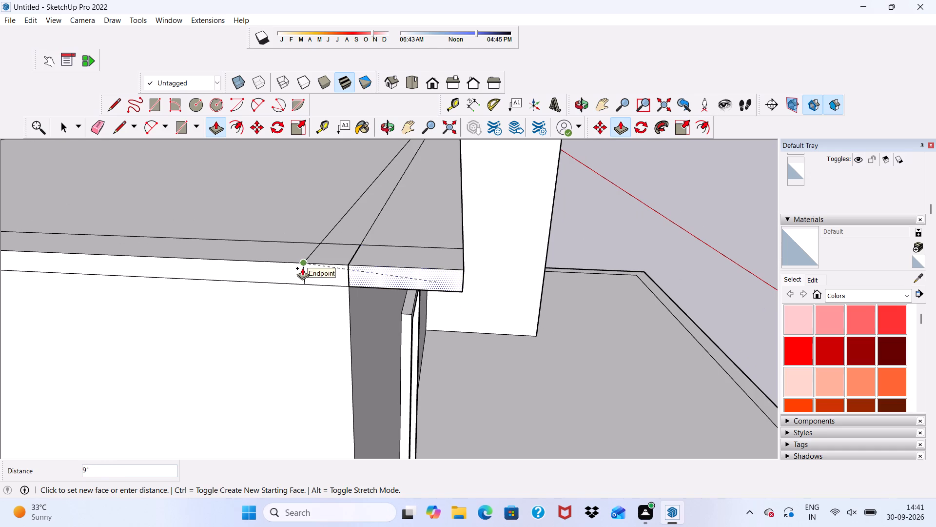
{"action": "left_click", "coordinate": [302, 268]}
Extend the right end of the front overhang 6" across the top of the dividing wall.
{"action": "scroll", "coordinate": [312, 253], "scroll_direction": "down", "scroll_amount": 7}
{"action": "middle_click_drag", "start_coordinate": [390, 264], "coordinate": [61, 302]}
{"action": "scroll", "coordinate": [59, 300], "scroll_direction": "down", "scroll_amount": 3}
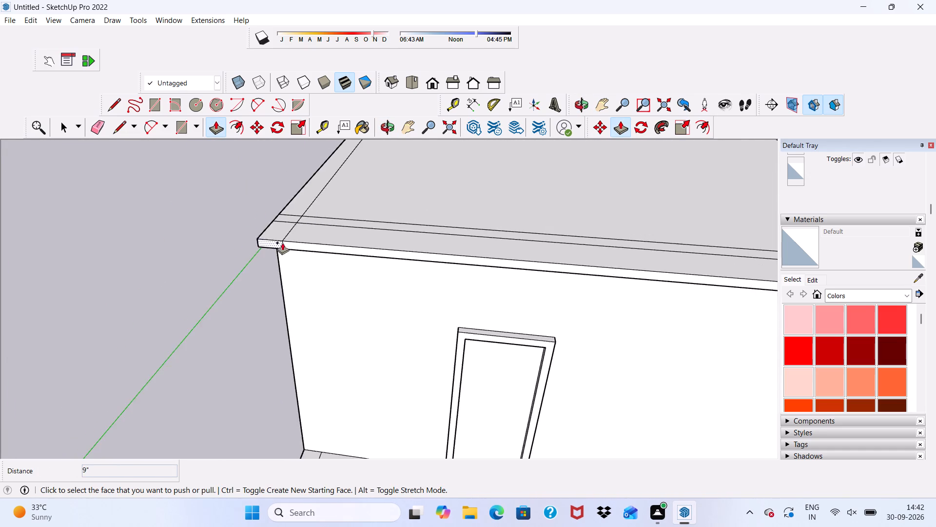
{"action": "scroll", "coordinate": [282, 243], "scroll_direction": "down", "scroll_amount": 9}
{"action": "scroll", "coordinate": [644, 284], "scroll_direction": "up", "scroll_amount": 2}
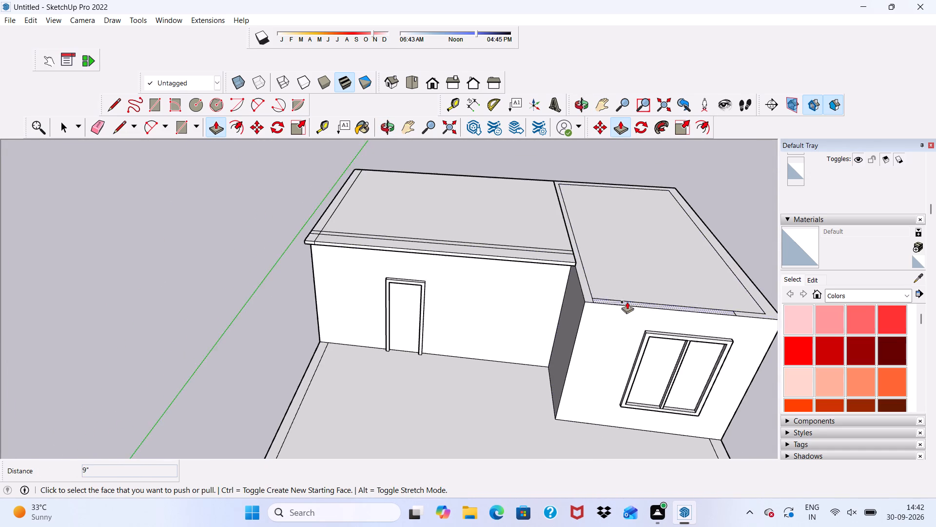
{"action": "scroll", "coordinate": [627, 302], "scroll_direction": "up", "scroll_amount": 2}
{"action": "scroll", "coordinate": [571, 276], "scroll_direction": "up", "scroll_amount": 1}
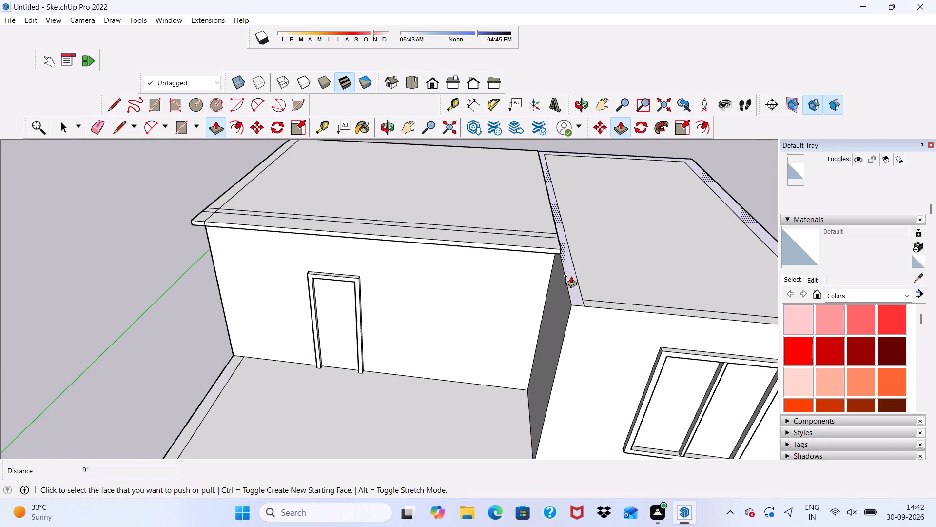
{"action": "scroll", "coordinate": [571, 276], "scroll_direction": "up", "scroll_amount": 7}
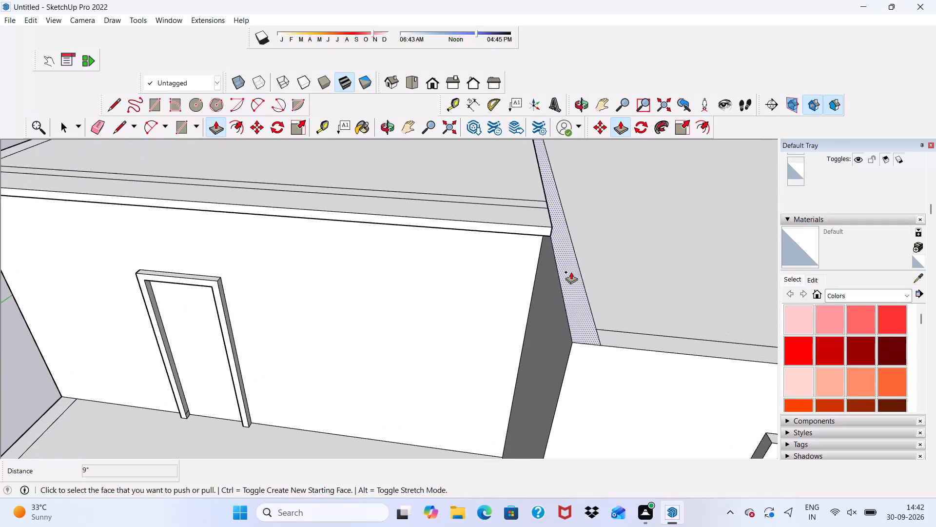
{"action": "scroll", "coordinate": [567, 254], "scroll_direction": "down", "scroll_amount": 1}
{"action": "middle_click_drag", "start_coordinate": [567, 253], "coordinate": [446, 225]}
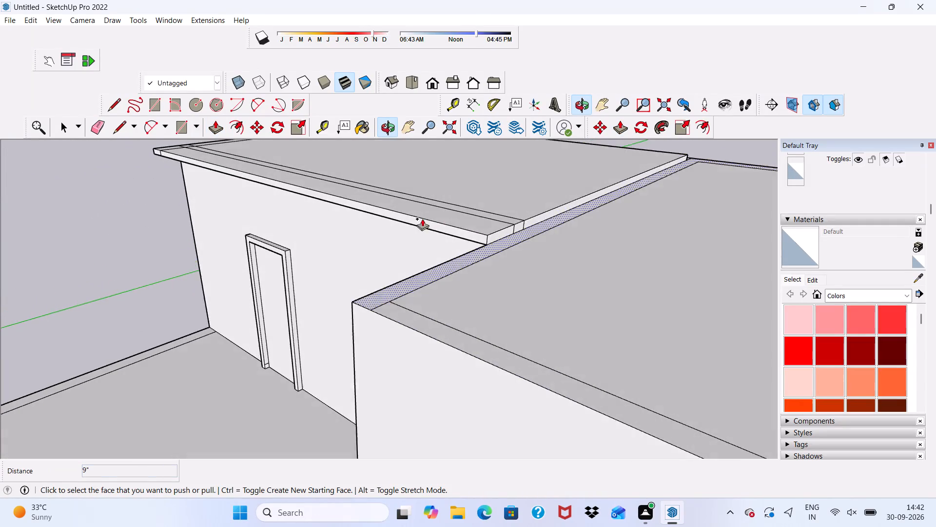
{"action": "scroll", "coordinate": [500, 218], "scroll_direction": "up", "scroll_amount": 5}
{"action": "left_click", "coordinate": [502, 242]}
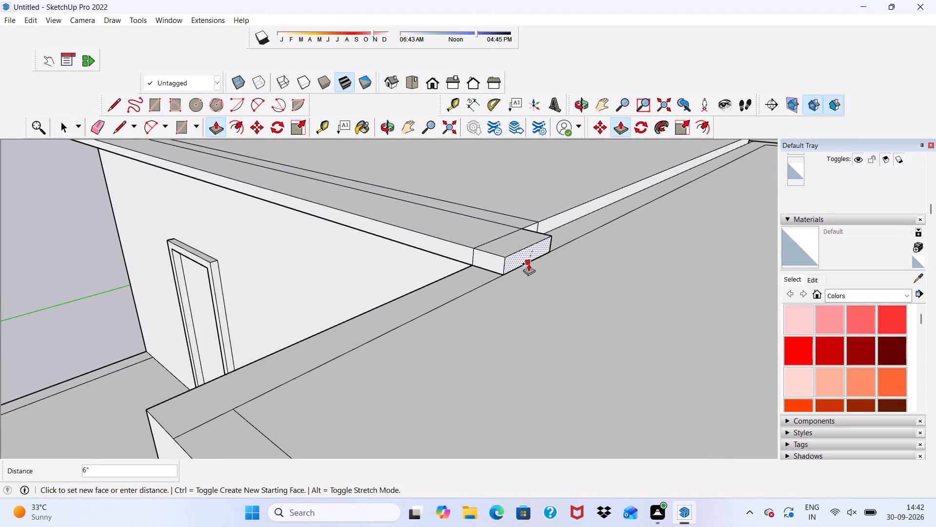
{"action": "left_click", "coordinate": [528, 263]}
Extend the slab block above the dividing wall forward about 4' 5 15/16" to the wall's front end.
{"action": "scroll", "coordinate": [477, 269], "scroll_direction": "up", "scroll_amount": 1}
{"action": "left_click", "coordinate": [488, 261]}
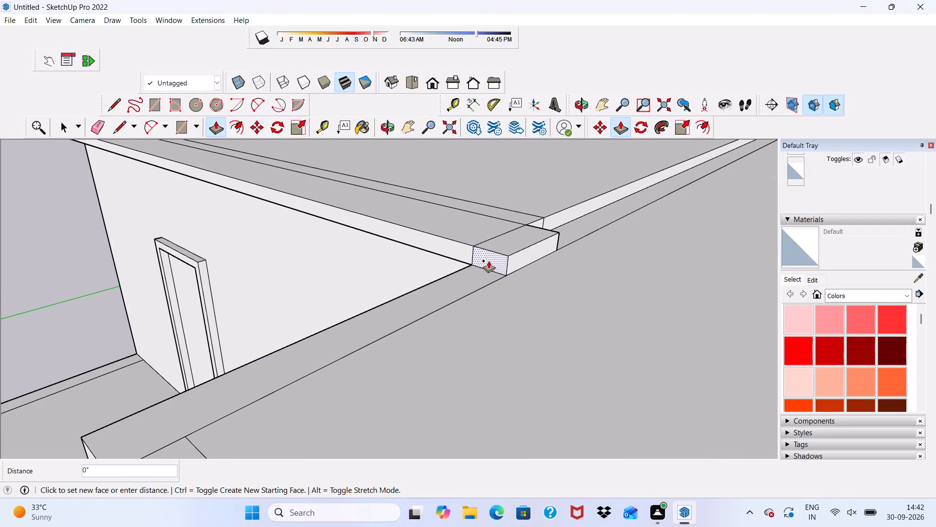
{"action": "scroll", "coordinate": [374, 303], "scroll_direction": "down", "scroll_amount": 3}
{"action": "scroll", "coordinate": [373, 303], "scroll_direction": "up", "scroll_amount": 1}
{"action": "scroll", "coordinate": [373, 303], "scroll_direction": "down", "scroll_amount": 1}
{"action": "scroll", "coordinate": [371, 297], "scroll_direction": "up", "scroll_amount": 1}
{"action": "scroll", "coordinate": [371, 297], "scroll_direction": "down", "scroll_amount": 5}
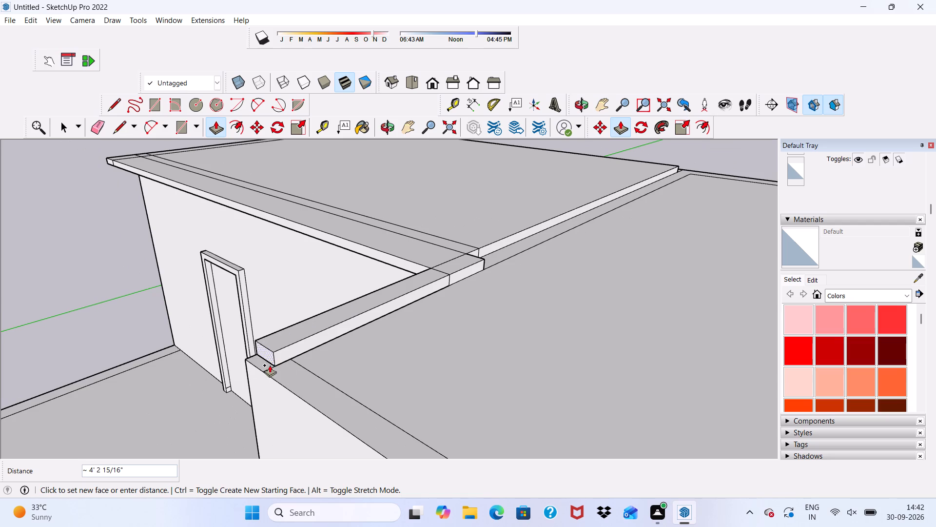
{"action": "left_click", "coordinate": [265, 371]}
Pull the side face of the dividing-wall strip about 10' 5 1/8" across the window room to its outer side wall.
{"action": "scroll", "coordinate": [293, 344], "scroll_direction": "down", "scroll_amount": 5}
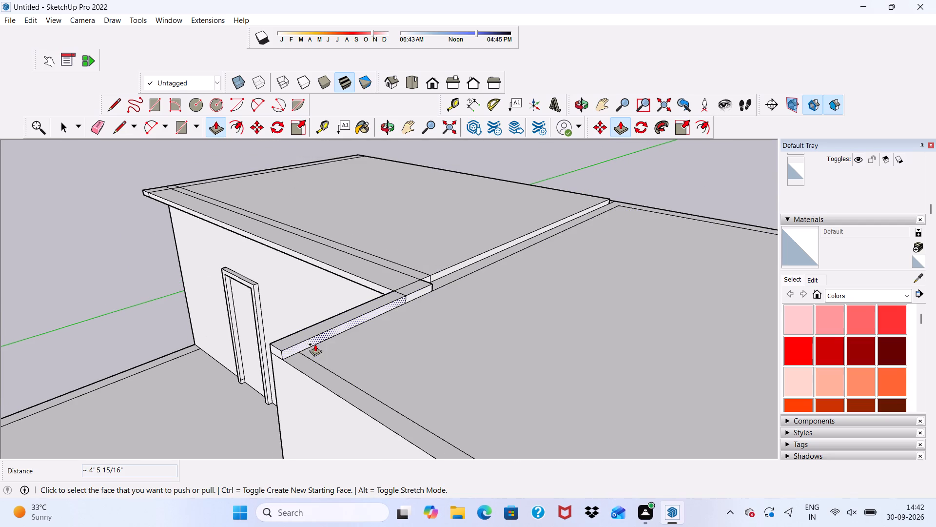
{"action": "left_click", "coordinate": [310, 341]}
{"action": "scroll", "coordinate": [375, 350], "scroll_direction": "down", "scroll_amount": 8}
{"action": "scroll", "coordinate": [392, 322], "scroll_direction": "up", "scroll_amount": 1}
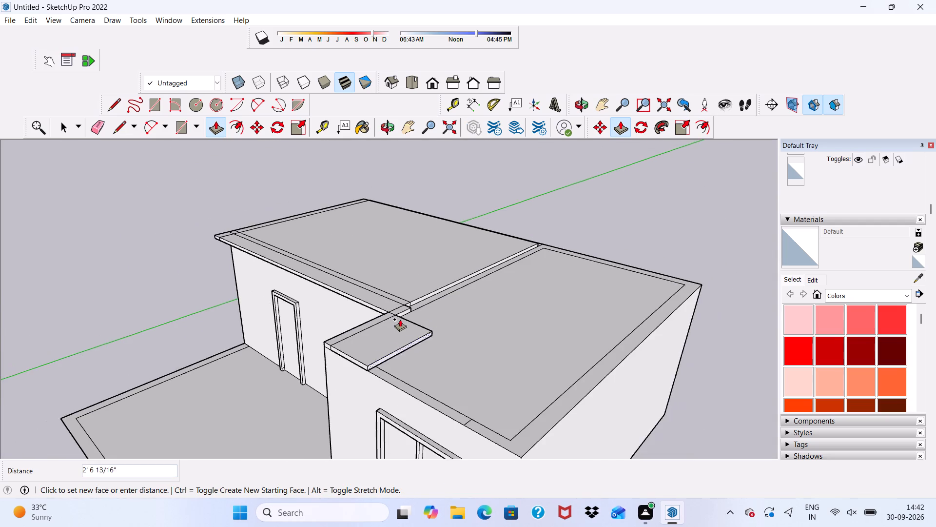
{"action": "scroll", "coordinate": [403, 315], "scroll_direction": "down", "scroll_amount": 4}
{"action": "scroll", "coordinate": [512, 345], "scroll_direction": "down", "scroll_amount": 4}
{"action": "middle_click_drag", "start_coordinate": [512, 345], "coordinate": [540, 315]}
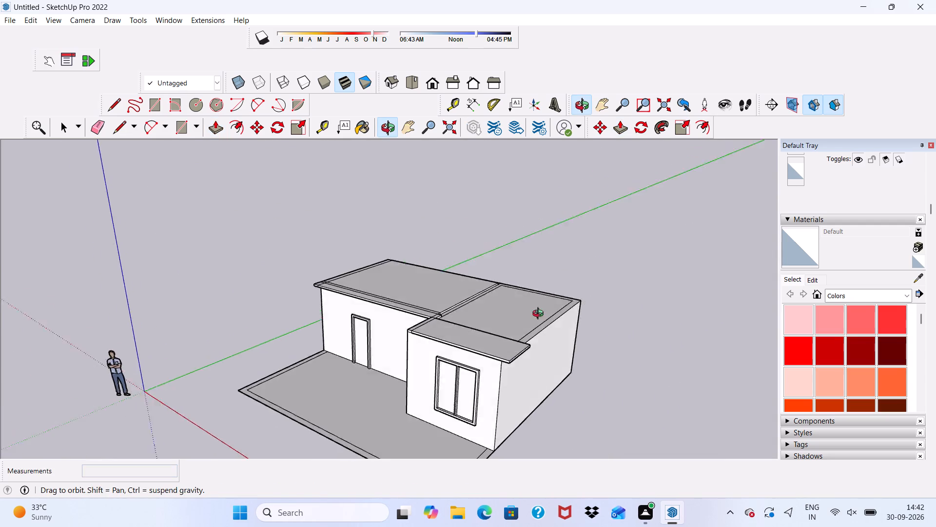
{"action": "middle_click_drag", "start_coordinate": [540, 315], "coordinate": [574, 261]}
{"action": "left_click", "coordinate": [526, 330]}
Pull the rear face of the window-room slab back about 16' 8 3/8" to the outer rear edge of the walls.
{"action": "middle_click_drag", "start_coordinate": [563, 293], "coordinate": [496, 320]}
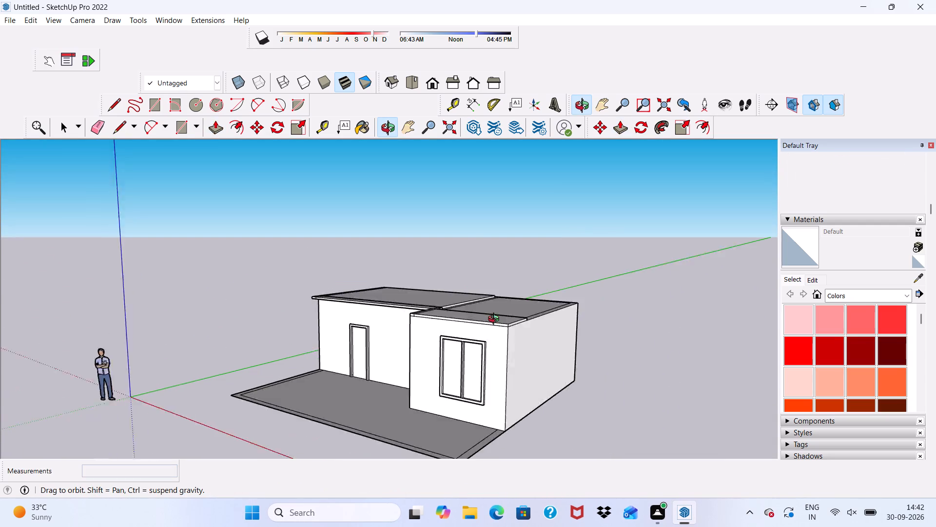
{"action": "middle_click_drag", "start_coordinate": [496, 320], "coordinate": [188, 327]}
{"action": "scroll", "coordinate": [264, 327], "scroll_direction": "up", "scroll_amount": 10}
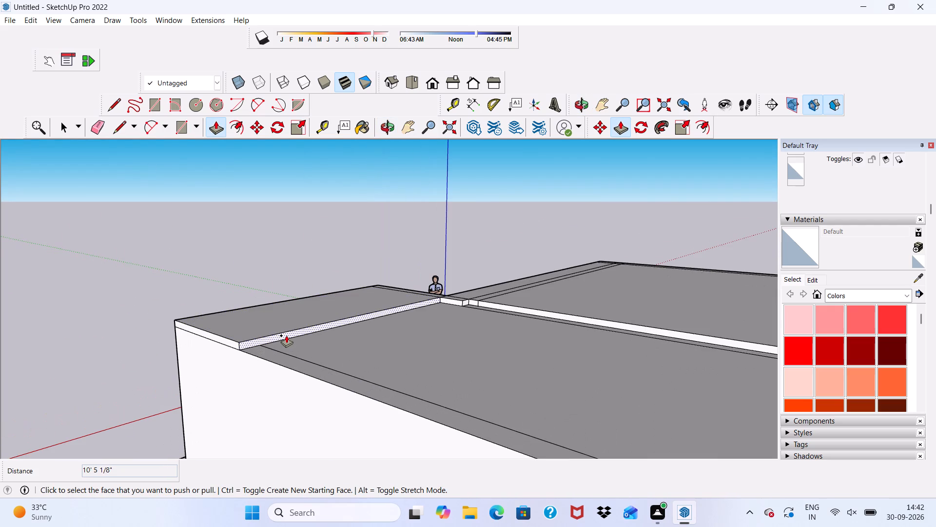
{"action": "left_click", "coordinate": [286, 335]}
{"action": "scroll", "coordinate": [287, 335], "scroll_direction": "down", "scroll_amount": 12}
{"action": "scroll", "coordinate": [435, 367], "scroll_direction": "down", "scroll_amount": 2}
{"action": "middle_click_drag", "start_coordinate": [426, 363], "coordinate": [395, 324]}
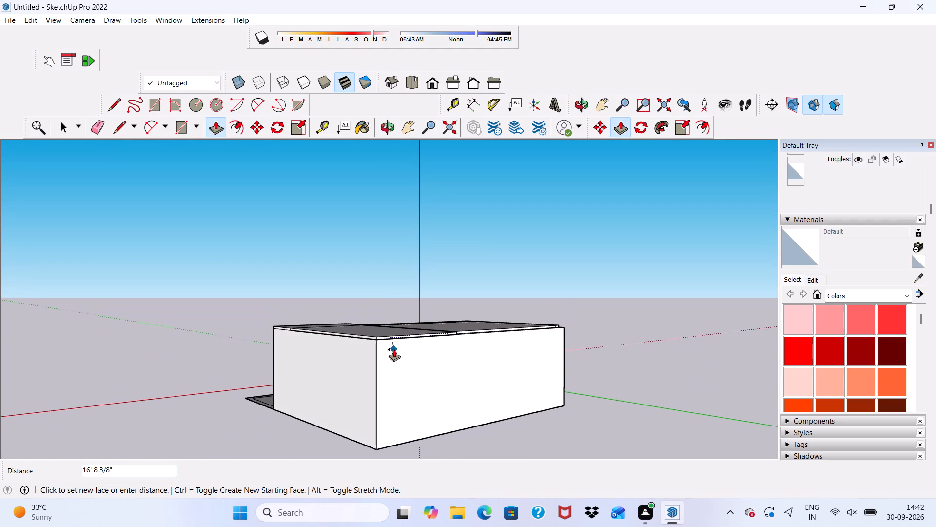
{"action": "middle_click_drag", "start_coordinate": [371, 365], "coordinate": [373, 373]}
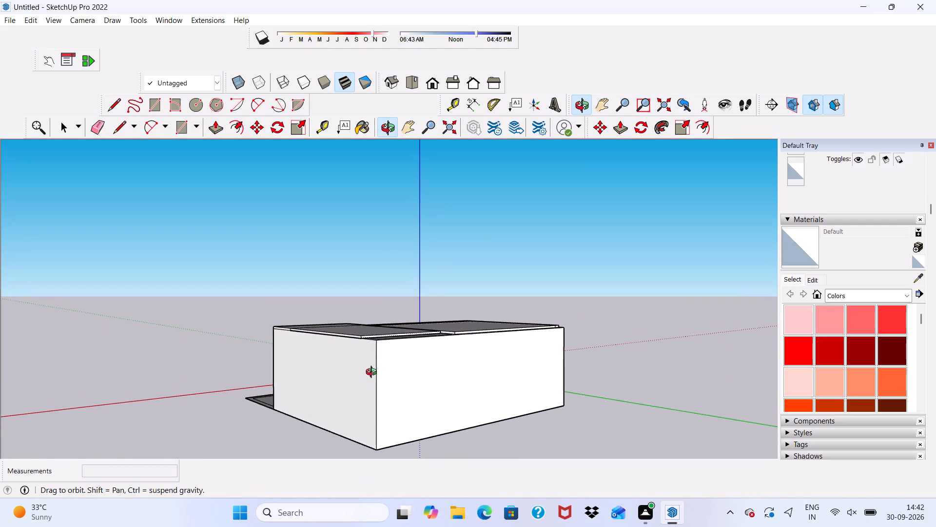
{"action": "middle_click_drag", "start_coordinate": [373, 373], "coordinate": [391, 436]}
{"action": "scroll", "coordinate": [410, 412], "scroll_direction": "up", "scroll_amount": 4}
{"action": "scroll", "coordinate": [368, 426], "scroll_direction": "up", "scroll_amount": 8}
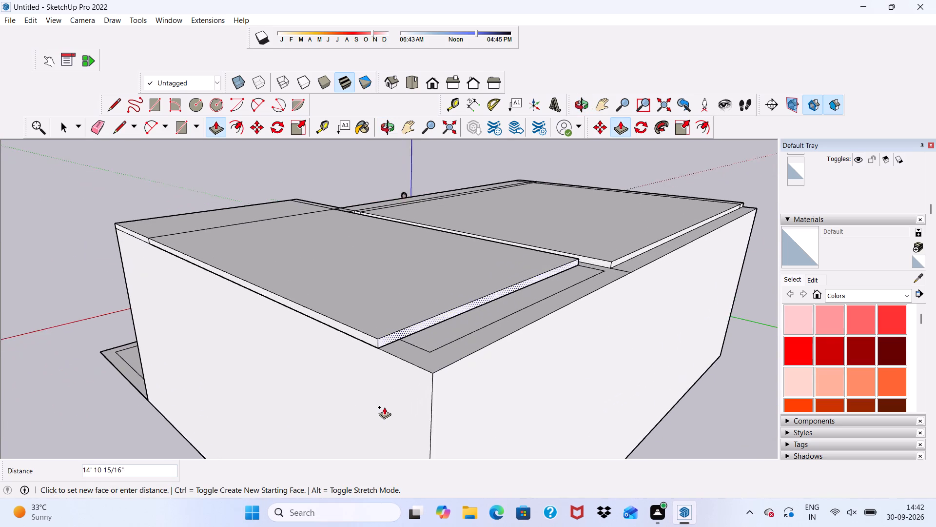
{"action": "scroll", "coordinate": [384, 407], "scroll_direction": "up", "scroll_amount": 2}
{"action": "left_click", "coordinate": [439, 396]}
Extend the rear edge of the door-room slab 9" to the outer face of the rear wall.
{"action": "scroll", "coordinate": [424, 330], "scroll_direction": "up", "scroll_amount": 5}
{"action": "scroll", "coordinate": [424, 330], "scroll_direction": "down", "scroll_amount": 4}
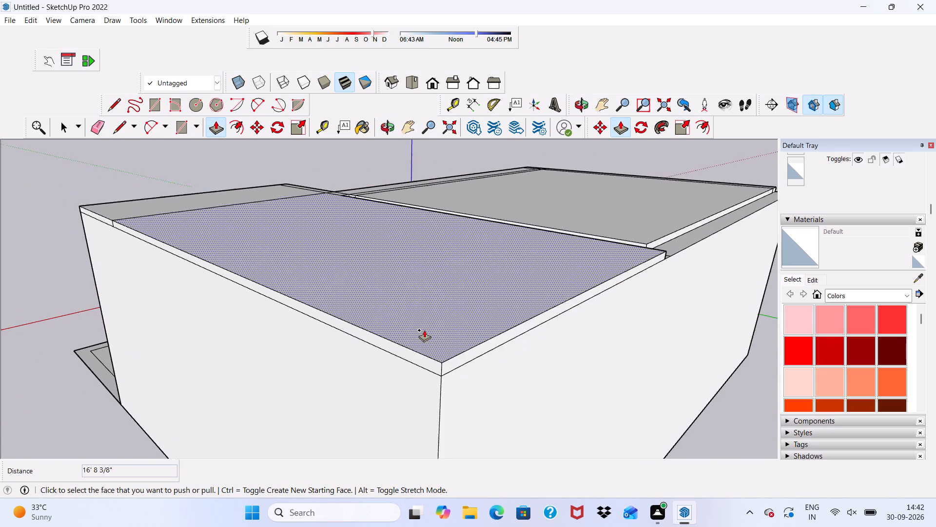
{"action": "scroll", "coordinate": [424, 330], "scroll_direction": "down", "scroll_amount": 2}
{"action": "middle_click_drag", "start_coordinate": [605, 295], "coordinate": [429, 315]}
{"action": "scroll", "coordinate": [462, 311], "scroll_direction": "up", "scroll_amount": 3}
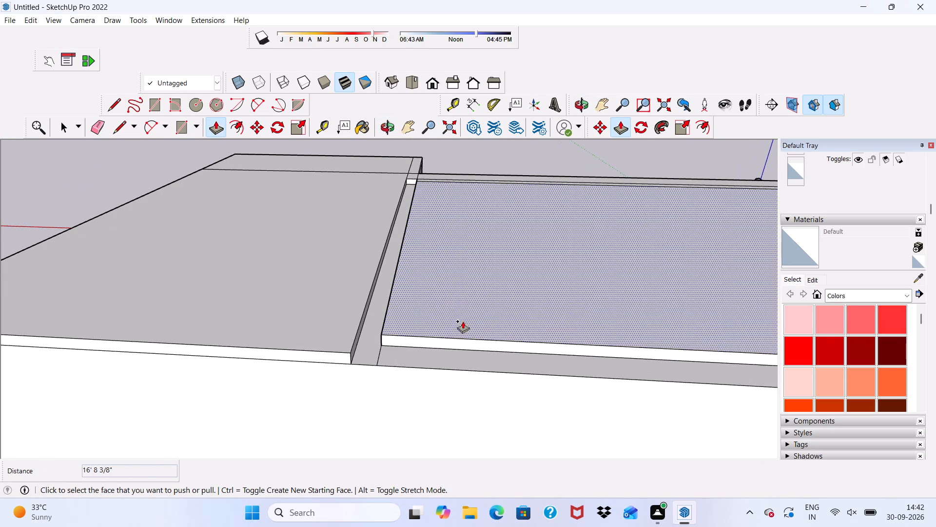
{"action": "left_click", "coordinate": [458, 345]}
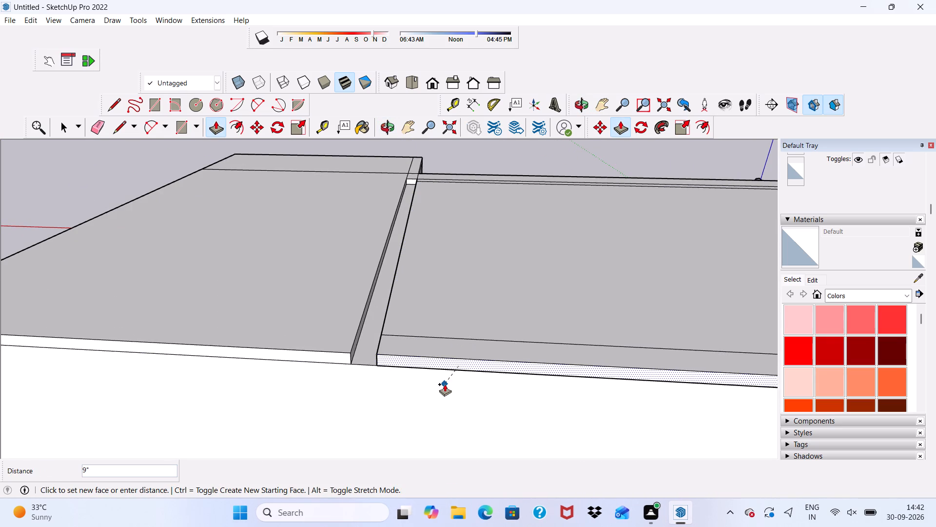
{"action": "middle_click_drag", "start_coordinate": [444, 387], "coordinate": [488, 290]}
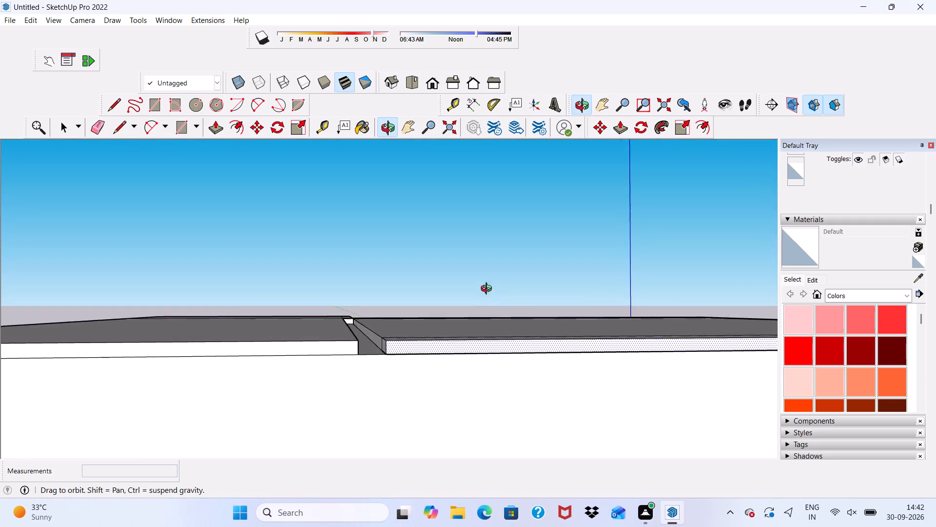
{"action": "middle_click_drag", "start_coordinate": [488, 290], "coordinate": [488, 289]}
{"action": "left_click", "coordinate": [460, 386]}
Pull the door-room slab's side face about 11" over the dividing wall to close the gap between the two slabs.
{"action": "middle_click_drag", "start_coordinate": [420, 344], "coordinate": [530, 410]}
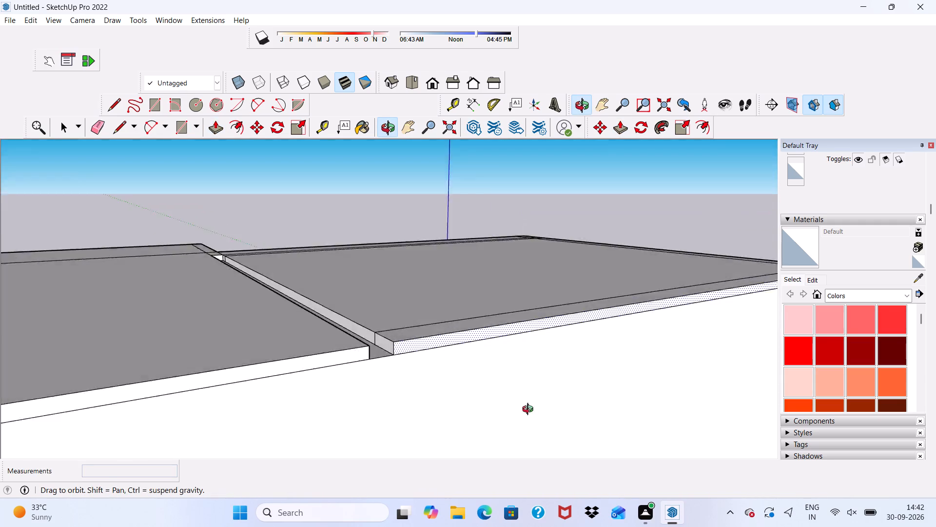
{"action": "middle_click_drag", "start_coordinate": [530, 410], "coordinate": [576, 437]}
{"action": "scroll", "coordinate": [388, 335], "scroll_direction": "up", "scroll_amount": 4}
{"action": "left_click", "coordinate": [340, 323]}
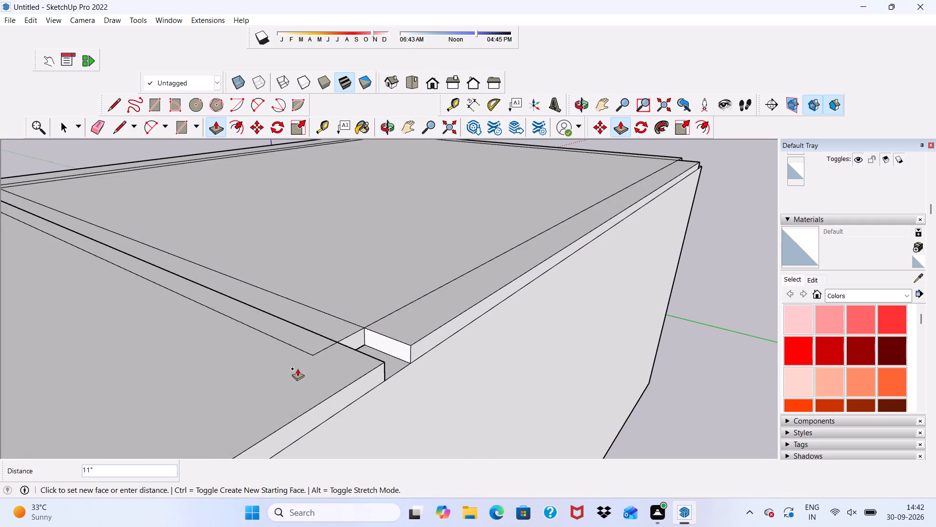
{"action": "left_click", "coordinate": [297, 369]}
Pull the end face of the door-room slab's rear strip about 8 7/16" to fill the notch above the dividing wall.
{"action": "scroll", "coordinate": [398, 355], "scroll_direction": "up", "scroll_amount": 3}
{"action": "left_click", "coordinate": [401, 347]}
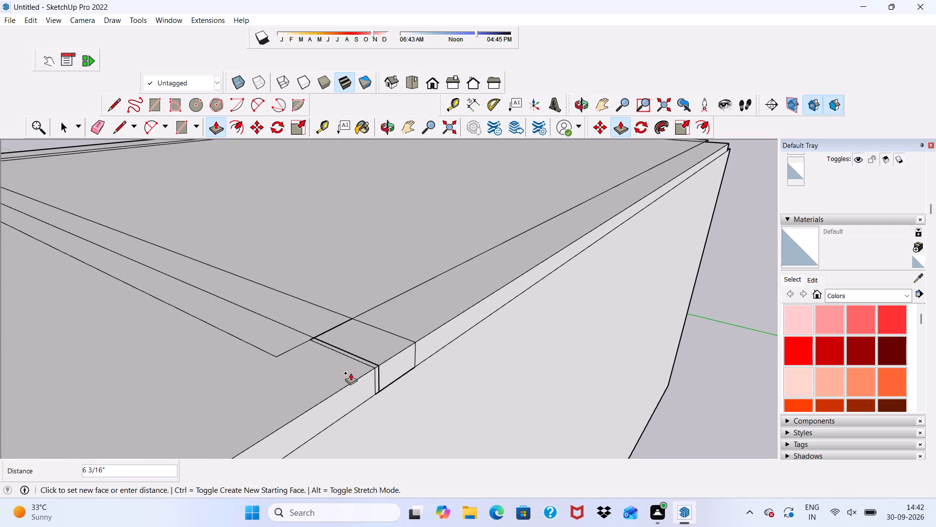
{"action": "left_click", "coordinate": [344, 375]}
Extend the end of the slab's side strip 9" to fill the notch at the door room's outer rear corner.
{"action": "scroll", "coordinate": [347, 367], "scroll_direction": "down", "scroll_amount": 5}
{"action": "scroll", "coordinate": [424, 362], "scroll_direction": "down", "scroll_amount": 9}
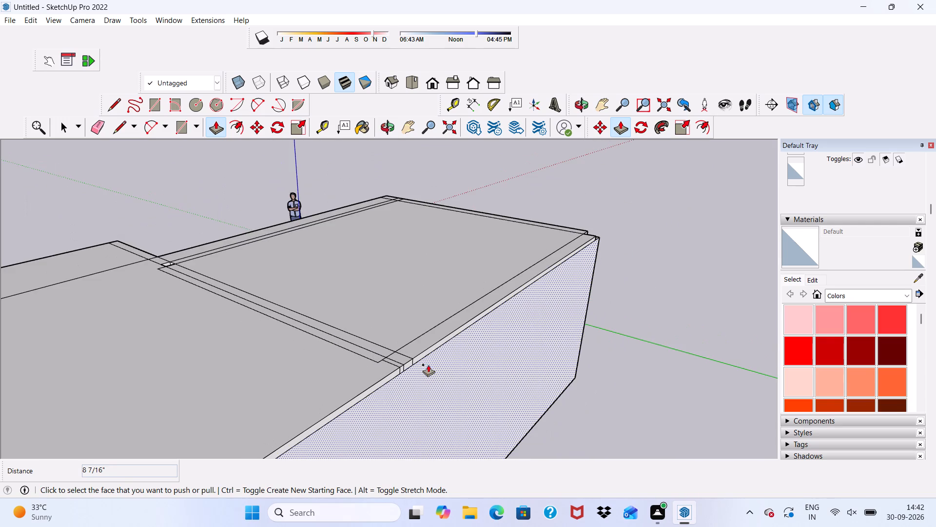
{"action": "middle_click_drag", "start_coordinate": [428, 365], "coordinate": [61, 391]}
{"action": "scroll", "coordinate": [320, 348], "scroll_direction": "down", "scroll_amount": 9}
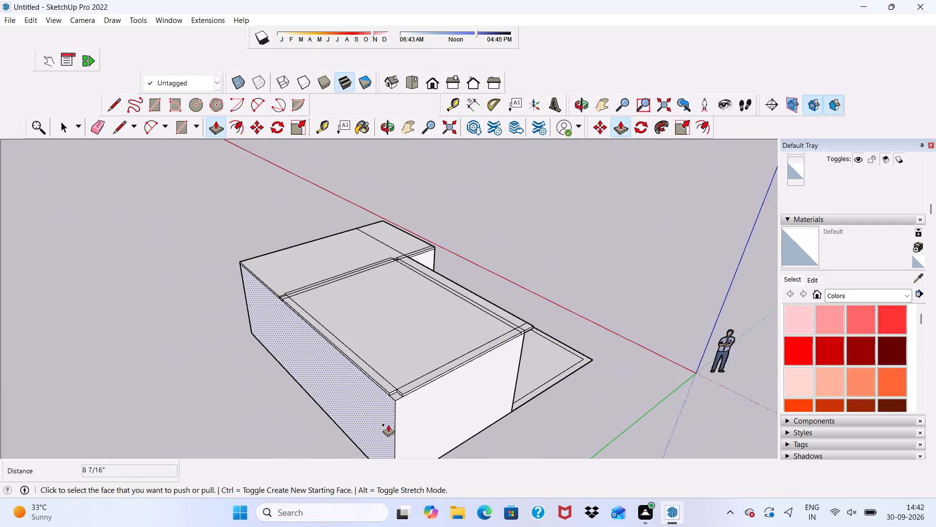
{"action": "scroll", "coordinate": [388, 425], "scroll_direction": "up", "scroll_amount": 11}
{"action": "scroll", "coordinate": [423, 359], "scroll_direction": "up", "scroll_amount": 5}
{"action": "scroll", "coordinate": [368, 373], "scroll_direction": "up", "scroll_amount": 1}
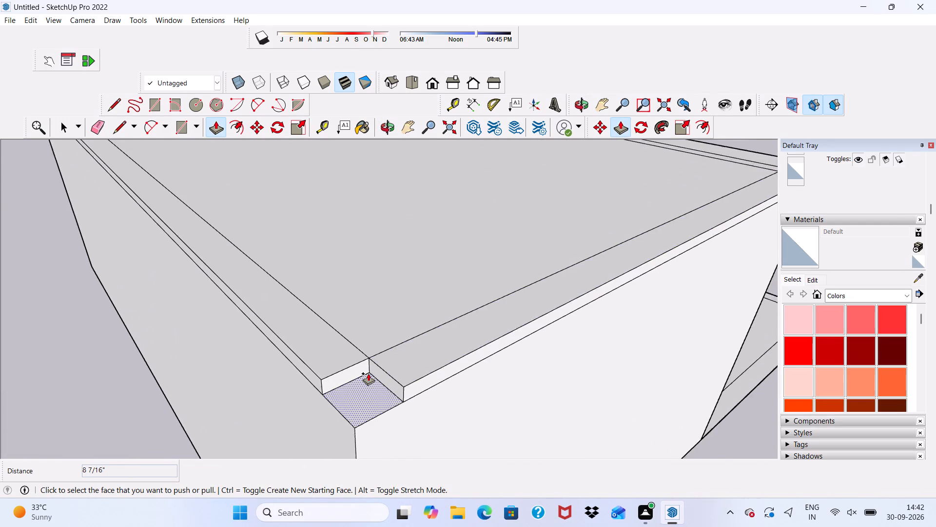
{"action": "scroll", "coordinate": [368, 373], "scroll_direction": "up", "scroll_amount": 2}
{"action": "left_click", "coordinate": [385, 374]}
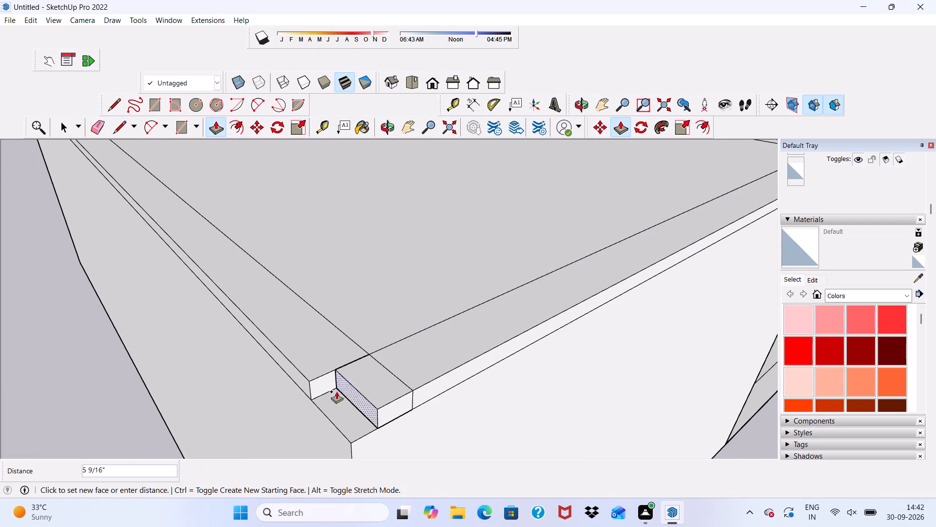
{"action": "middle_click_drag", "start_coordinate": [304, 390], "coordinate": [453, 340]}
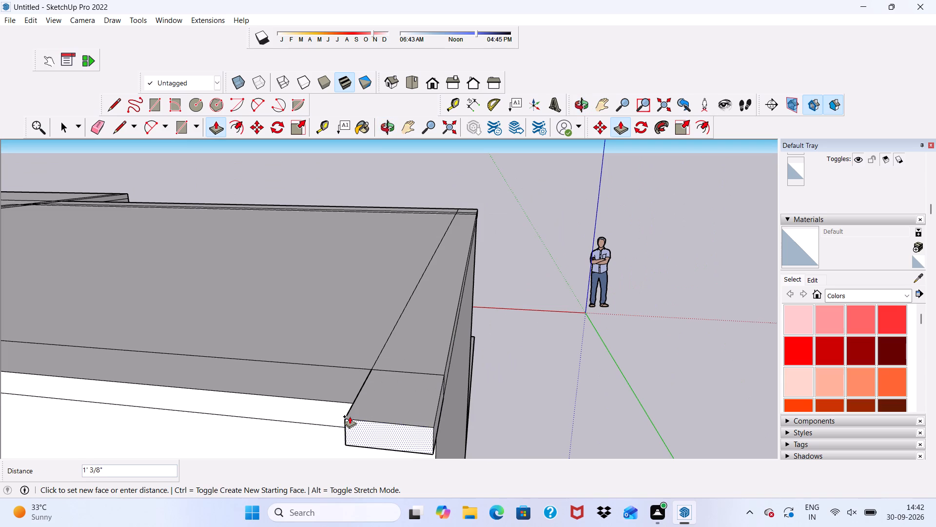
{"action": "left_click", "coordinate": [312, 410]}
Erase the leftover seam lines on top of the roof slab along the front overhang and the dividing wall.
{"action": "scroll", "coordinate": [398, 372], "scroll_direction": "down", "scroll_amount": 4}
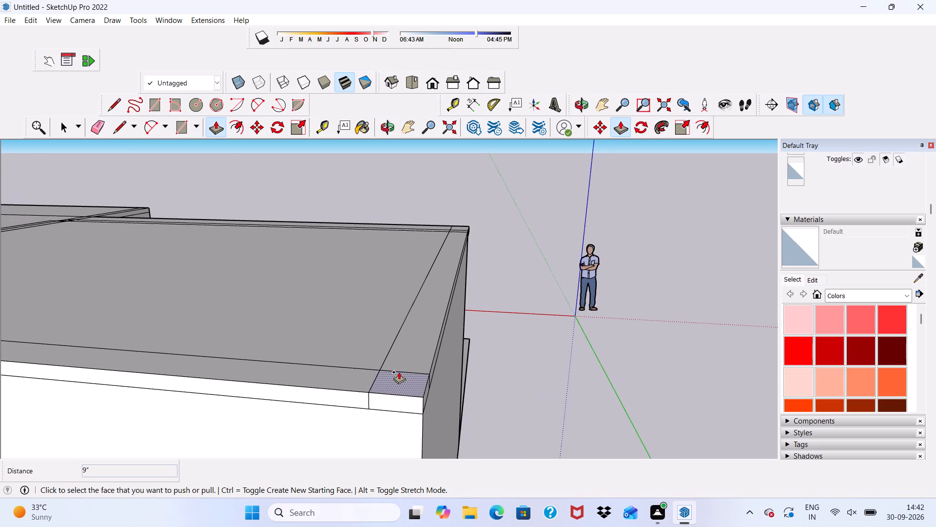
{"action": "key", "text": "space"}
{"action": "scroll", "coordinate": [424, 368], "scroll_direction": "down", "scroll_amount": 2}
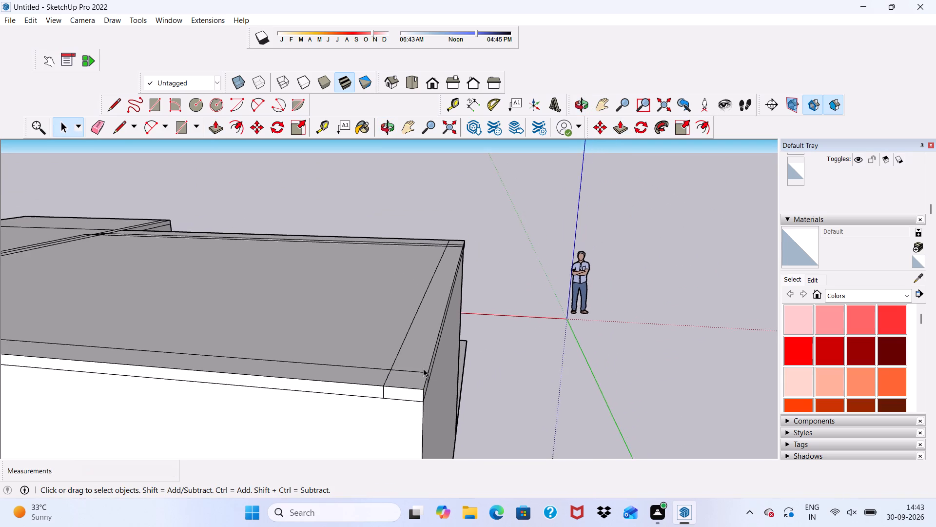
{"action": "scroll", "coordinate": [423, 368], "scroll_direction": "down", "scroll_amount": 12}
{"action": "middle_click_drag", "start_coordinate": [280, 282], "coordinate": [76, 391]}
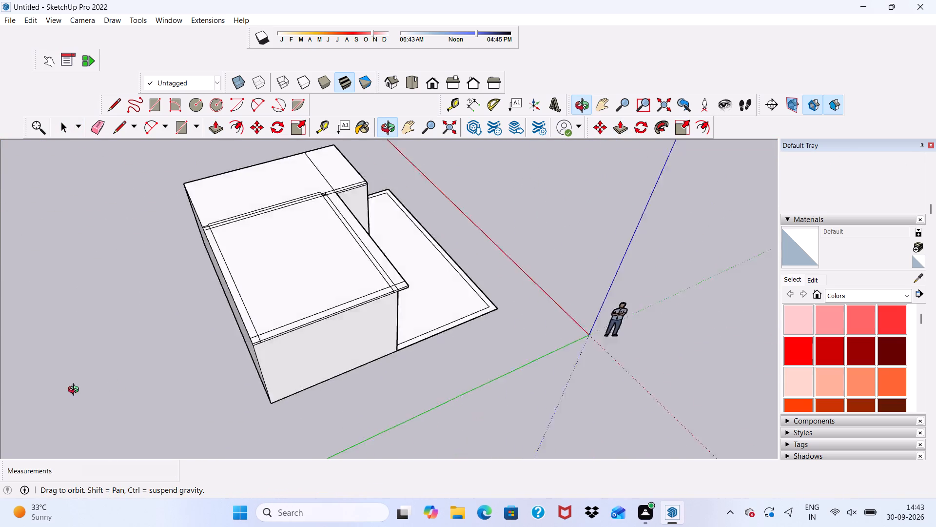
{"action": "middle_click_drag", "start_coordinate": [76, 391], "coordinate": [0, 381]}
{"action": "scroll", "coordinate": [413, 214], "scroll_direction": "up", "scroll_amount": 4}
{"action": "scroll", "coordinate": [413, 214], "scroll_direction": "down", "scroll_amount": 1}
{"action": "middle_click_drag", "start_coordinate": [413, 214], "coordinate": [215, 347]}
{"action": "middle_click", "coordinate": [214, 347]}
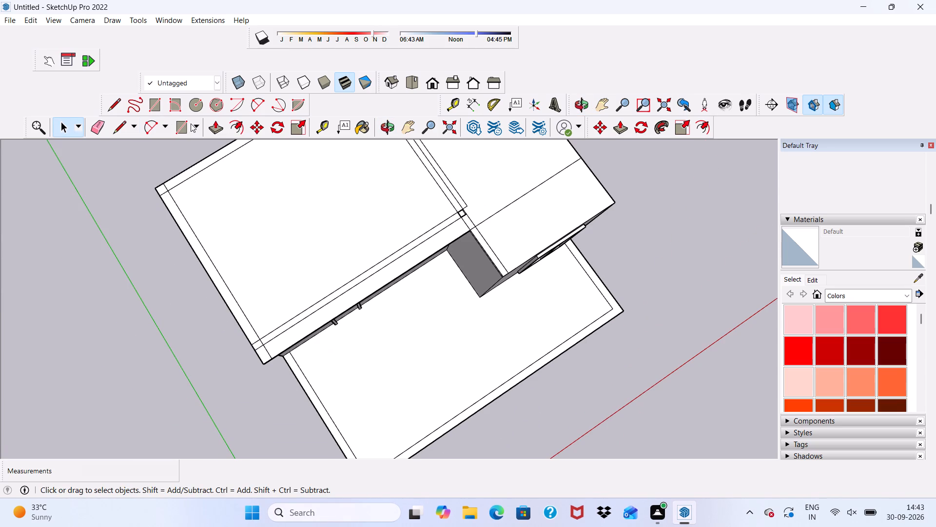
{"action": "left_click", "coordinate": [98, 123]}
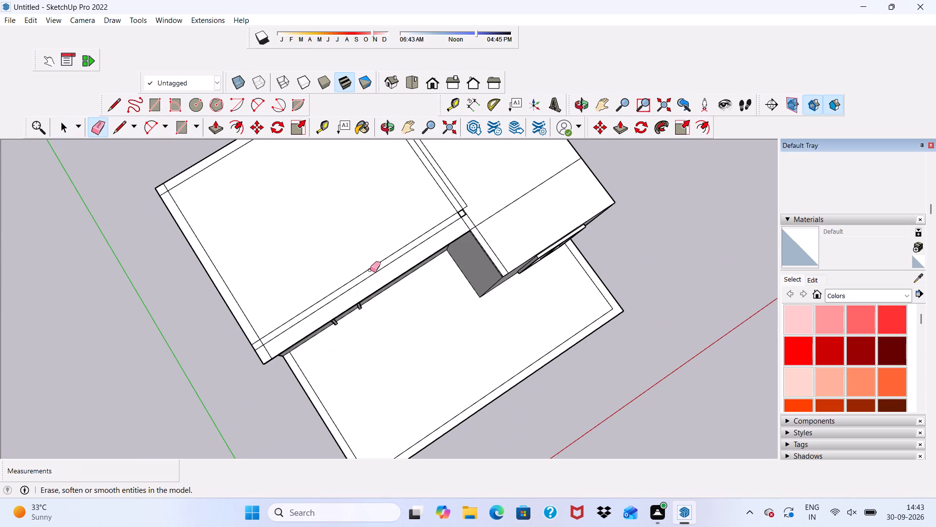
{"action": "scroll", "coordinate": [370, 266], "scroll_direction": "up", "scroll_amount": 2}
{"action": "left_click_drag", "start_coordinate": [389, 265], "coordinate": [388, 258]}
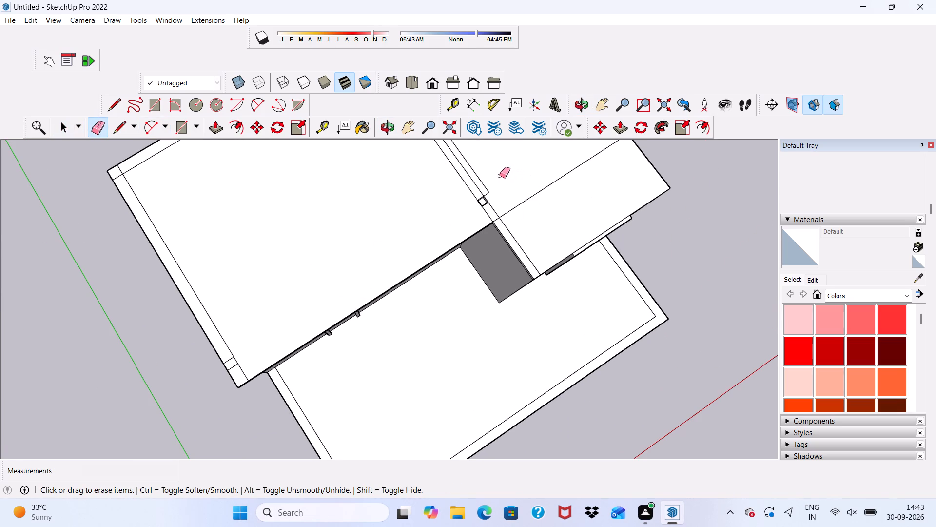
{"action": "left_click_drag", "start_coordinate": [500, 176], "coordinate": [466, 203]}
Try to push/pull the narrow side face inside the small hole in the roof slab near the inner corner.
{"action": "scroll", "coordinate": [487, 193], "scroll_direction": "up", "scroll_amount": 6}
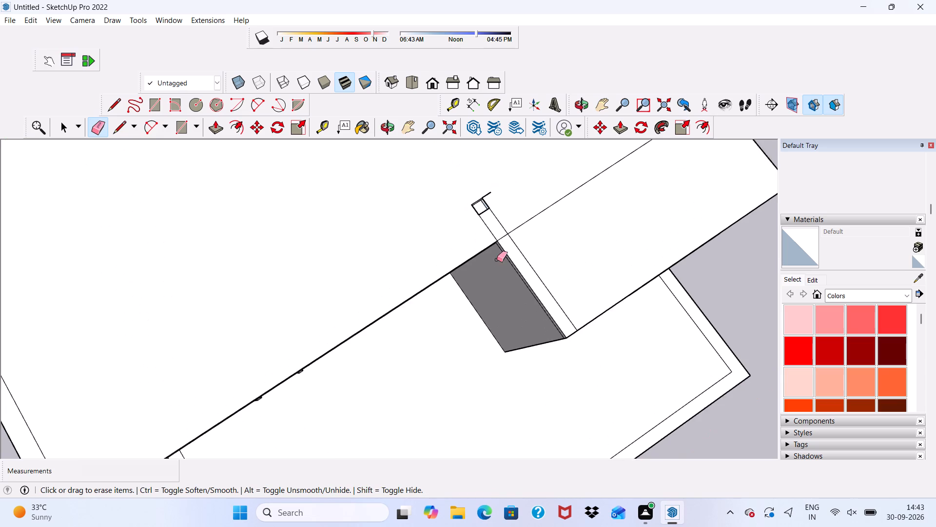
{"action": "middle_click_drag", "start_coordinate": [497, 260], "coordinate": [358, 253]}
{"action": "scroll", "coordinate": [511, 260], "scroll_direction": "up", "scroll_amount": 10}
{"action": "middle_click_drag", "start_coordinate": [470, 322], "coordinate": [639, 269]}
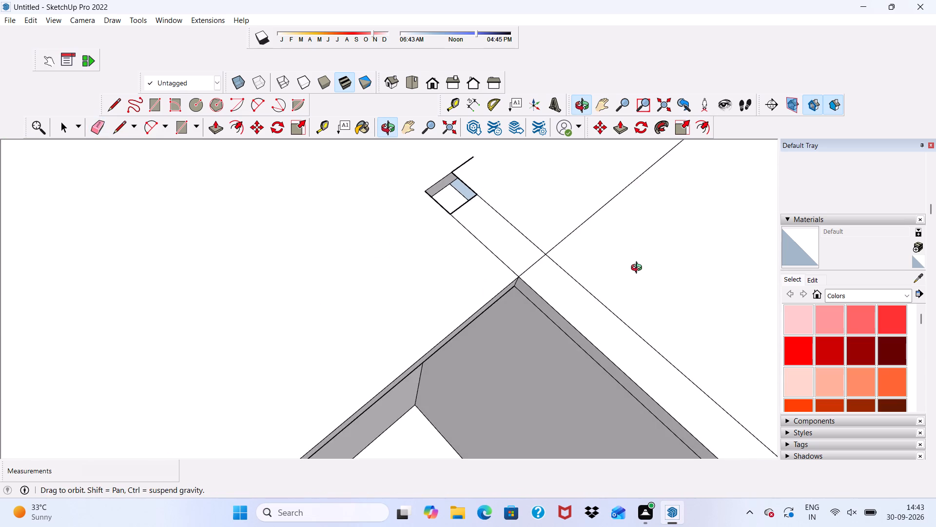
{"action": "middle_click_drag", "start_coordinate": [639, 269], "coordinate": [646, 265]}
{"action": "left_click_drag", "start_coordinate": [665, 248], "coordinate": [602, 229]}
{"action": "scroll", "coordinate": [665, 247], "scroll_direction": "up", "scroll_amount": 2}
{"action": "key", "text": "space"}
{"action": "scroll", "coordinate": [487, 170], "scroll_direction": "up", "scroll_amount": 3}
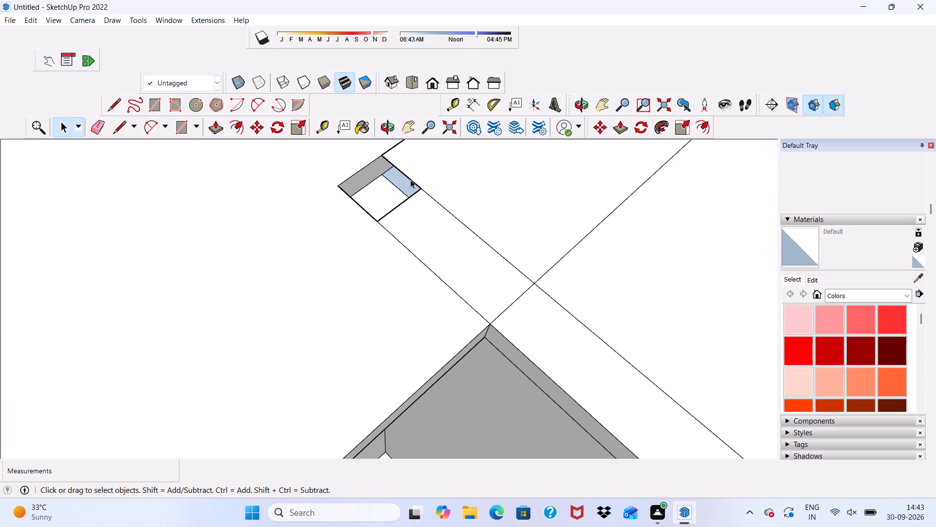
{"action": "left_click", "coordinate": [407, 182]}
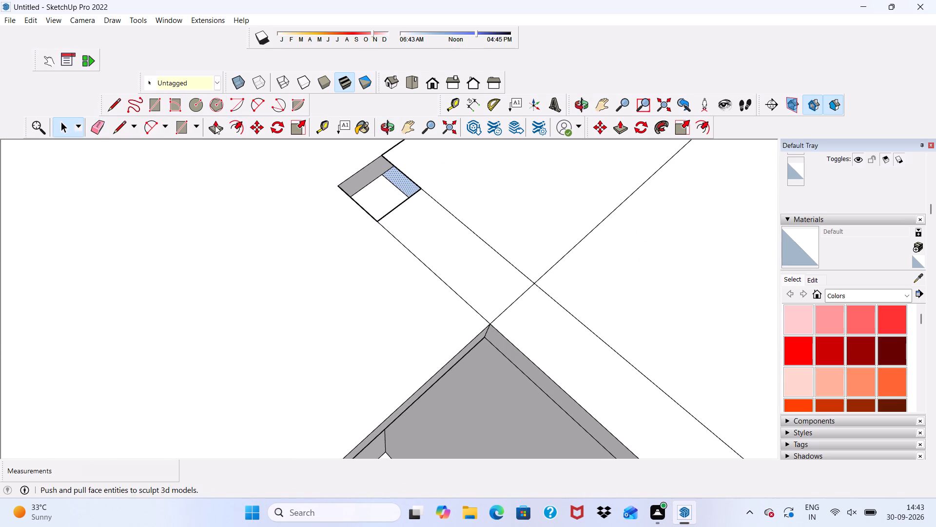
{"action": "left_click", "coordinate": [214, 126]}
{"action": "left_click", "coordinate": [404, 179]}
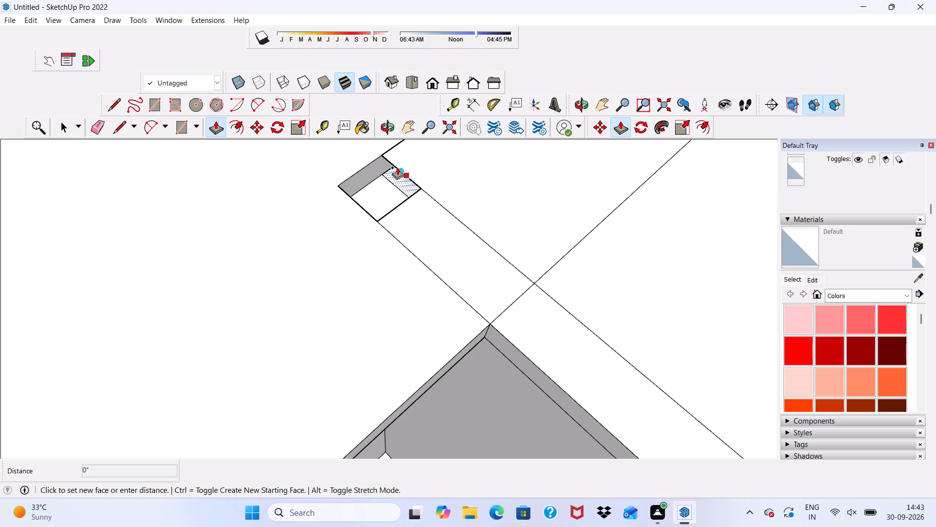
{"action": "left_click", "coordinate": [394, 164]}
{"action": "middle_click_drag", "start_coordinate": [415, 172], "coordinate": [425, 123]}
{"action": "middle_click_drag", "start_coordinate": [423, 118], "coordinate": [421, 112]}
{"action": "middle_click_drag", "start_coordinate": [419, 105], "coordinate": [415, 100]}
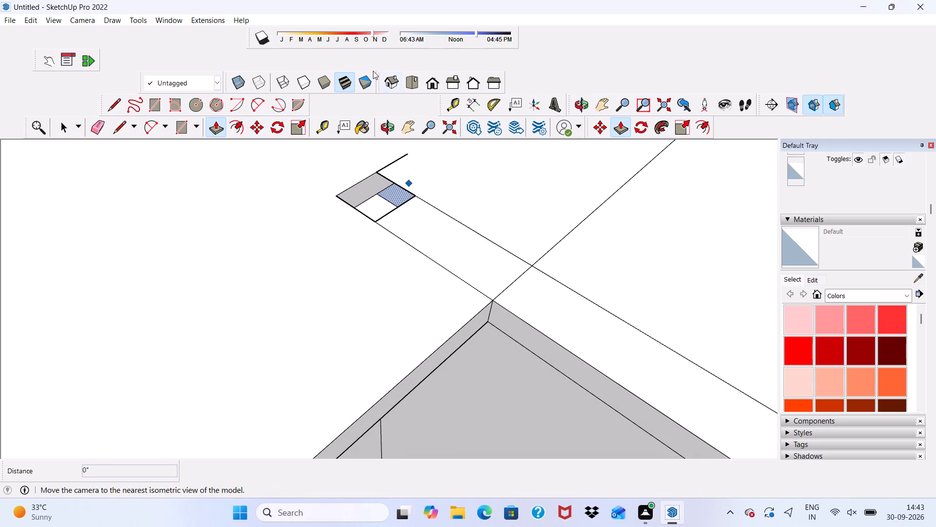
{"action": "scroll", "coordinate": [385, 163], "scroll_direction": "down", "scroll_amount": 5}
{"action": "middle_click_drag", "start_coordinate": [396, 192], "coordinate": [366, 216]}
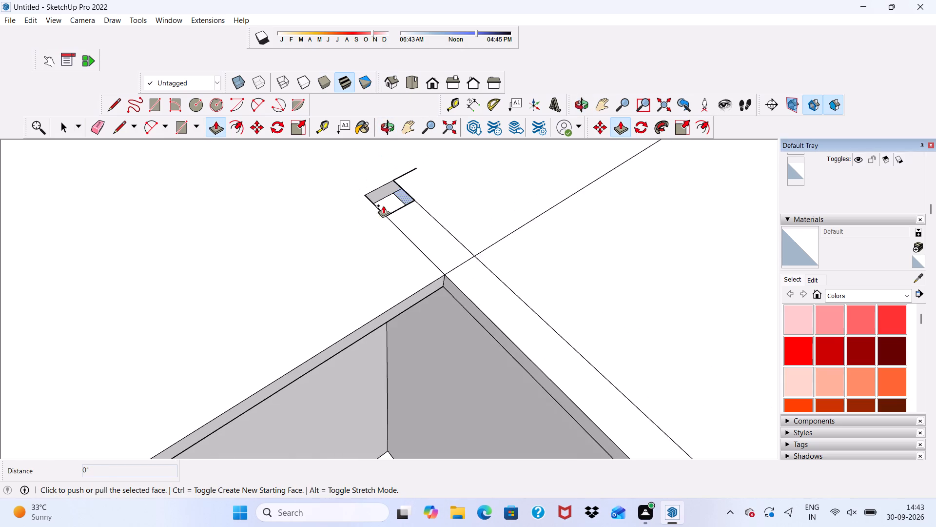
Pull the other side face inside the small roof hole 6 1/16" across the opening to fill it.
{"action": "scroll", "coordinate": [395, 198], "scroll_direction": "up", "scroll_amount": 5}
{"action": "key", "text": "space"}
{"action": "left_click", "coordinate": [381, 182]}
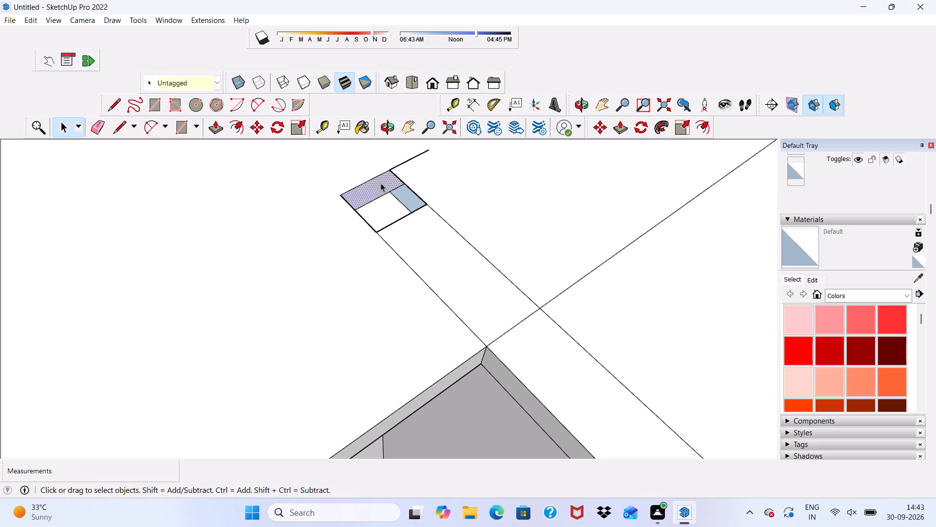
{"action": "left_click", "coordinate": [211, 123]}
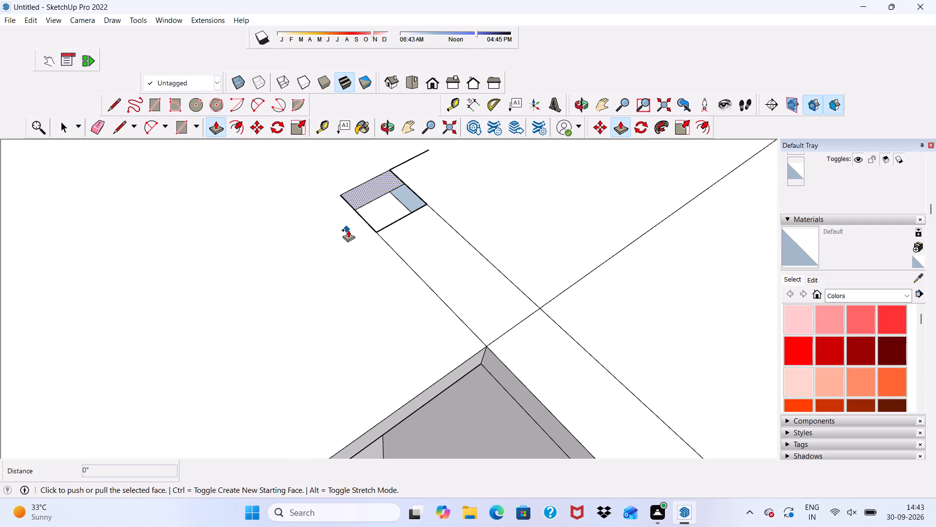
{"action": "left_click_drag", "start_coordinate": [371, 187], "coordinate": [398, 233]}
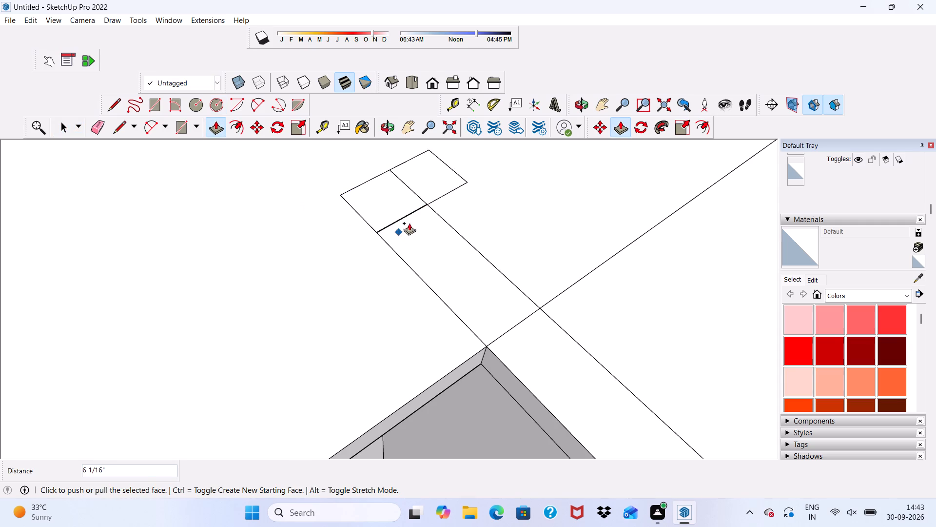
{"action": "scroll", "coordinate": [519, 187], "scroll_direction": "down", "scroll_amount": 4}
Erase the leftover outlines around the filled hole and the adjoining dividing-wall seam lines on the roof slab.
{"action": "key", "text": "space"}
{"action": "scroll", "coordinate": [439, 171], "scroll_direction": "up", "scroll_amount": 3}
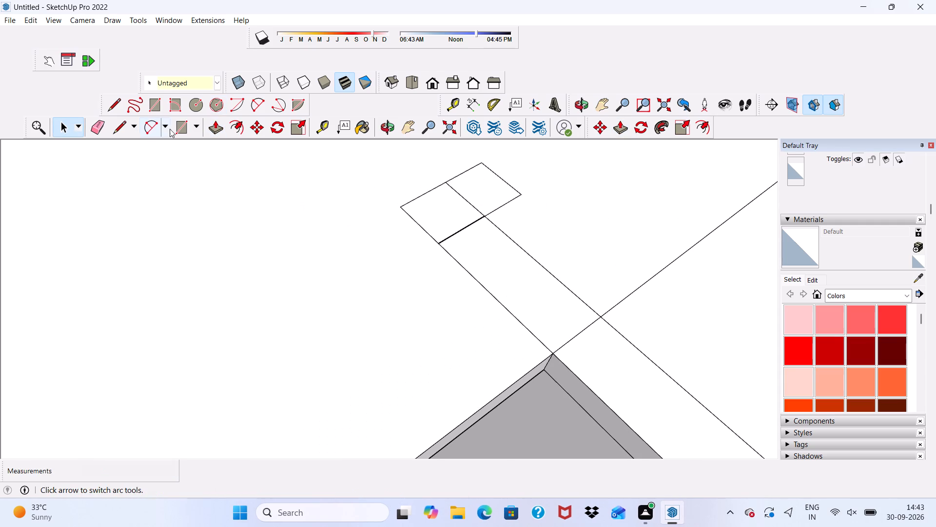
{"action": "left_click", "coordinate": [98, 131]}
{"action": "left_click_drag", "start_coordinate": [505, 232], "coordinate": [488, 246]}
{"action": "left_click", "coordinate": [448, 254]}
{"action": "left_click", "coordinate": [447, 239]}
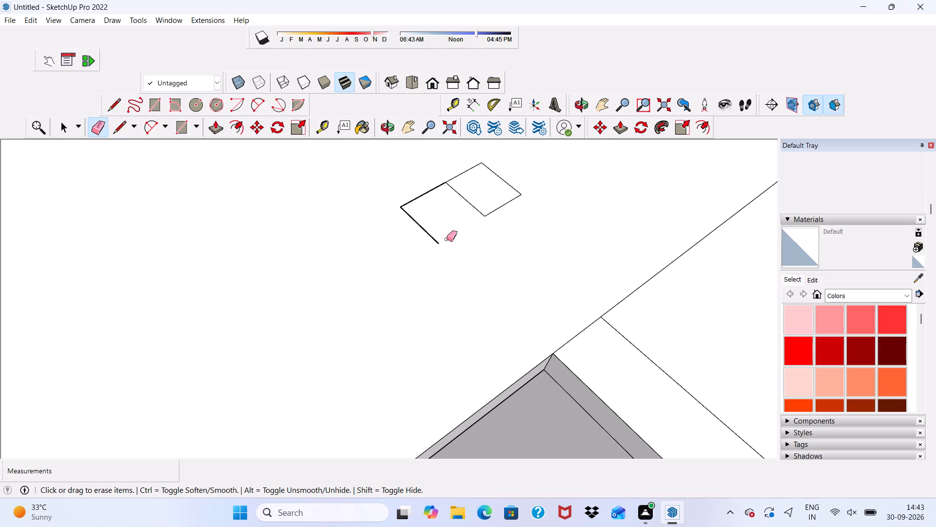
{"action": "left_click", "coordinate": [425, 231]}
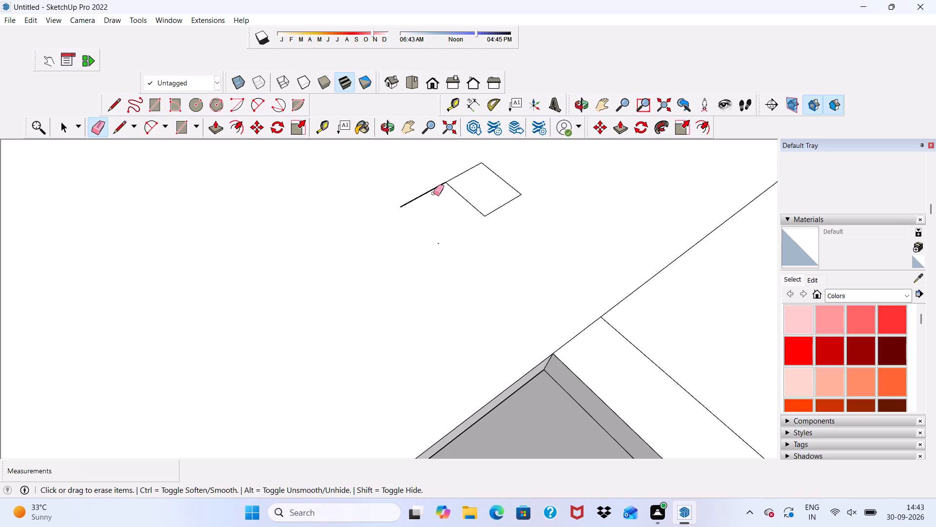
{"action": "left_click", "coordinate": [433, 191]}
{"action": "left_click_drag", "start_coordinate": [455, 174], "coordinate": [489, 223]}
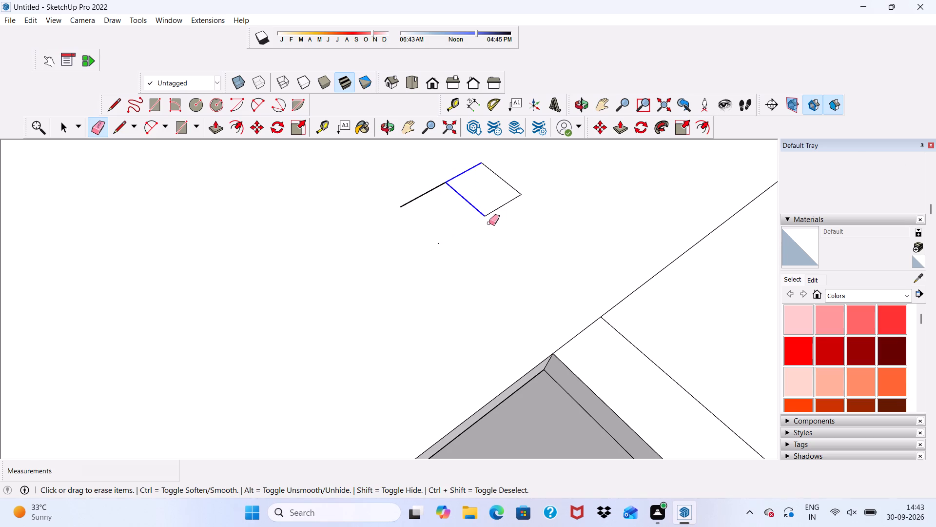
{"action": "left_click_drag", "start_coordinate": [489, 223], "coordinate": [514, 192]}
{"action": "left_click_drag", "start_coordinate": [506, 173], "coordinate": [507, 173]}
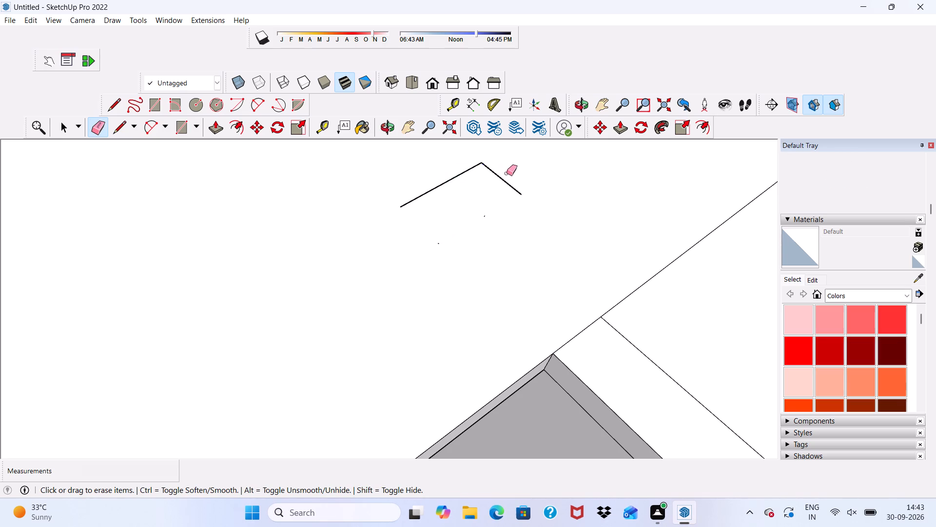
{"action": "left_click_drag", "start_coordinate": [507, 173], "coordinate": [427, 198]}
{"action": "scroll", "coordinate": [427, 198], "scroll_direction": "down", "scroll_amount": 8}
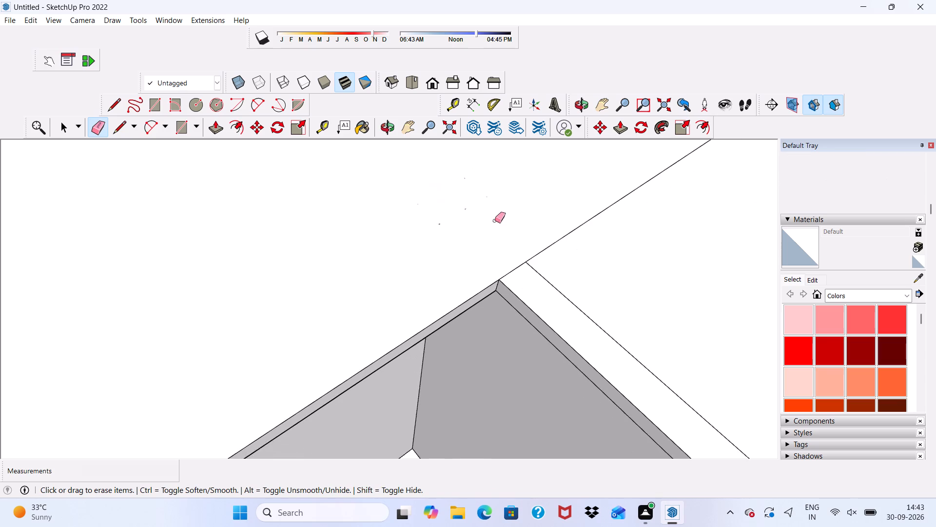
Erase the remaining seam lines on the roof slab where the two rooms' slabs meet at the inner corner.
{"action": "scroll", "coordinate": [495, 221], "scroll_direction": "down", "scroll_amount": 9}
{"action": "middle_click_drag", "start_coordinate": [539, 295], "coordinate": [431, 242]}
{"action": "middle_click", "coordinate": [431, 242]}
{"action": "middle_click", "coordinate": [430, 242]}
{"action": "scroll", "coordinate": [563, 294], "scroll_direction": "up", "scroll_amount": 4}
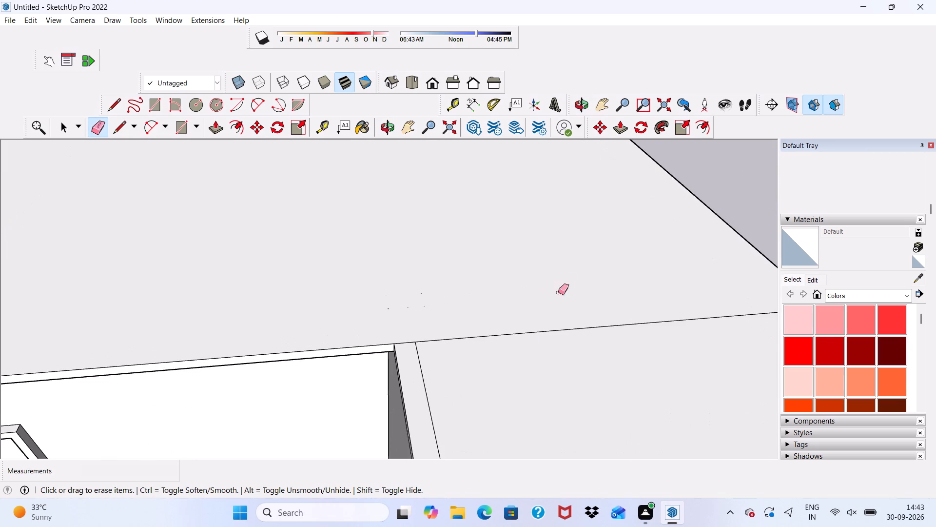
{"action": "left_click", "coordinate": [527, 335]}
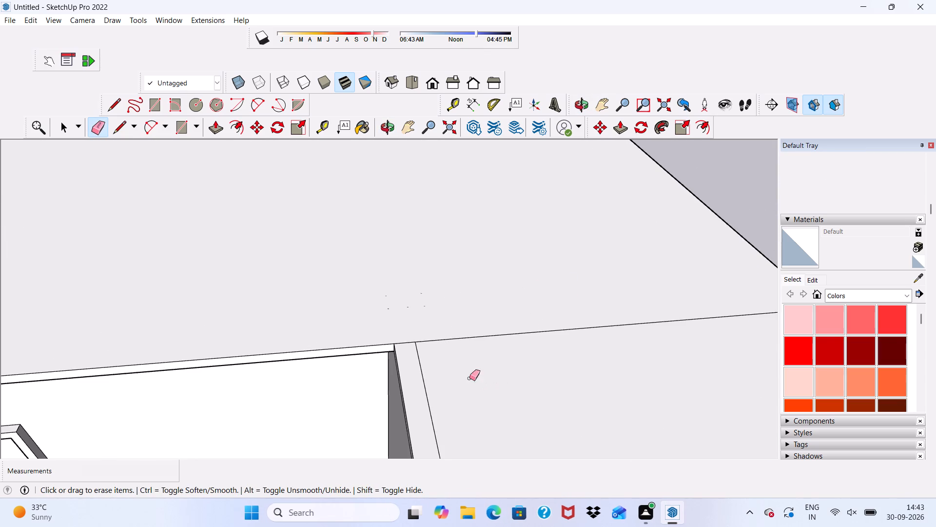
{"action": "scroll", "coordinate": [436, 365], "scroll_direction": "up", "scroll_amount": 4}
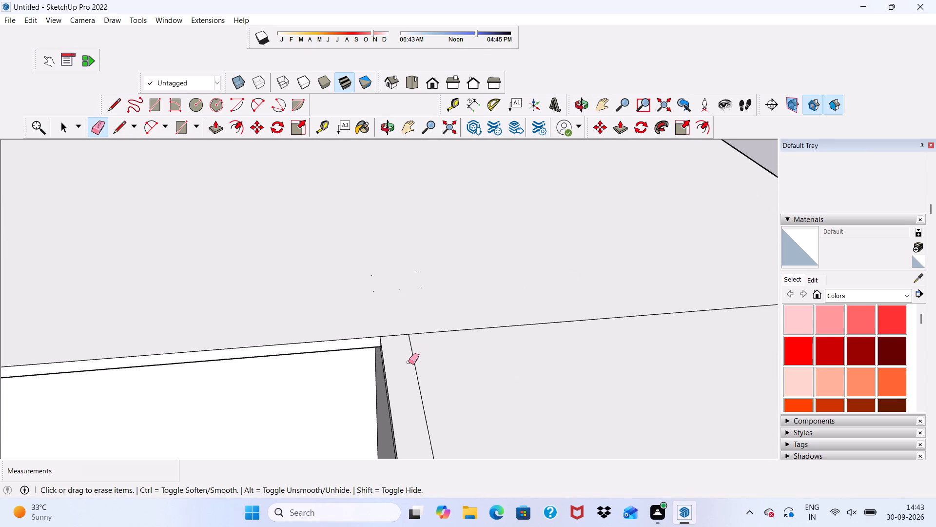
{"action": "scroll", "coordinate": [401, 373], "scroll_direction": "down", "scroll_amount": 4}
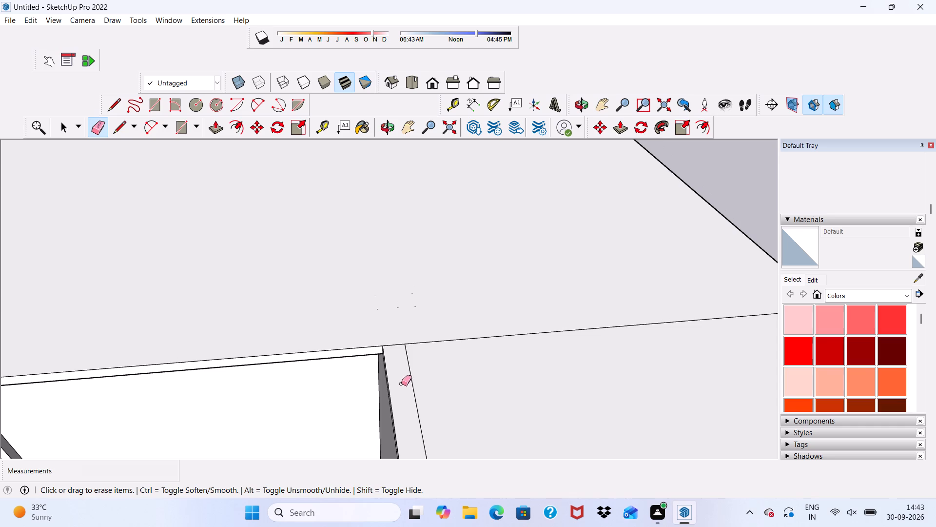
{"action": "left_click", "coordinate": [410, 373]}
{"action": "left_click", "coordinate": [419, 342]}
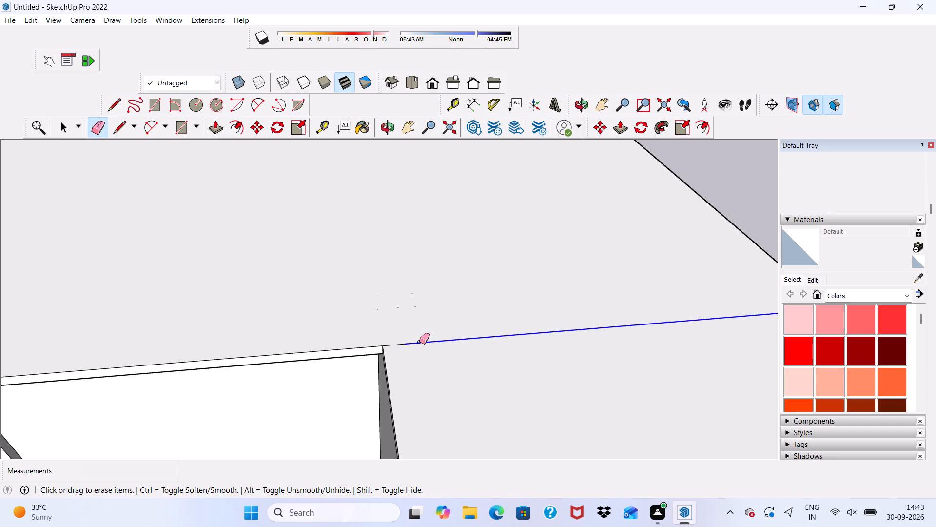
{"action": "scroll", "coordinate": [419, 343], "scroll_direction": "down", "scroll_amount": 2}
{"action": "scroll", "coordinate": [404, 342], "scroll_direction": "up", "scroll_amount": 1}
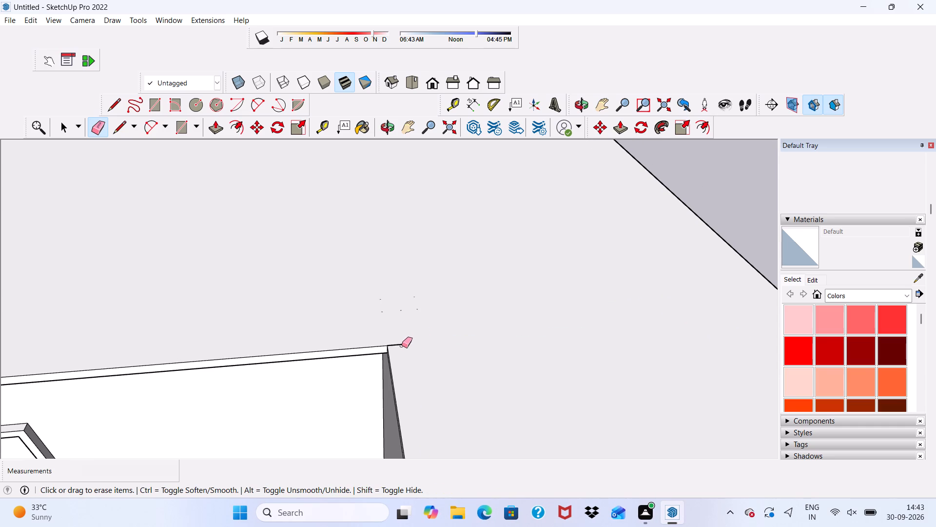
{"action": "left_click", "coordinate": [402, 345]}
Erase the seams on the slab's top along the side strip and door-side front corner, plus the vertical seam on its front edge.
{"action": "scroll", "coordinate": [402, 331], "scroll_direction": "down", "scroll_amount": 9}
{"action": "middle_click_drag", "start_coordinate": [475, 348], "coordinate": [627, 305]}
{"action": "scroll", "coordinate": [473, 307], "scroll_direction": "down", "scroll_amount": 9}
{"action": "scroll", "coordinate": [441, 358], "scroll_direction": "up", "scroll_amount": 3}
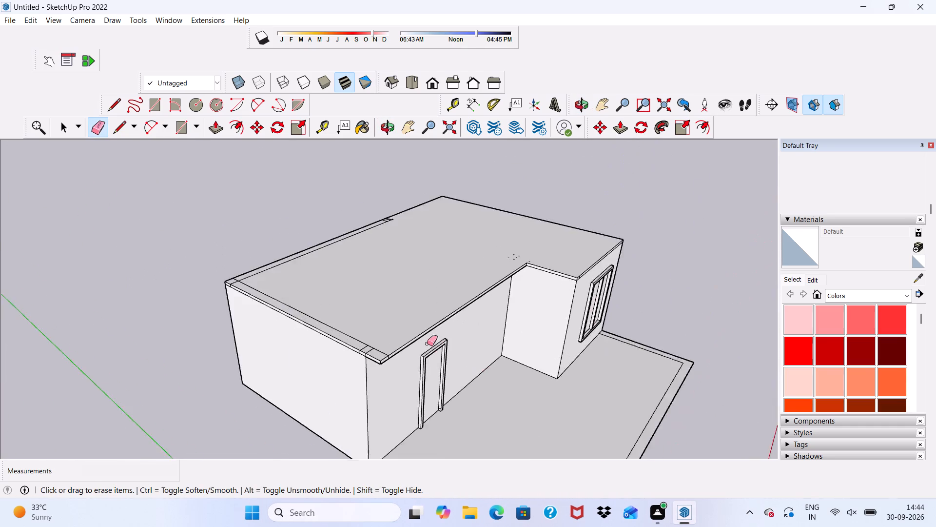
{"action": "scroll", "coordinate": [427, 344], "scroll_direction": "up", "scroll_amount": 11}
{"action": "left_click_drag", "start_coordinate": [350, 349], "coordinate": [342, 336]}
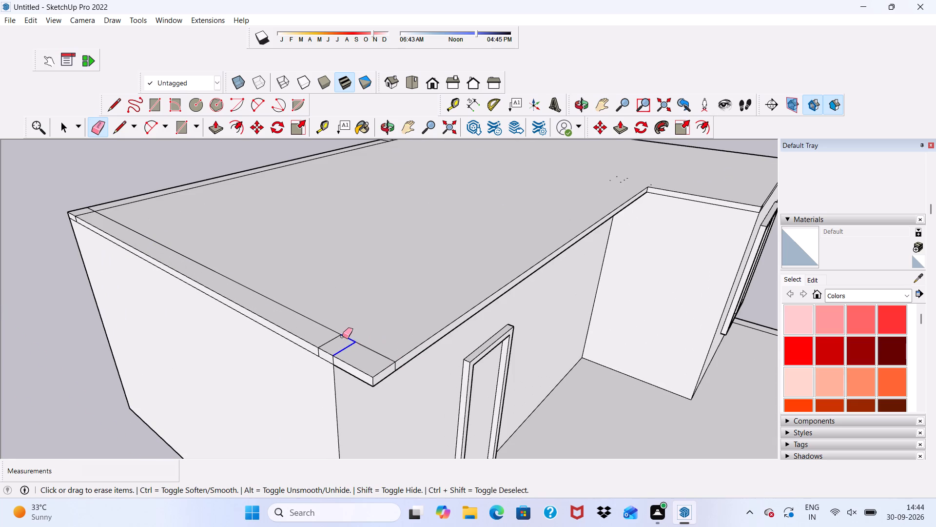
{"action": "left_click_drag", "start_coordinate": [342, 336], "coordinate": [338, 332]}
{"action": "left_click", "coordinate": [370, 348]}
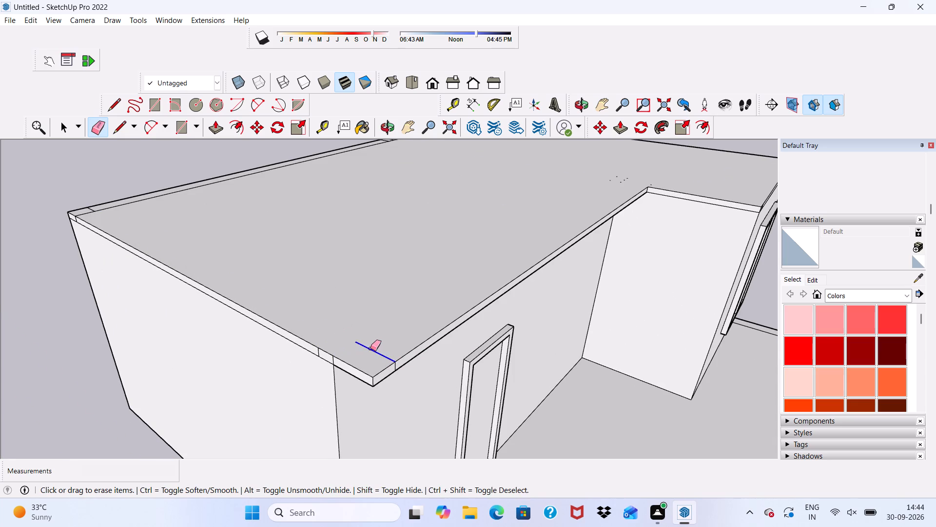
{"action": "scroll", "coordinate": [424, 384], "scroll_direction": "up", "scroll_amount": 8}
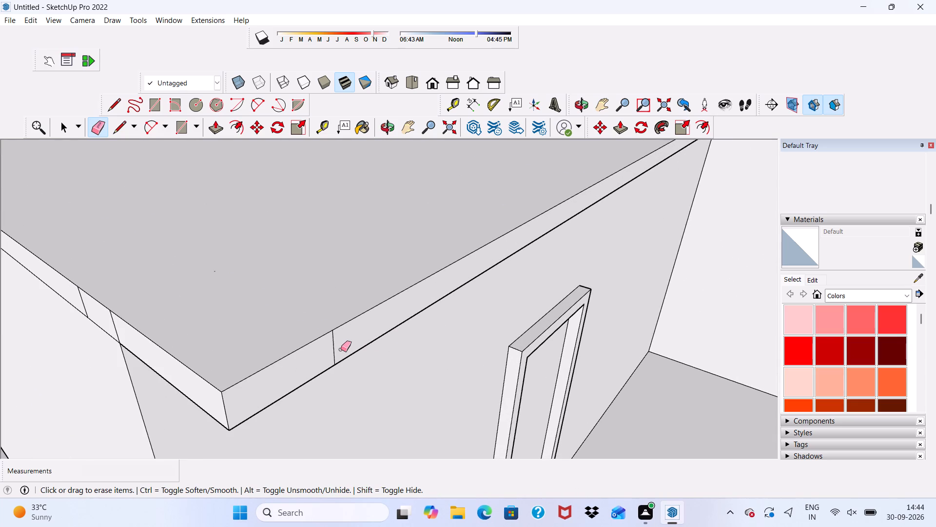
{"action": "left_click", "coordinate": [333, 353]}
{"action": "scroll", "coordinate": [333, 354], "scroll_direction": "down", "scroll_amount": 3}
{"action": "scroll", "coordinate": [333, 354], "scroll_direction": "up", "scroll_amount": 1}
{"action": "scroll", "coordinate": [333, 354], "scroll_direction": "down", "scroll_amount": 7}
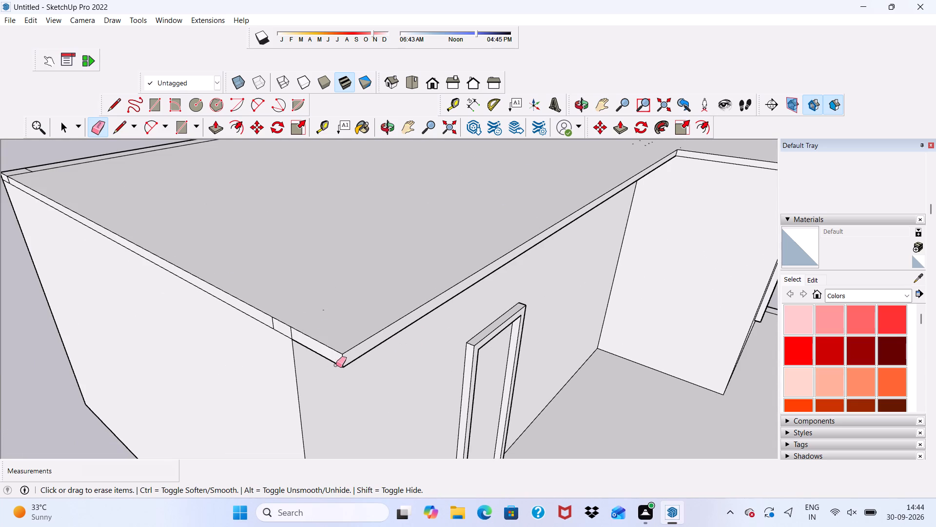
Erase the two vertical seam lines on the slab's side edge face near the front corner.
{"action": "middle_click_drag", "start_coordinate": [319, 362], "coordinate": [441, 351]}
{"action": "scroll", "coordinate": [454, 350], "scroll_direction": "up", "scroll_amount": 4}
{"action": "scroll", "coordinate": [427, 288], "scroll_direction": "down", "scroll_amount": 9}
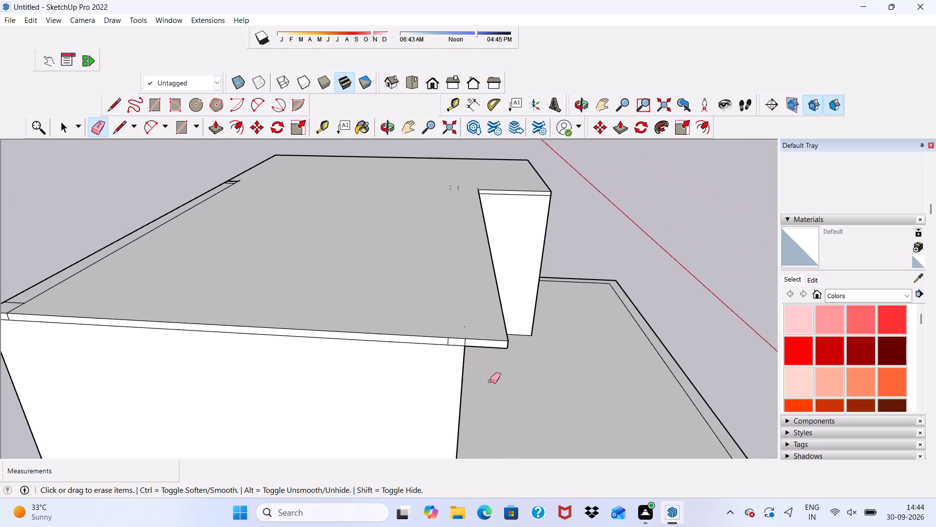
{"action": "scroll", "coordinate": [449, 348], "scroll_direction": "up", "scroll_amount": 9}
{"action": "left_click", "coordinate": [474, 334]}
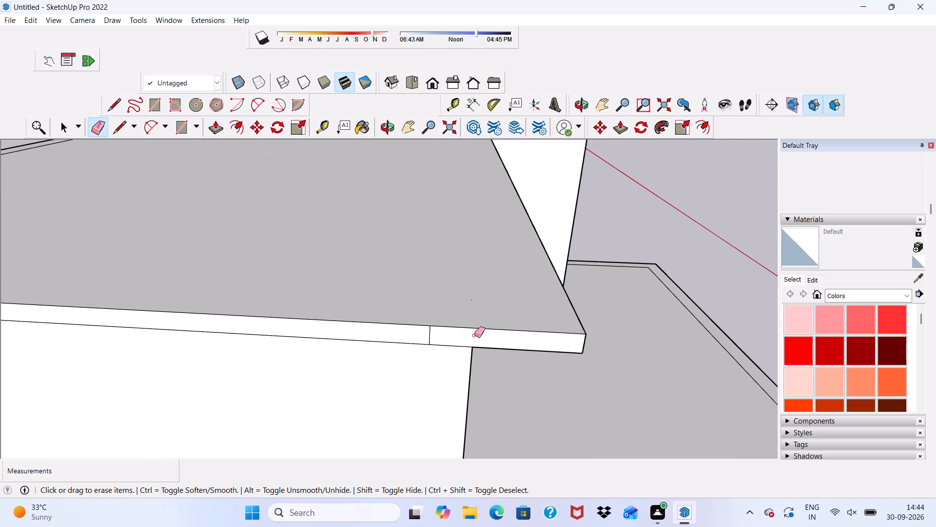
{"action": "scroll", "coordinate": [432, 339], "scroll_direction": "up", "scroll_amount": 4}
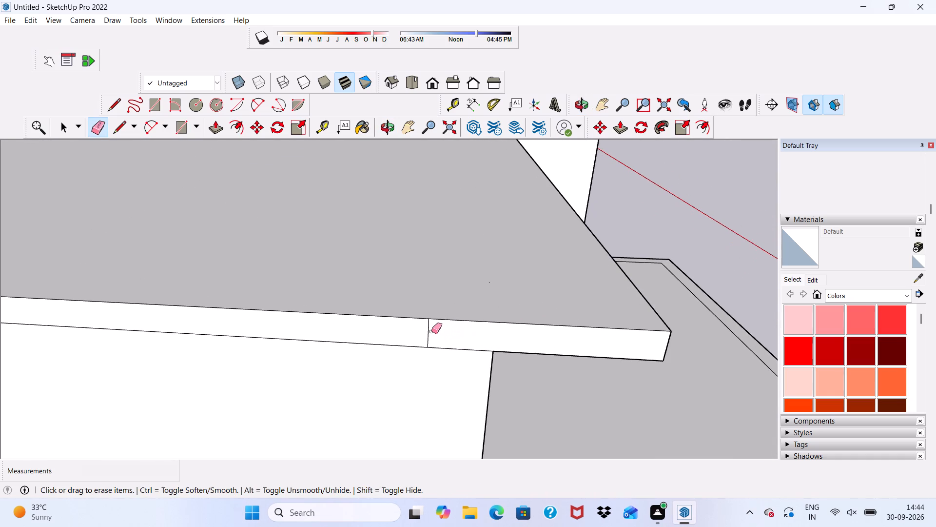
{"action": "left_click", "coordinate": [427, 333]}
Erase the vertical seam on the slab's side edge face near the rear corner and the rear strip's seam lines on top.
{"action": "scroll", "coordinate": [427, 333], "scroll_direction": "down", "scroll_amount": 15}
{"action": "scroll", "coordinate": [624, 324], "scroll_direction": "up", "scroll_amount": 1}
{"action": "scroll", "coordinate": [624, 324], "scroll_direction": "down", "scroll_amount": 2}
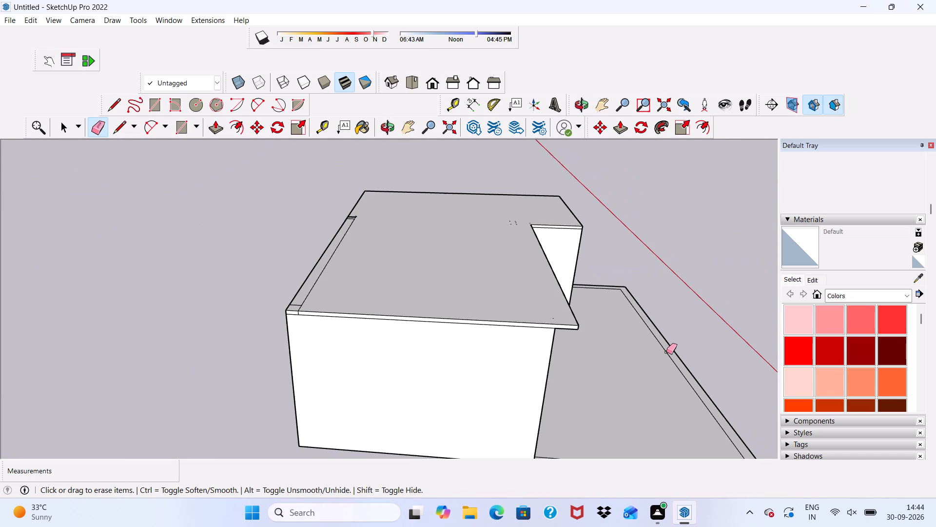
{"action": "scroll", "coordinate": [335, 299], "scroll_direction": "up", "scroll_amount": 9}
{"action": "scroll", "coordinate": [386, 329], "scroll_direction": "up", "scroll_amount": 2}
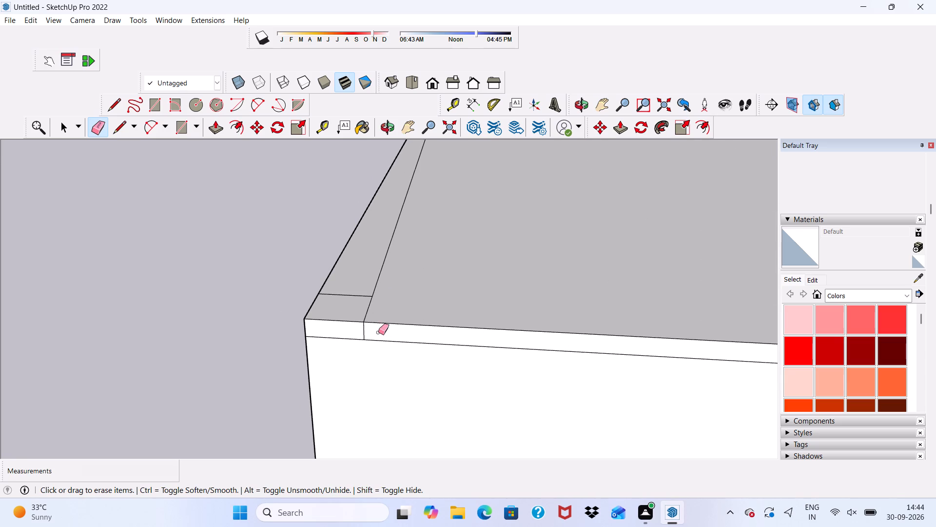
{"action": "left_click", "coordinate": [367, 335]}
{"action": "left_click", "coordinate": [365, 331]}
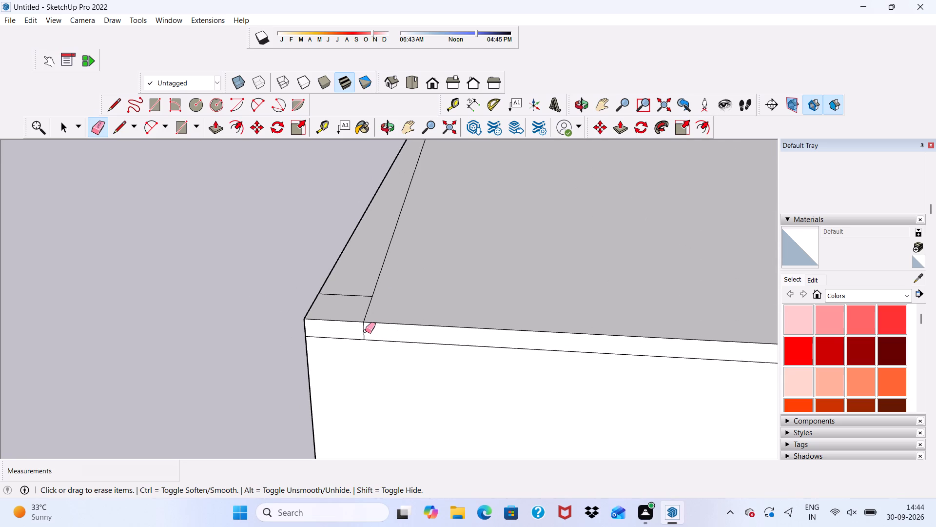
{"action": "left_click", "coordinate": [364, 326]}
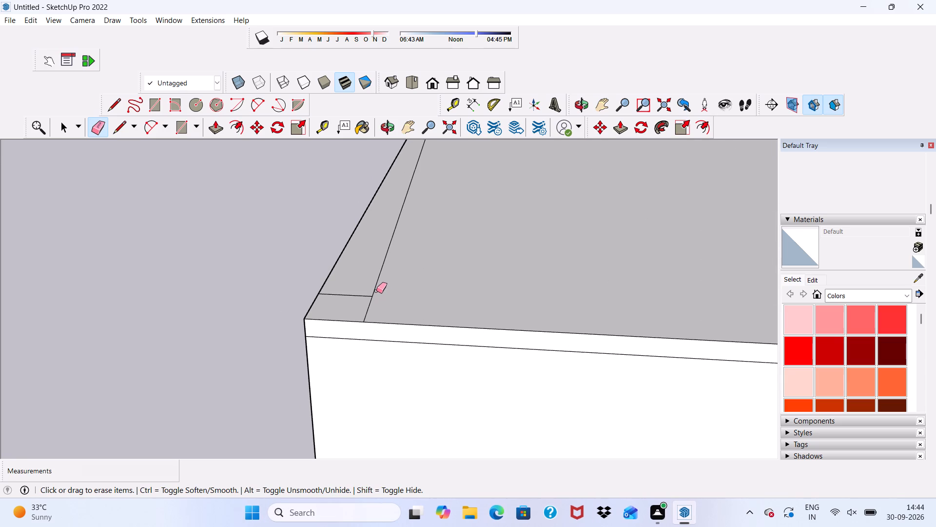
{"action": "left_click", "coordinate": [376, 291]}
{"action": "left_click", "coordinate": [371, 294]}
{"action": "left_click", "coordinate": [366, 297]}
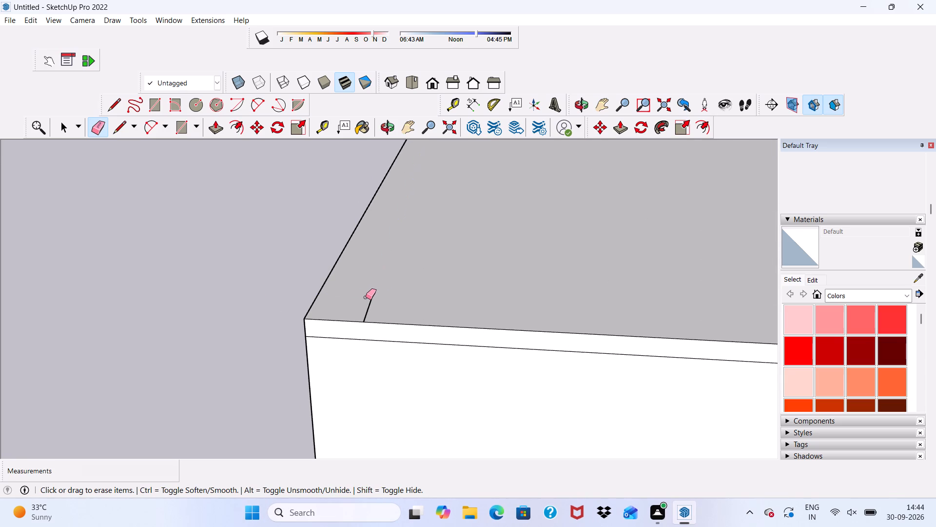
{"action": "left_click", "coordinate": [366, 307]}
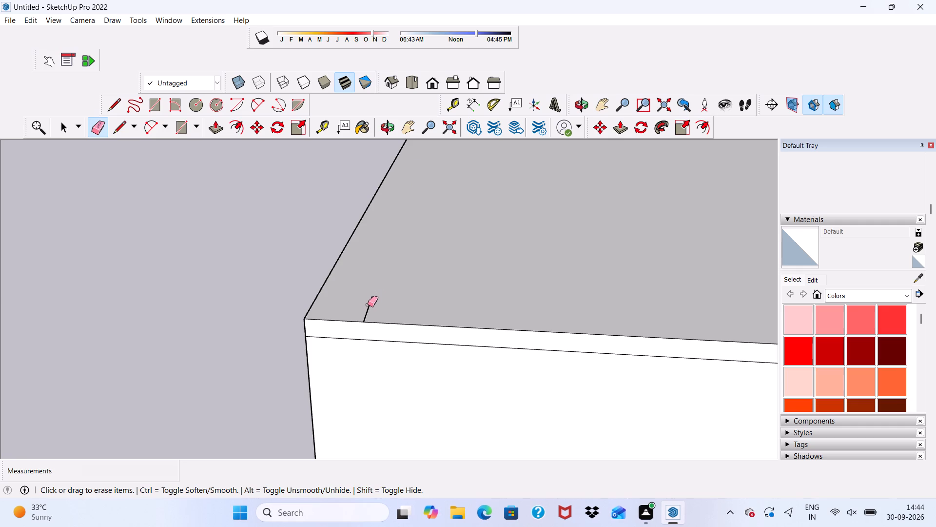
{"action": "left_click", "coordinate": [364, 313]}
{"action": "left_click", "coordinate": [368, 311]}
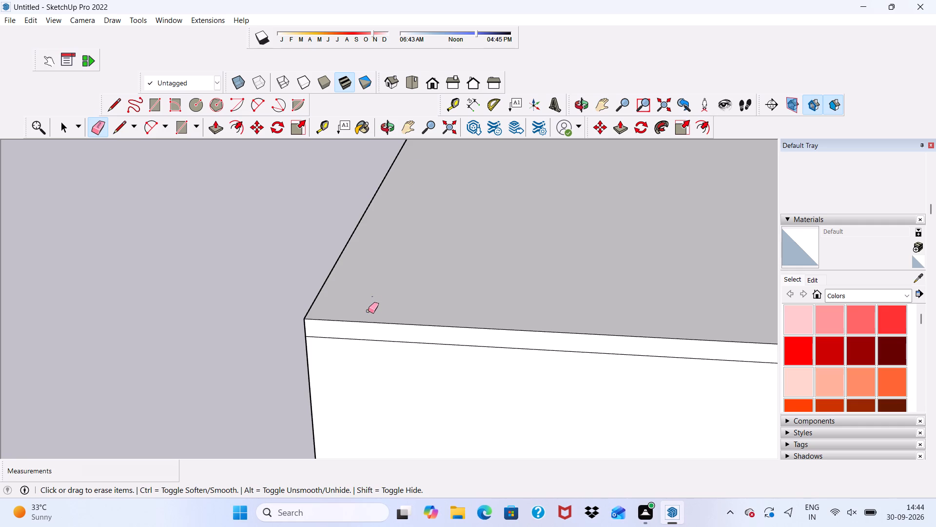
Erase the small leftover outline segments beside the roof slab's rear edge, near the dividing wall.
{"action": "scroll", "coordinate": [369, 311], "scroll_direction": "down", "scroll_amount": 10}
{"action": "scroll", "coordinate": [420, 300], "scroll_direction": "up", "scroll_amount": 1}
{"action": "scroll", "coordinate": [420, 300], "scroll_direction": "down", "scroll_amount": 5}
{"action": "scroll", "coordinate": [430, 321], "scroll_direction": "up", "scroll_amount": 1}
{"action": "scroll", "coordinate": [430, 321], "scroll_direction": "down", "scroll_amount": 3}
{"action": "scroll", "coordinate": [567, 251], "scroll_direction": "up", "scroll_amount": 1}
{"action": "scroll", "coordinate": [567, 251], "scroll_direction": "down", "scroll_amount": 3}
{"action": "middle_click_drag", "start_coordinate": [579, 255], "coordinate": [667, 284]}
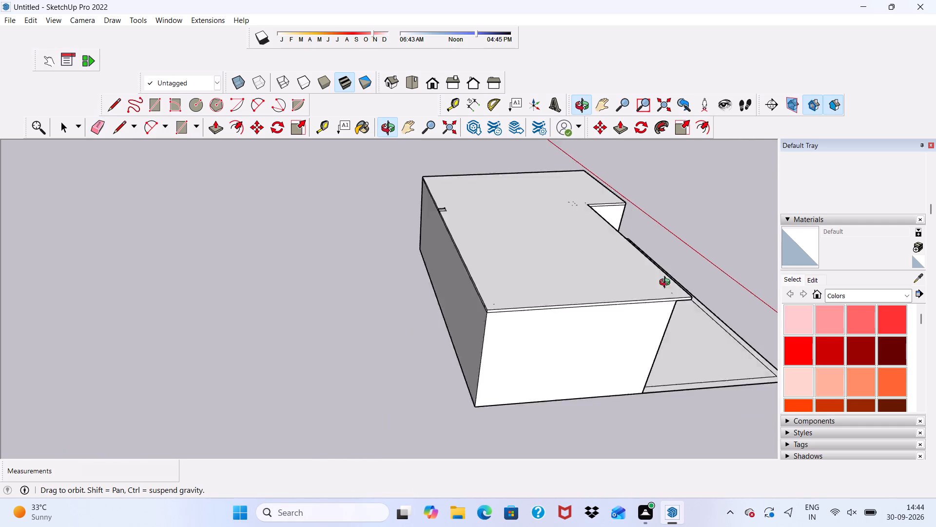
{"action": "middle_click_drag", "start_coordinate": [667, 284], "coordinate": [479, 405]}
{"action": "scroll", "coordinate": [503, 304], "scroll_direction": "up", "scroll_amount": 3}
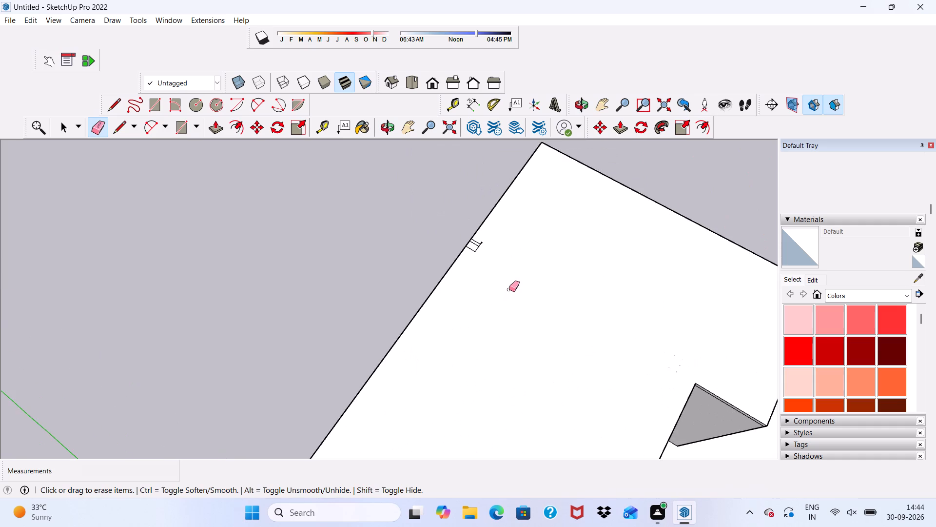
{"action": "scroll", "coordinate": [509, 289], "scroll_direction": "up", "scroll_amount": 5}
{"action": "left_click_drag", "start_coordinate": [461, 211], "coordinate": [446, 229]}
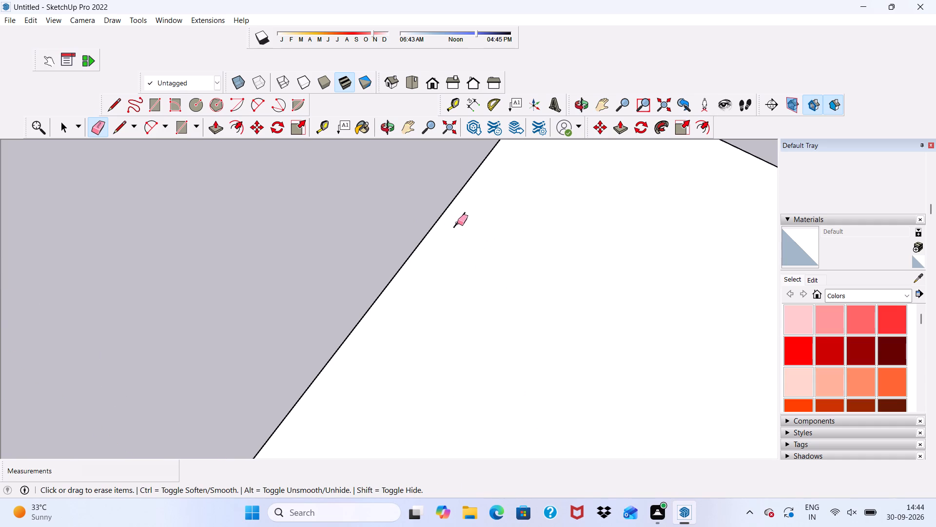
{"action": "left_click", "coordinate": [457, 223]}
{"action": "scroll", "coordinate": [459, 224], "scroll_direction": "down", "scroll_amount": 2}
{"action": "scroll", "coordinate": [467, 215], "scroll_direction": "up", "scroll_amount": 11}
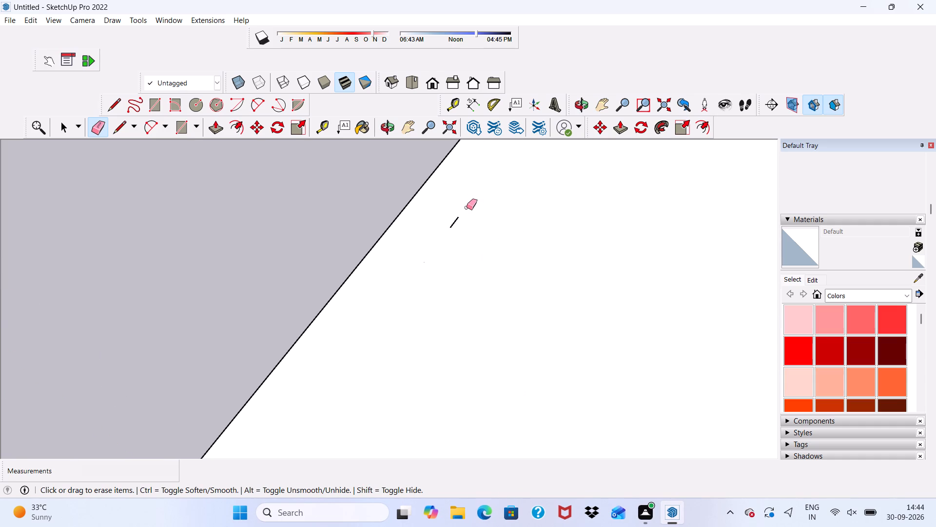
{"action": "scroll", "coordinate": [467, 207], "scroll_direction": "up", "scroll_amount": 6}
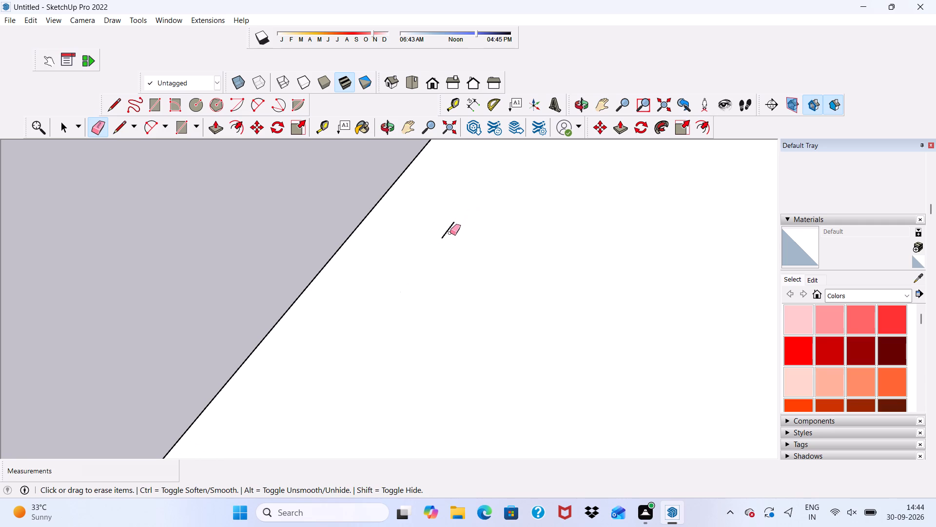
{"action": "left_click", "coordinate": [448, 230]}
{"action": "key", "text": "space"}
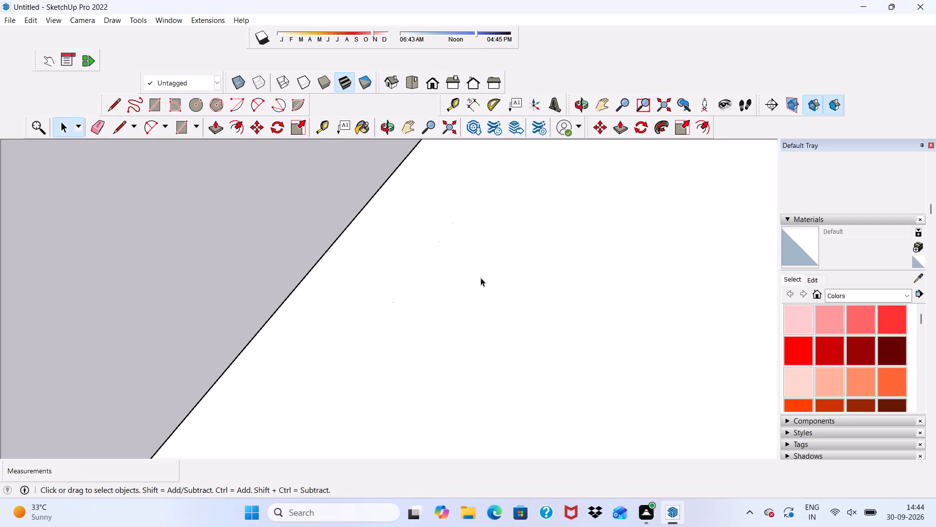
Examine the whole building and the cleaned roof slab from several angles for remaining seams.
{"action": "scroll", "coordinate": [482, 280], "scroll_direction": "down", "scroll_amount": 4}
{"action": "scroll", "coordinate": [569, 260], "scroll_direction": "down", "scroll_amount": 20}
{"action": "scroll", "coordinate": [569, 260], "scroll_direction": "down", "scroll_amount": 12}
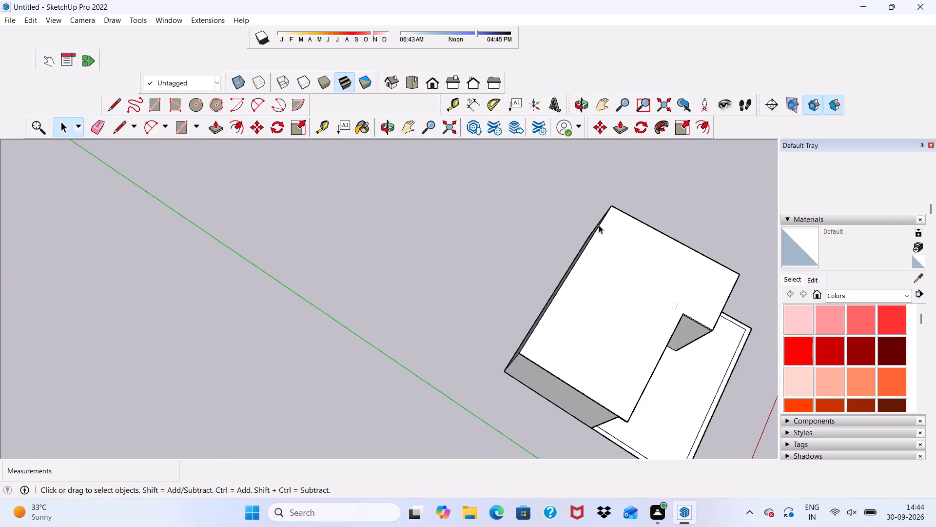
{"action": "scroll", "coordinate": [599, 225], "scroll_direction": "down", "scroll_amount": 5}
{"action": "middle_click_drag", "start_coordinate": [655, 323], "coordinate": [518, 206]}
{"action": "scroll", "coordinate": [577, 225], "scroll_direction": "down", "scroll_amount": 9}
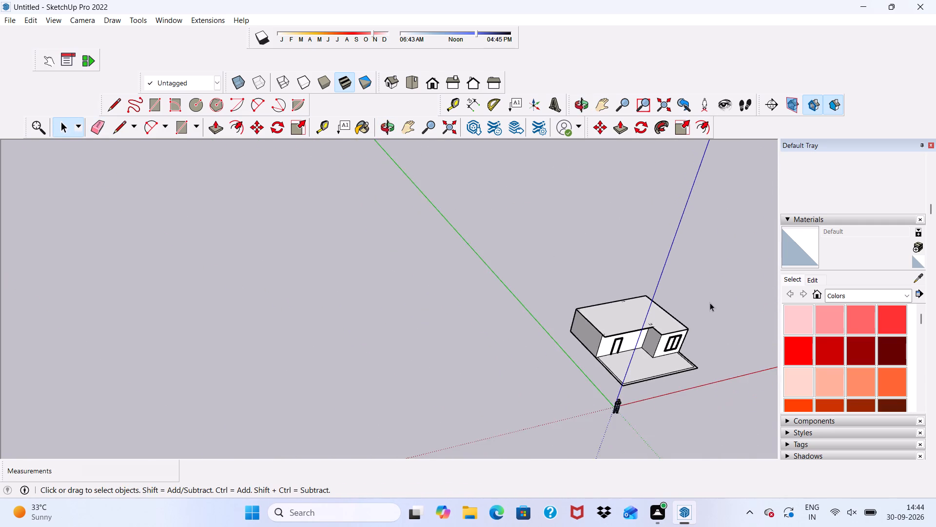
{"action": "scroll", "coordinate": [710, 303], "scroll_direction": "up", "scroll_amount": 13}
{"action": "scroll", "coordinate": [661, 312], "scroll_direction": "down", "scroll_amount": 5}
{"action": "scroll", "coordinate": [606, 295], "scroll_direction": "down", "scroll_amount": 2}
{"action": "middle_click_drag", "start_coordinate": [592, 354], "coordinate": [536, 301]}
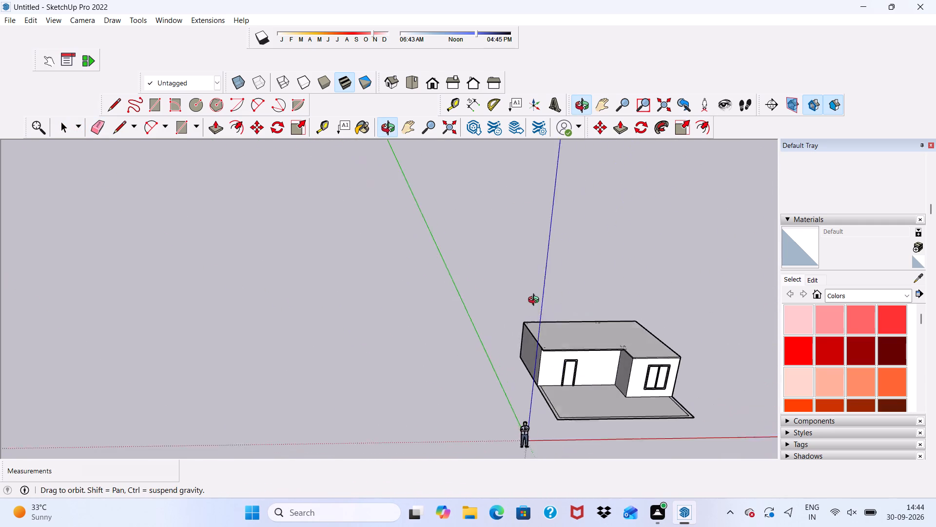
{"action": "middle_click_drag", "start_coordinate": [536, 301], "coordinate": [529, 300]}
{"action": "scroll", "coordinate": [557, 402], "scroll_direction": "up", "scroll_amount": 5}
{"action": "scroll", "coordinate": [614, 334], "scroll_direction": "down", "scroll_amount": 1}
{"action": "scroll", "coordinate": [612, 331], "scroll_direction": "up", "scroll_amount": 5}
{"action": "middle_click_drag", "start_coordinate": [620, 311], "coordinate": [522, 352]}
{"action": "scroll", "coordinate": [523, 340], "scroll_direction": "up", "scroll_amount": 1}
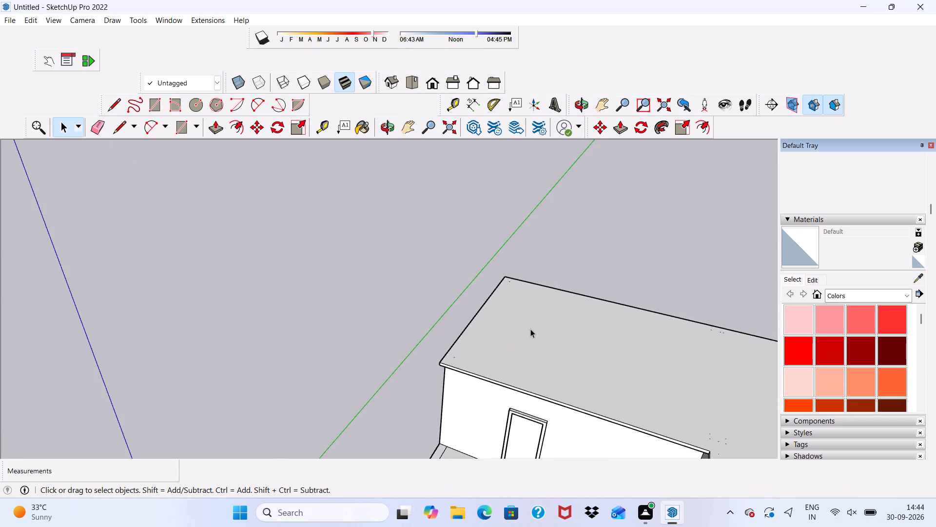
{"action": "scroll", "coordinate": [530, 329], "scroll_direction": "down", "scroll_amount": 11}
{"action": "scroll", "coordinate": [589, 313], "scroll_direction": "up", "scroll_amount": 1}
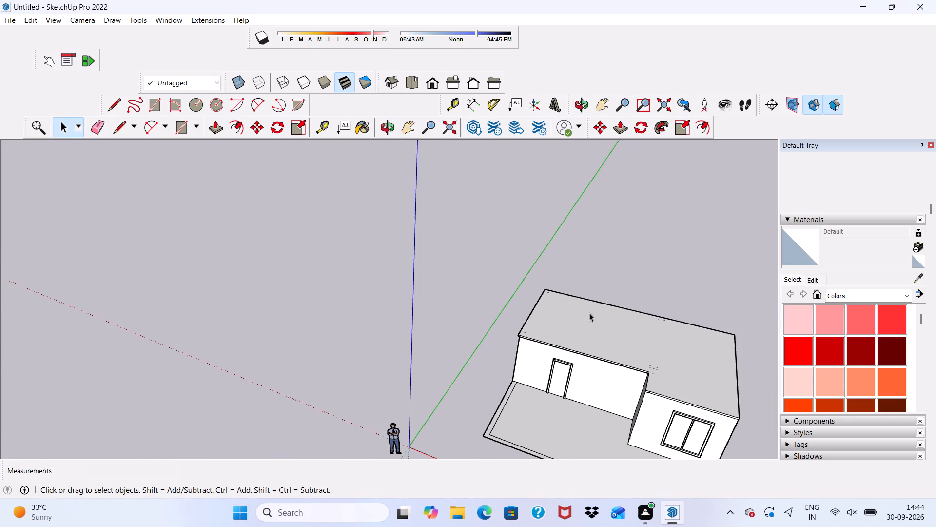
{"action": "scroll", "coordinate": [589, 313], "scroll_direction": "down", "scroll_amount": 1}
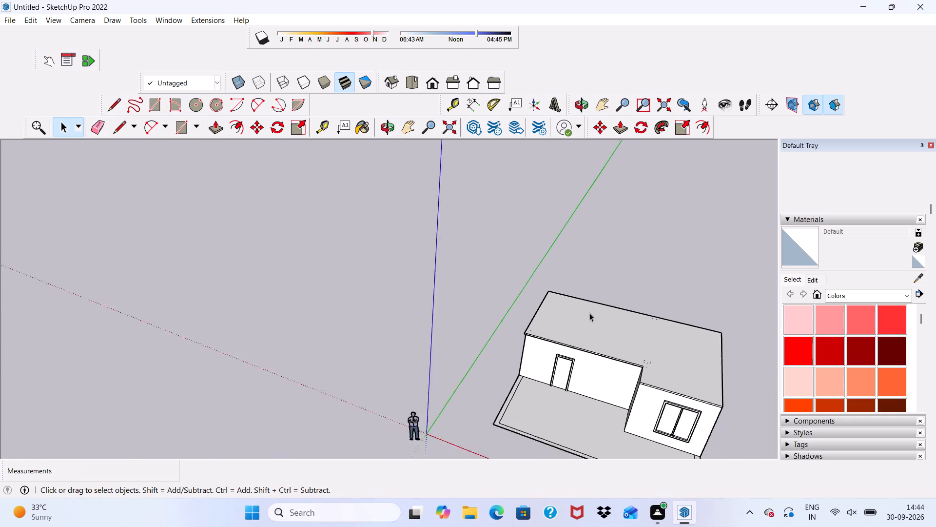
{"action": "scroll", "coordinate": [589, 313], "scroll_direction": "down", "scroll_amount": 2}
{"action": "middle_click_drag", "start_coordinate": [578, 365], "coordinate": [620, 328]}
{"action": "middle_click", "coordinate": [620, 328]}
{"action": "scroll", "coordinate": [620, 328], "scroll_direction": "up", "scroll_amount": 14}
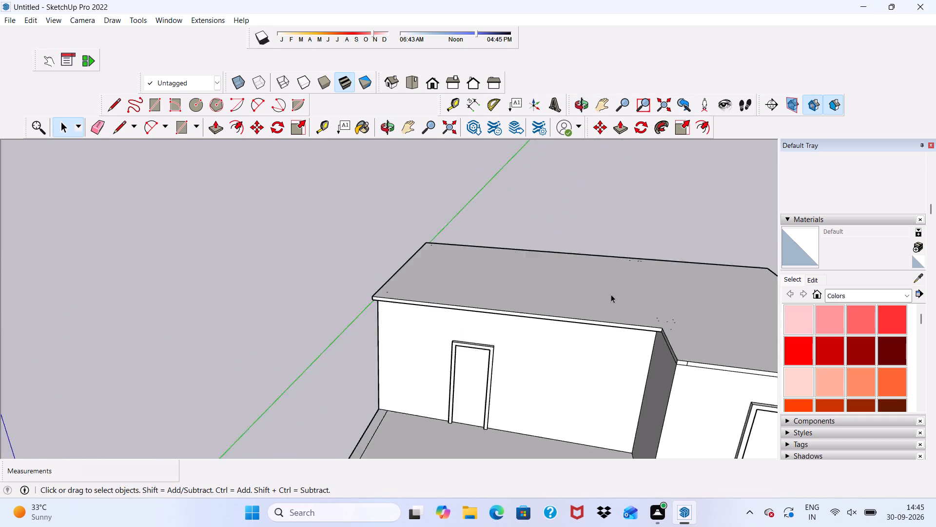
{"action": "scroll", "coordinate": [611, 294], "scroll_direction": "up", "scroll_amount": 9}
{"action": "scroll", "coordinate": [529, 298], "scroll_direction": "down", "scroll_amount": 6}
{"action": "middle_click_drag", "start_coordinate": [528, 288], "coordinate": [495, 365]}
{"action": "scroll", "coordinate": [495, 365], "scroll_direction": "down", "scroll_amount": 1}
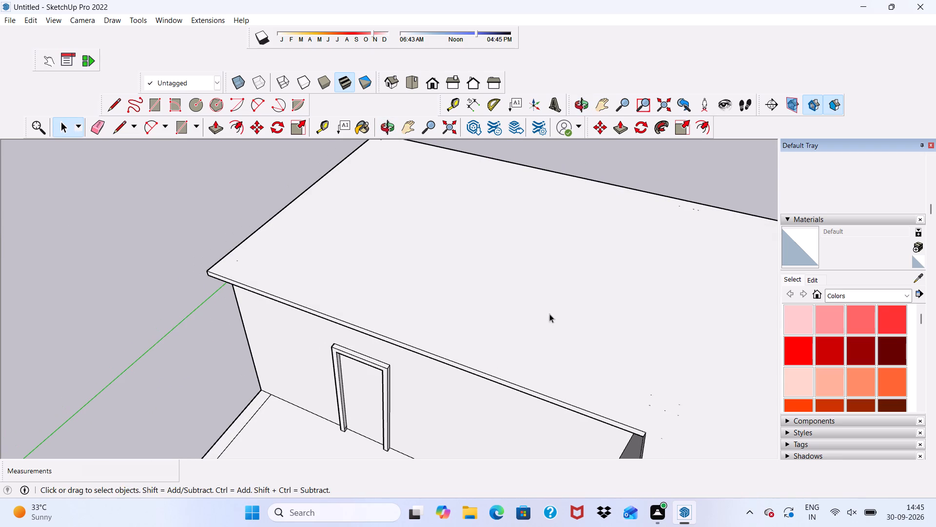
Offset the roof slab's top outline inward by 9".
{"action": "left_click", "coordinate": [236, 129]}
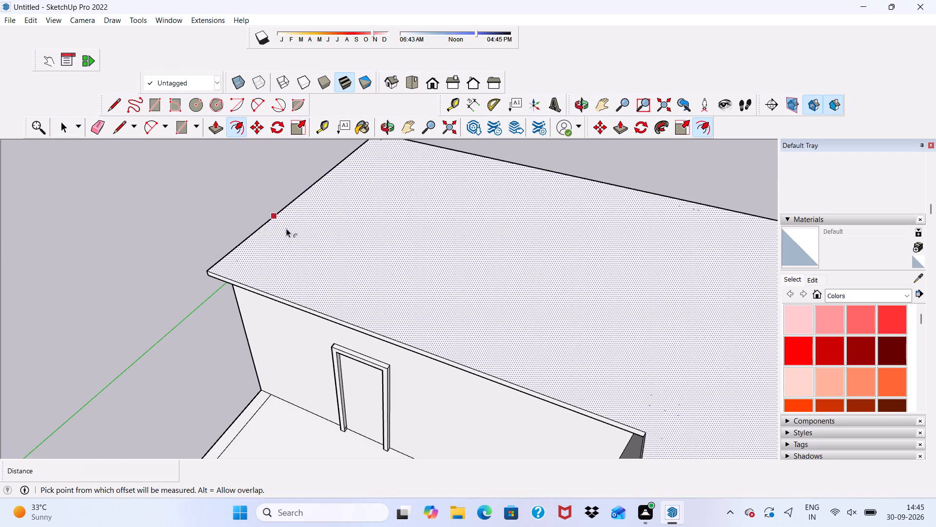
{"action": "left_click", "coordinate": [289, 237]}
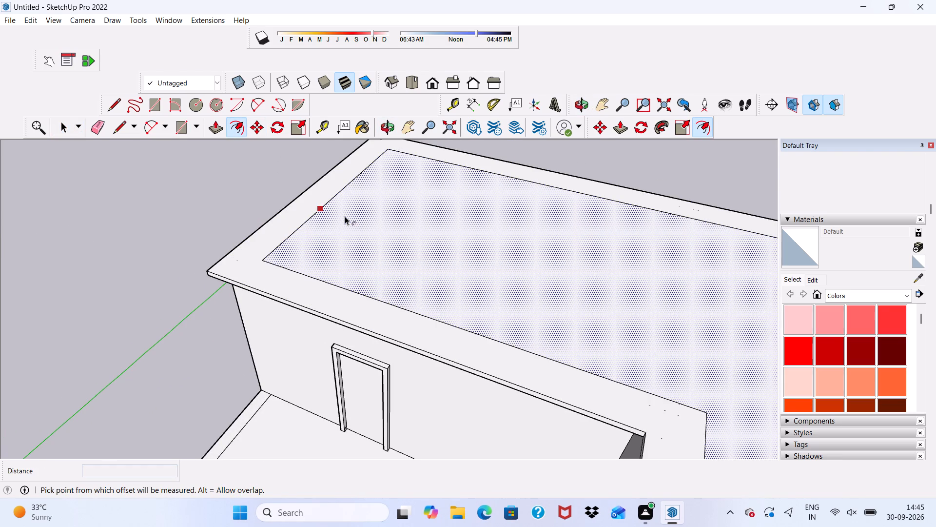
{"action": "key", "text": "ctrl+z"}
{"action": "left_click", "coordinate": [290, 223]}
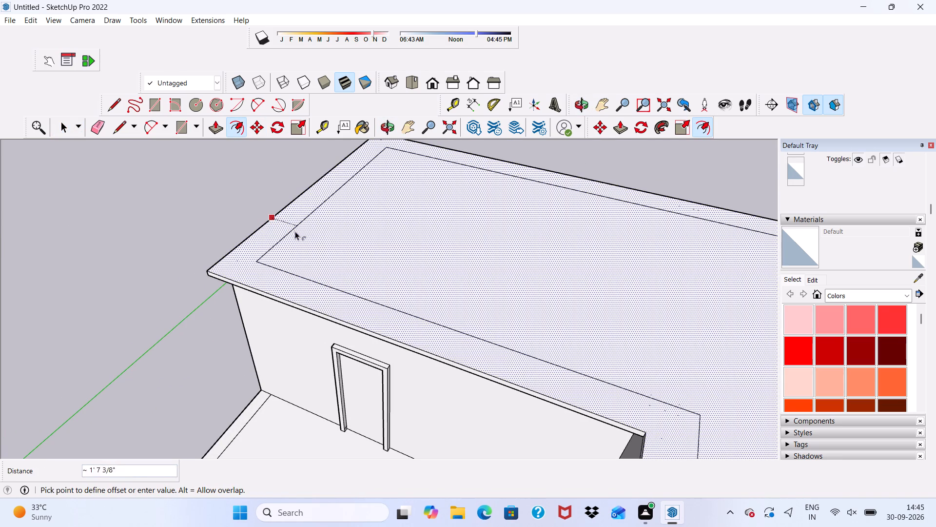
{"action": "type", "text": "9\""}
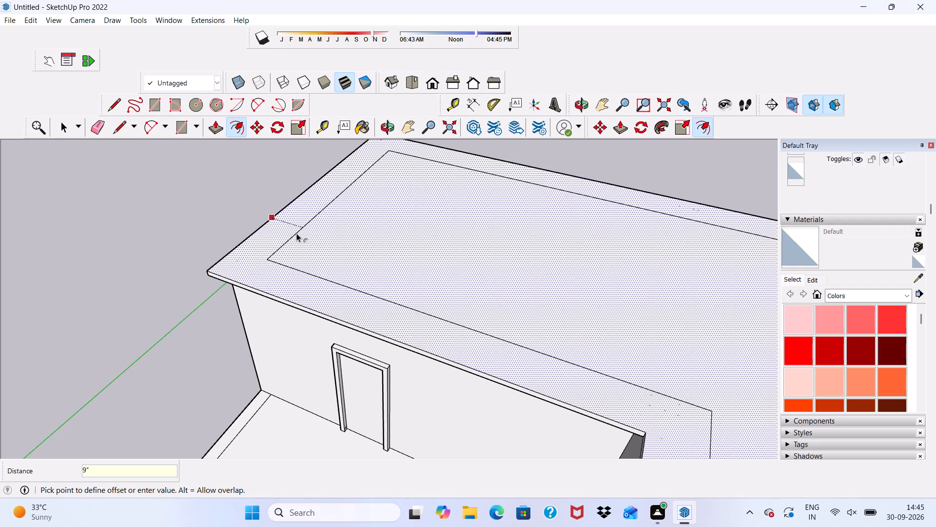
{"action": "key", "text": "Return"}
{"action": "key", "text": "space"}
Push/Pull the border strip around the roof slab's top up 10' as upper-storey walls.
{"action": "scroll", "coordinate": [192, 93], "scroll_direction": "down", "scroll_amount": 6}
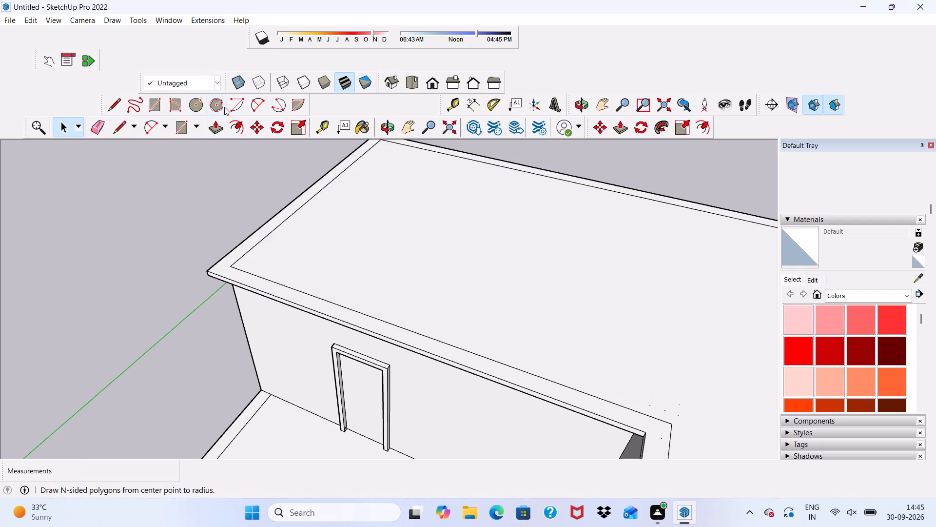
{"action": "left_click", "coordinate": [217, 123]}
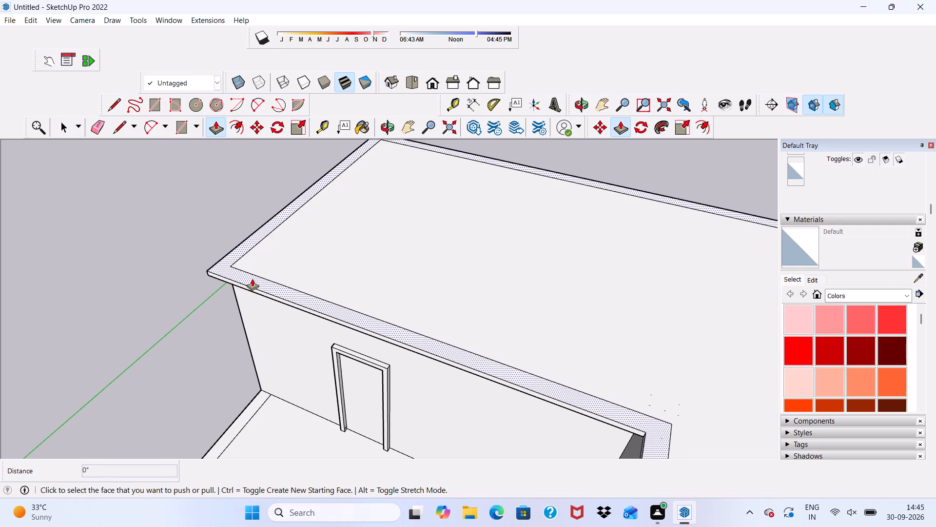
{"action": "left_click", "coordinate": [253, 277]}
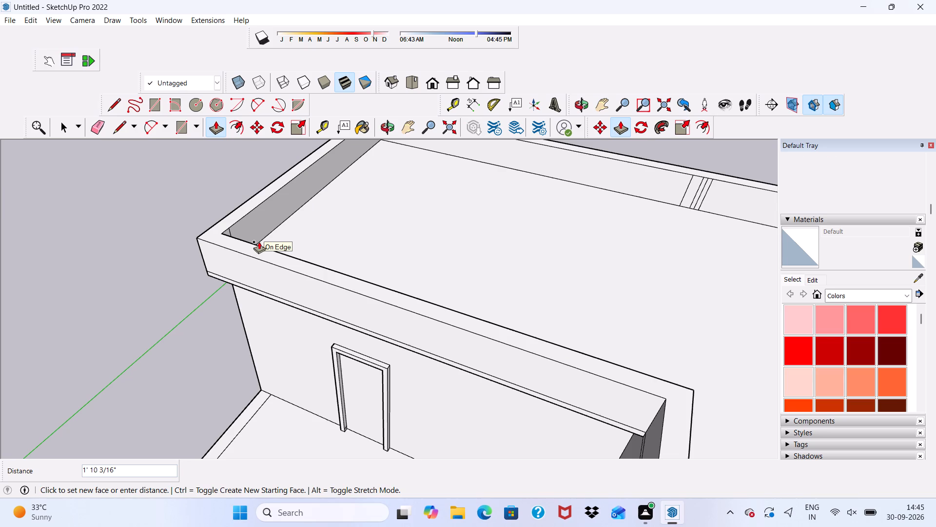
{"action": "type", "text": "10'"}
{"action": "key", "text": "Return"}
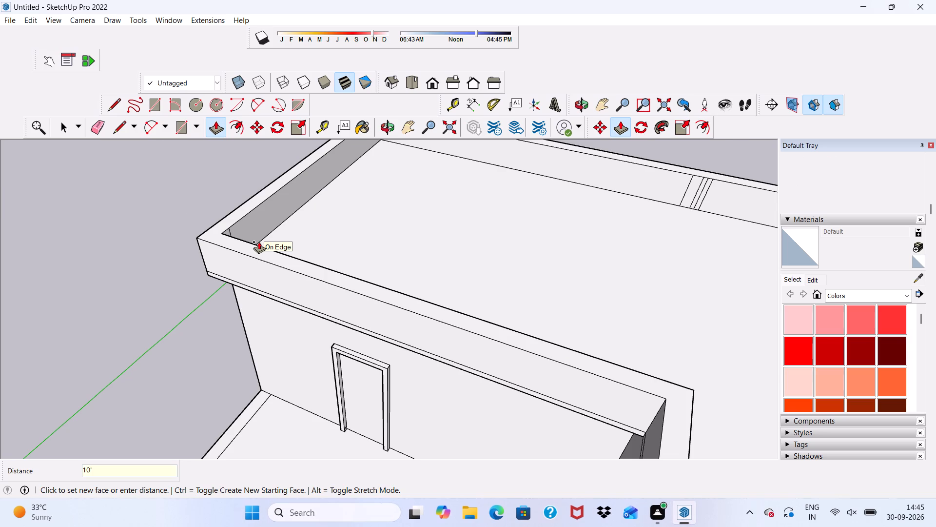
{"action": "scroll", "coordinate": [201, 302], "scroll_direction": "down", "scroll_amount": 8}
{"action": "scroll", "coordinate": [414, 252], "scroll_direction": "up", "scroll_amount": 1}
{"action": "scroll", "coordinate": [422, 250], "scroll_direction": "down", "scroll_amount": 3}
{"action": "middle_click_drag", "start_coordinate": [486, 226], "coordinate": [635, 175]}
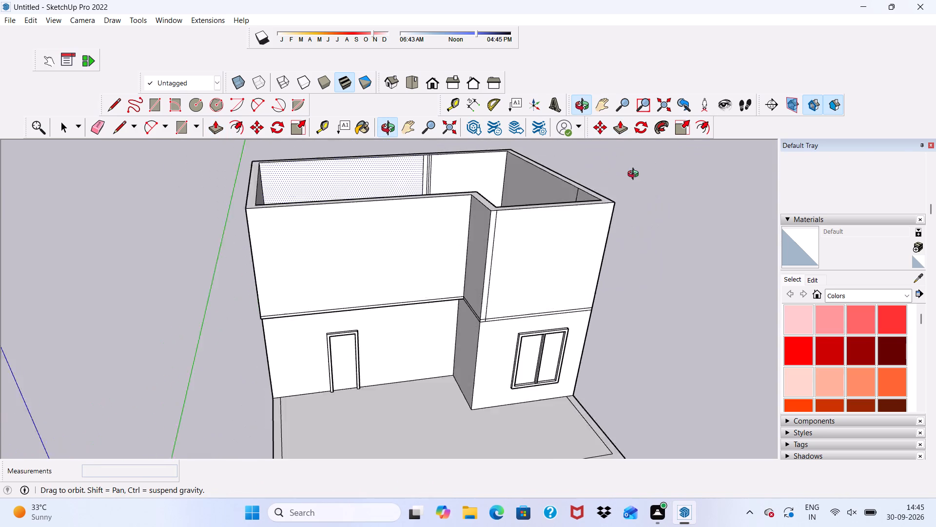
{"action": "middle_click_drag", "start_coordinate": [635, 175], "coordinate": [572, 176]}
{"action": "key", "text": "space"}
Examine the upper-storey walls and their junction with the roof slab from above, in front and below.
{"action": "scroll", "coordinate": [497, 165], "scroll_direction": "up", "scroll_amount": 3}
{"action": "scroll", "coordinate": [472, 170], "scroll_direction": "down", "scroll_amount": 1}
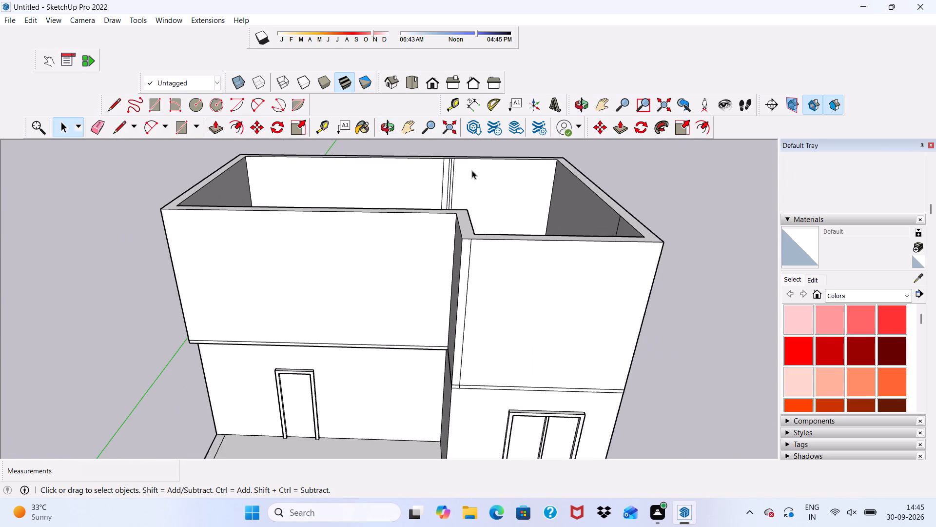
{"action": "middle_click_drag", "start_coordinate": [472, 170], "coordinate": [544, 87]}
{"action": "scroll", "coordinate": [463, 171], "scroll_direction": "up", "scroll_amount": 4}
{"action": "scroll", "coordinate": [463, 171], "scroll_direction": "down", "scroll_amount": 5}
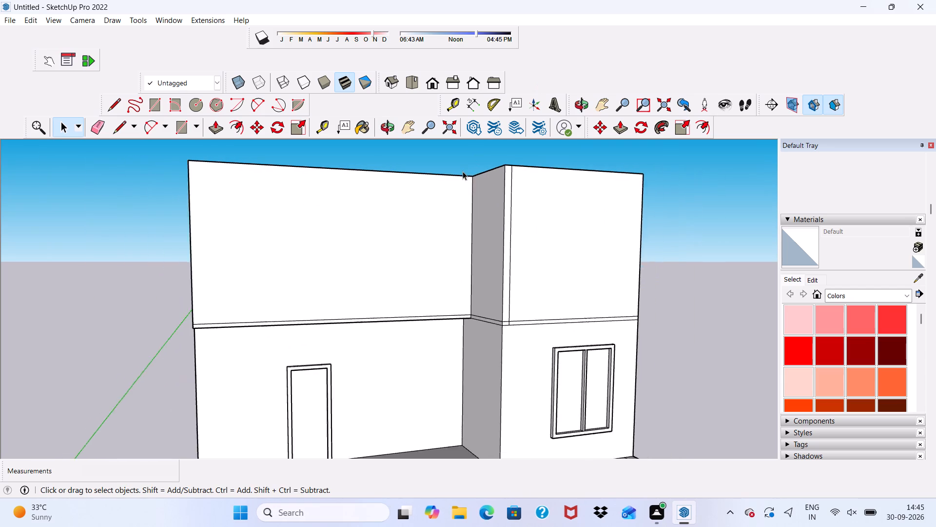
{"action": "middle_click_drag", "start_coordinate": [463, 171], "coordinate": [384, 223]}
{"action": "scroll", "coordinate": [389, 160], "scroll_direction": "up", "scroll_amount": 4}
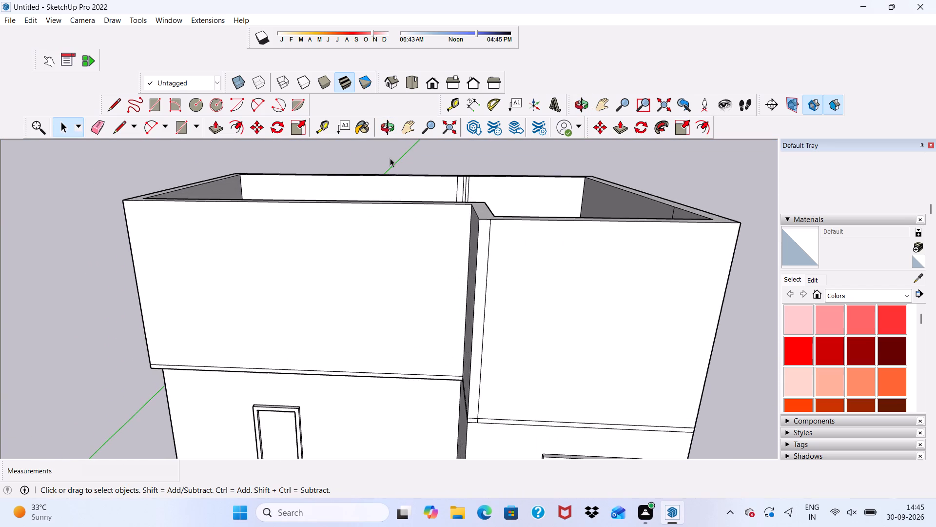
{"action": "scroll", "coordinate": [390, 158], "scroll_direction": "down", "scroll_amount": 5}
{"action": "middle_click_drag", "start_coordinate": [390, 157], "coordinate": [444, 181]}
{"action": "middle_click_drag", "start_coordinate": [450, 173], "coordinate": [460, 163]}
{"action": "middle_click_drag", "start_coordinate": [470, 156], "coordinate": [479, 150]}
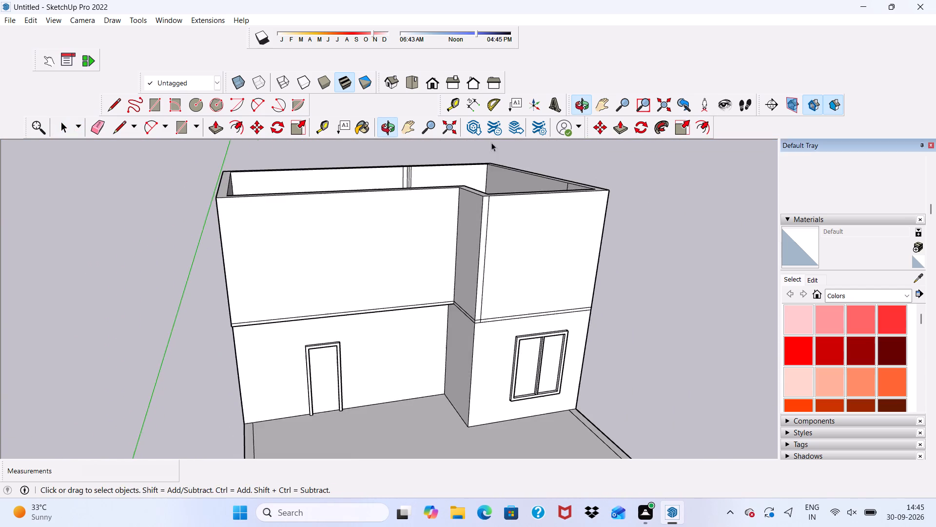
{"action": "scroll", "coordinate": [440, 238], "scroll_direction": "up", "scroll_amount": 4}
{"action": "middle_click_drag", "start_coordinate": [402, 263], "coordinate": [390, 204]}
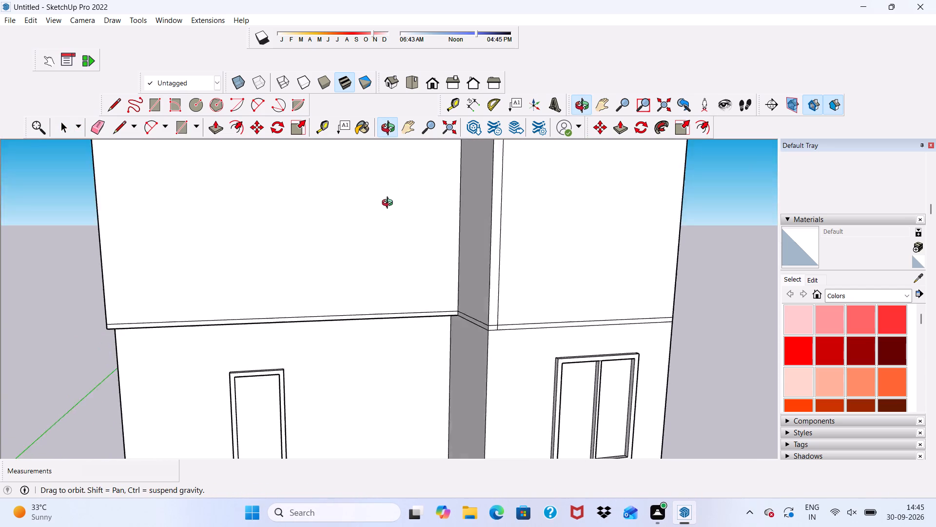
{"action": "middle_click_drag", "start_coordinate": [390, 204], "coordinate": [436, 118]}
{"action": "middle_click", "coordinate": [437, 118]}
{"action": "scroll", "coordinate": [302, 257], "scroll_direction": "up", "scroll_amount": 4}
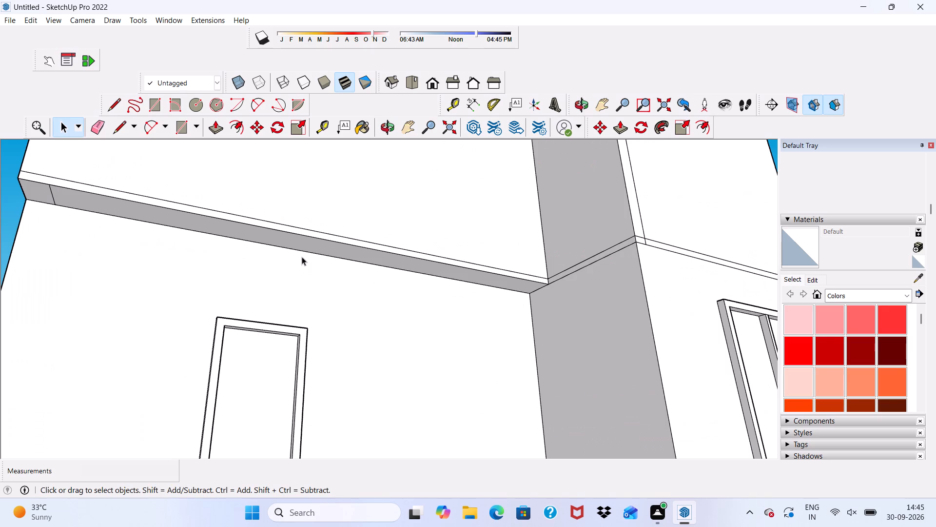
{"action": "middle_click_drag", "start_coordinate": [302, 257], "coordinate": [222, 344]}
{"action": "middle_click", "coordinate": [222, 344]}
{"action": "scroll", "coordinate": [233, 318], "scroll_direction": "up", "scroll_amount": 1}
{"action": "scroll", "coordinate": [284, 266], "scroll_direction": "down", "scroll_amount": 2}
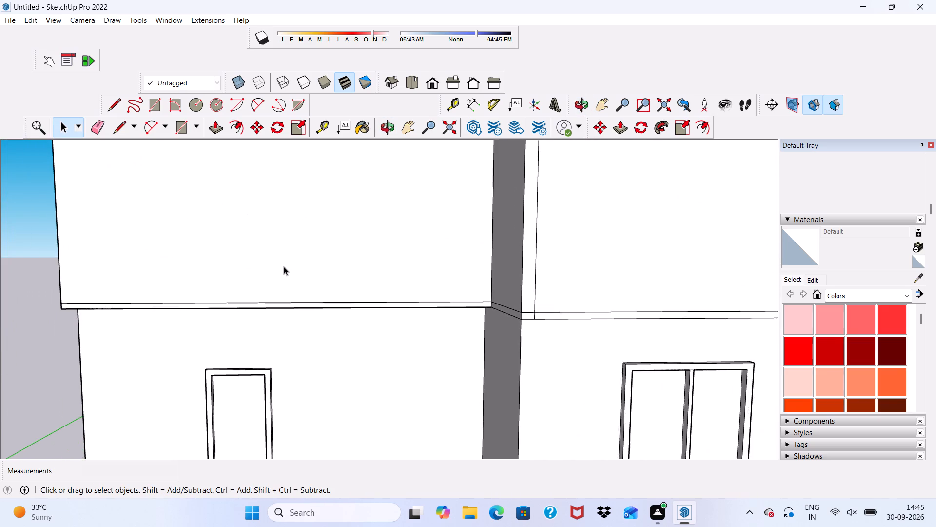
{"action": "scroll", "coordinate": [284, 266], "scroll_direction": "down", "scroll_amount": 2}
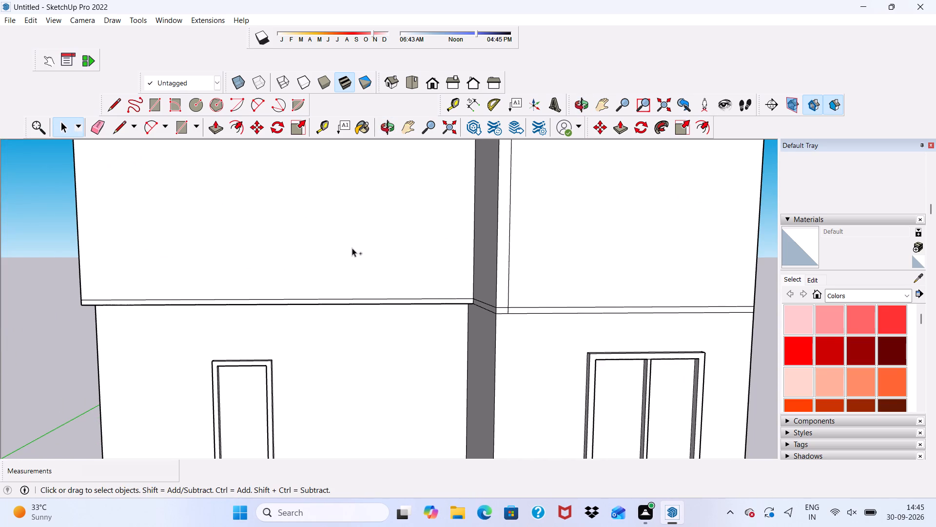
Undo the 10' Push/Pull of the upper-storey walls.
{"action": "key", "text": "ctrl+z"}
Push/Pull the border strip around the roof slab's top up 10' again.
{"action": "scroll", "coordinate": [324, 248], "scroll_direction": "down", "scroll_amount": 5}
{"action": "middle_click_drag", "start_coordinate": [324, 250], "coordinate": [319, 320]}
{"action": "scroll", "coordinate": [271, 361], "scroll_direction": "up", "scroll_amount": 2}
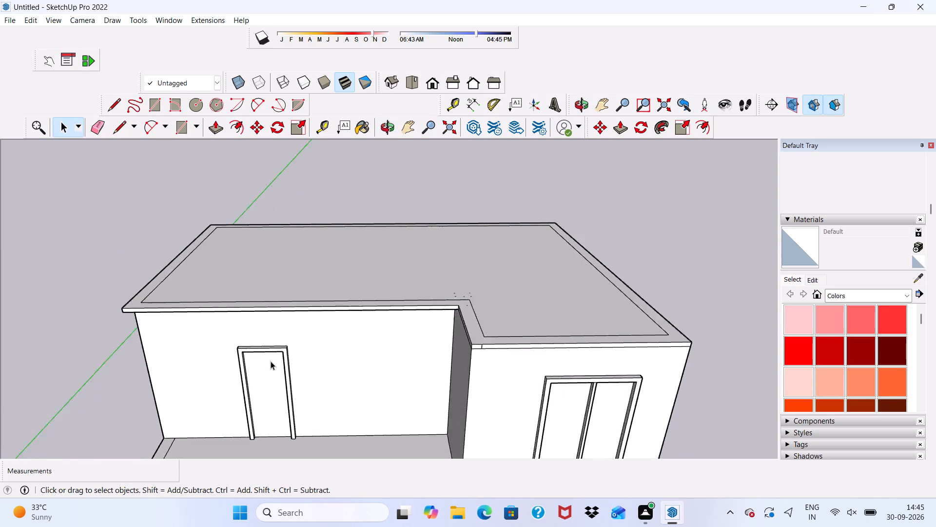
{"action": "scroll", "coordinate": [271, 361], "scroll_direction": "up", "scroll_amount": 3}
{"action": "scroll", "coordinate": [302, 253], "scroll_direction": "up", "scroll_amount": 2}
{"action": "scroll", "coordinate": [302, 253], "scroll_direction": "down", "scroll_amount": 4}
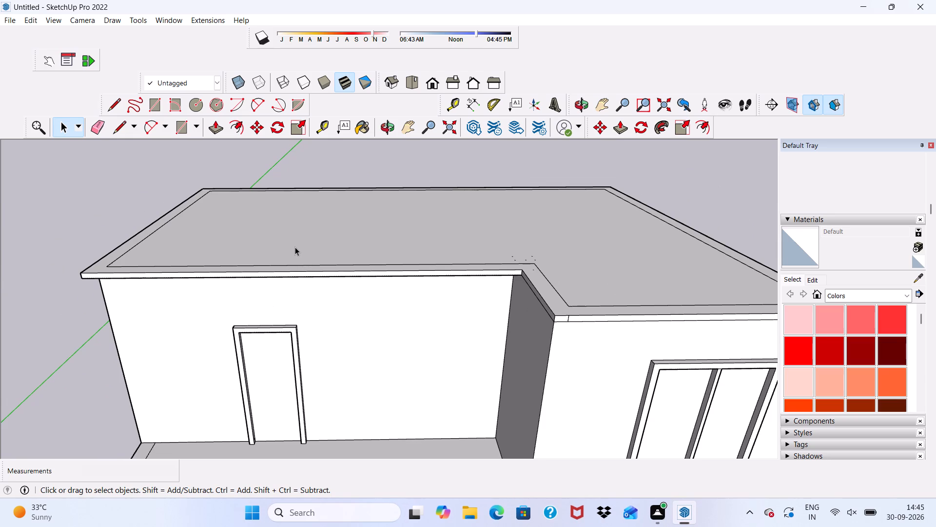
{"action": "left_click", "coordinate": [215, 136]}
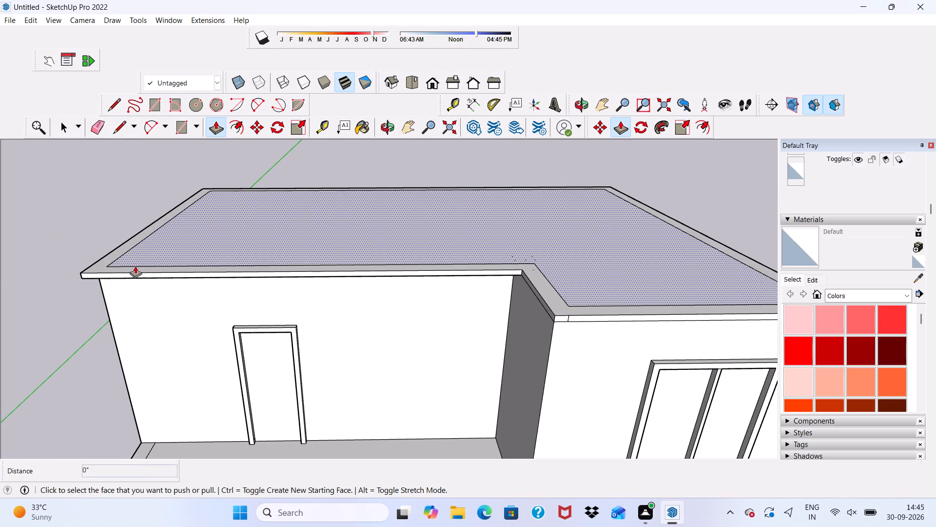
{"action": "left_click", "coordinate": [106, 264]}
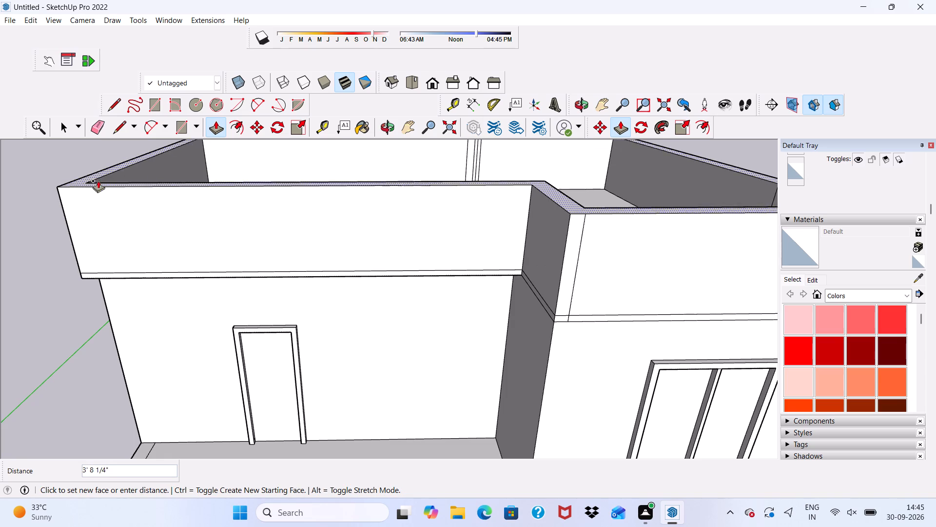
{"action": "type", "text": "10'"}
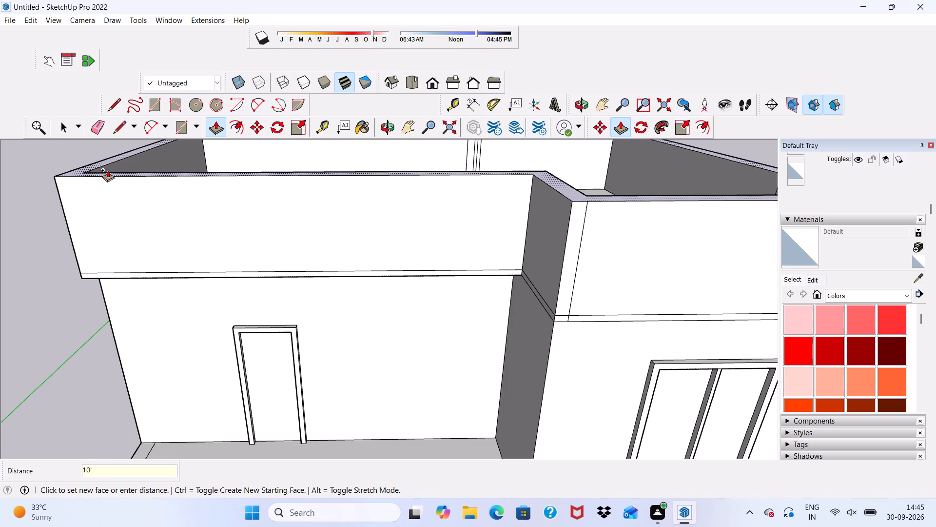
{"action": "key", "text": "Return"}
Examine the raised upper walls and the slab's overhang above the door wall from below and above.
{"action": "scroll", "coordinate": [87, 180], "scroll_direction": "up", "scroll_amount": 1}
{"action": "scroll", "coordinate": [44, 192], "scroll_direction": "down", "scroll_amount": 7}
{"action": "middle_click_drag", "start_coordinate": [161, 213], "coordinate": [236, 121]}
{"action": "middle_click", "coordinate": [236, 121]}
{"action": "scroll", "coordinate": [247, 146], "scroll_direction": "up", "scroll_amount": 5}
{"action": "scroll", "coordinate": [247, 146], "scroll_direction": "down", "scroll_amount": 6}
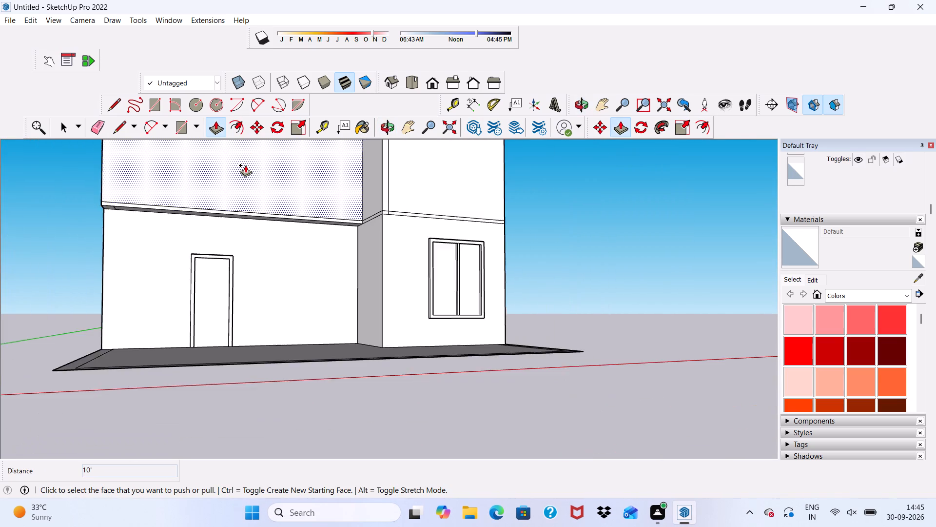
{"action": "scroll", "coordinate": [245, 165], "scroll_direction": "down", "scroll_amount": 5}
{"action": "middle_click_drag", "start_coordinate": [245, 164], "coordinate": [167, 387]}
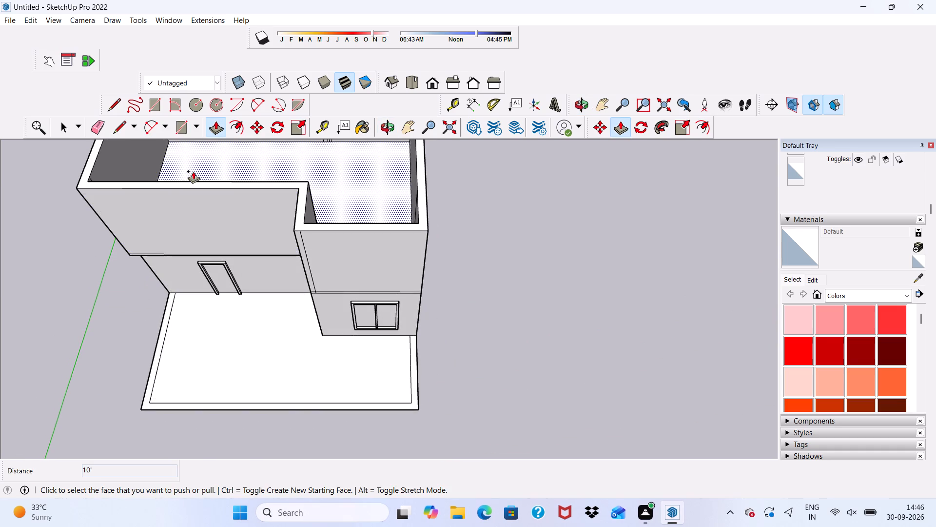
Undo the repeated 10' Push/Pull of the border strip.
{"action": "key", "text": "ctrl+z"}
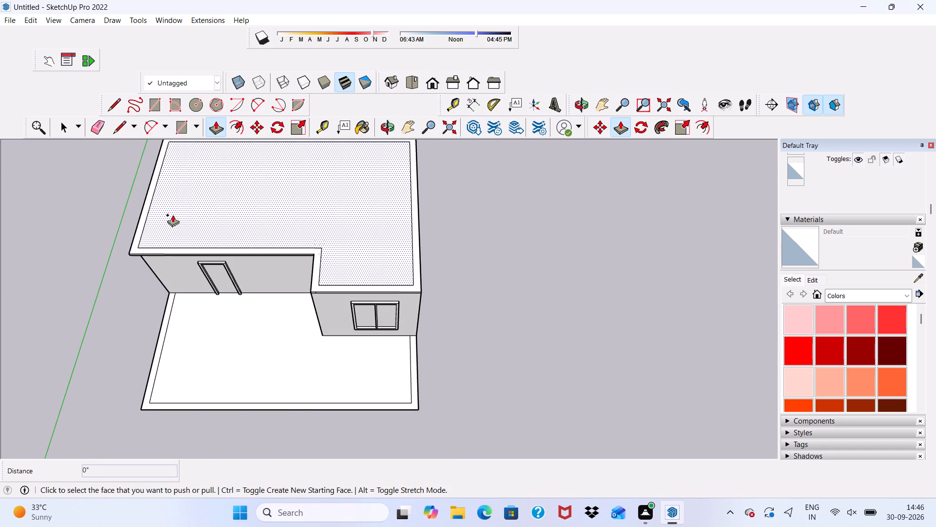
Draw a line across the border strip from the inner outline's front corner on the door side to the slab's front edge.
{"action": "scroll", "coordinate": [136, 247], "scroll_direction": "up", "scroll_amount": 3}
{"action": "key", "text": "space"}
{"action": "scroll", "coordinate": [109, 203], "scroll_direction": "up", "scroll_amount": 3}
{"action": "left_click", "coordinate": [117, 126]}
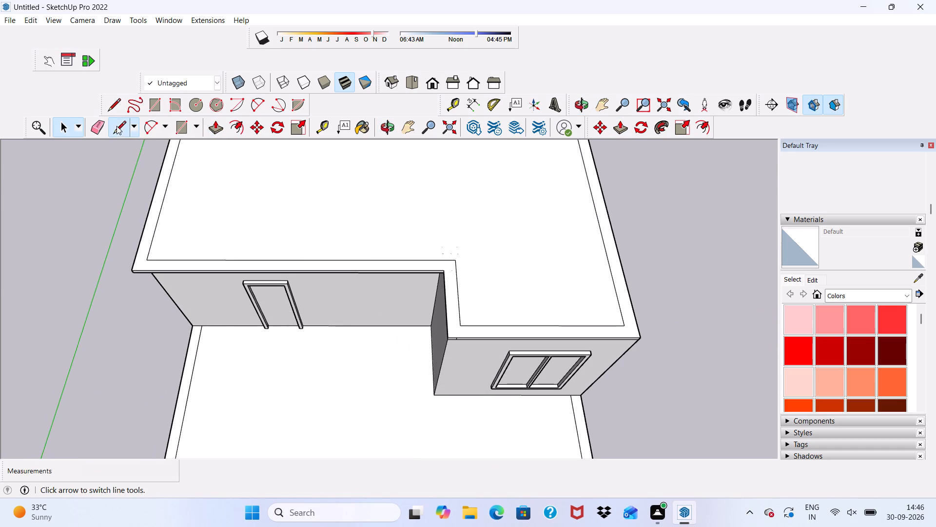
{"action": "scroll", "coordinate": [157, 236], "scroll_direction": "up", "scroll_amount": 4}
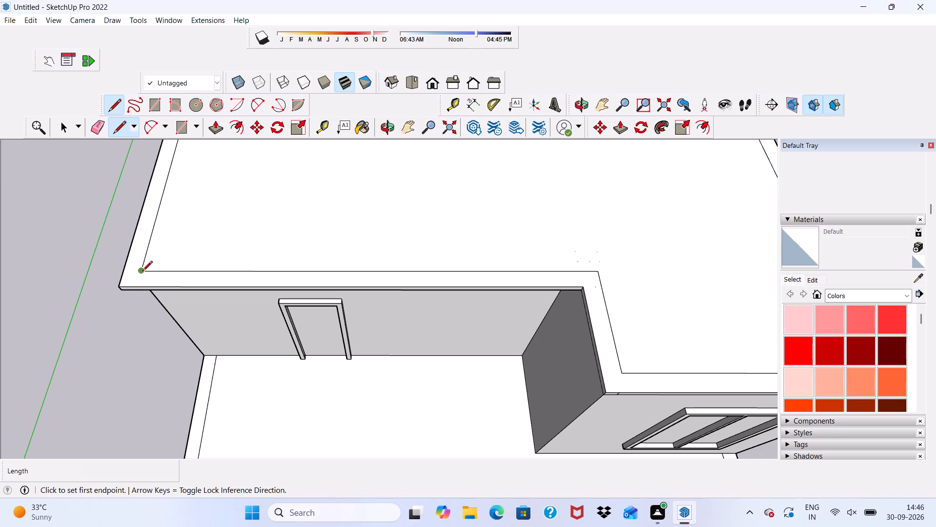
{"action": "left_click", "coordinate": [142, 272]}
{"action": "left_click", "coordinate": [141, 284]}
Draw a line across the border strip from the inner outline's outer front corner above the window to the slab's front edge.
{"action": "scroll", "coordinate": [154, 260], "scroll_direction": "down", "scroll_amount": 11}
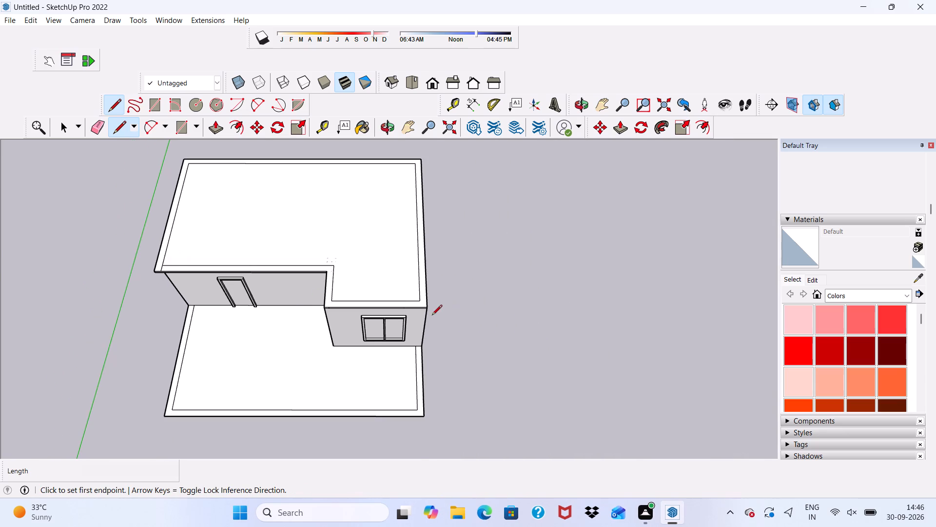
{"action": "scroll", "coordinate": [430, 317], "scroll_direction": "up", "scroll_amount": 9}
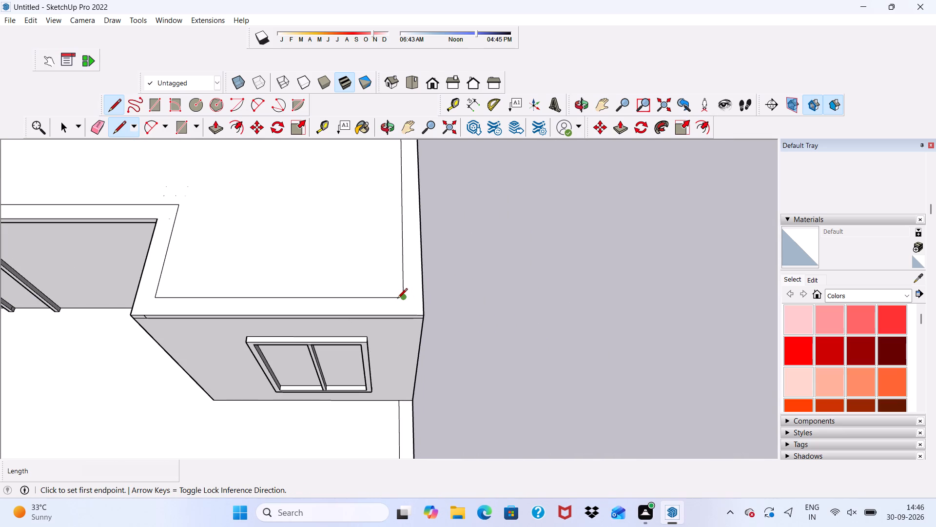
{"action": "left_click", "coordinate": [397, 299]}
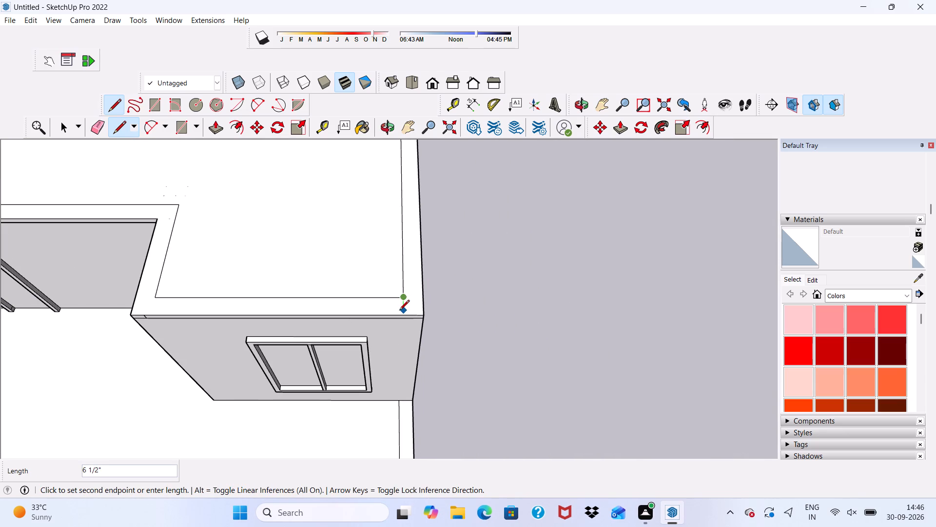
{"action": "left_click", "coordinate": [402, 314]}
{"action": "scroll", "coordinate": [402, 277], "scroll_direction": "down", "scroll_amount": 5}
{"action": "key", "text": "space"}
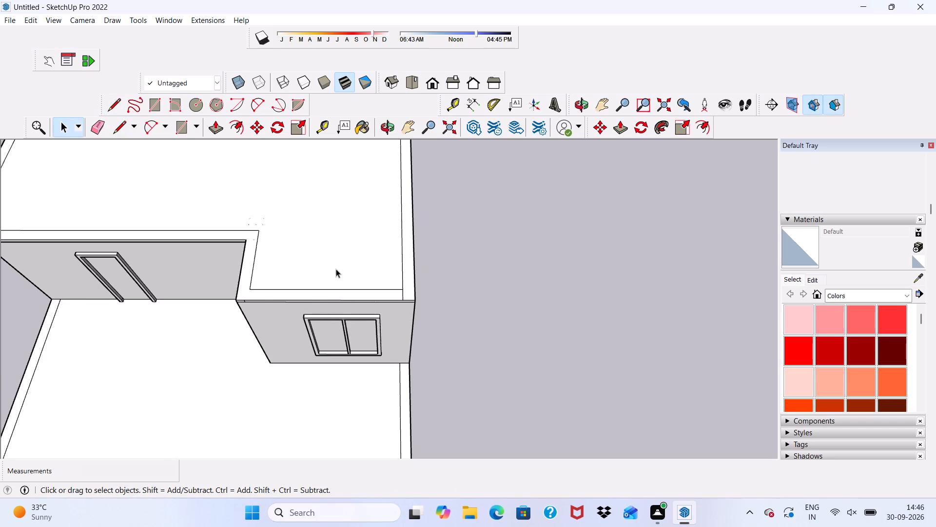
Examine the roof slab's border strip and its new corner divisions from above.
{"action": "scroll", "coordinate": [336, 269], "scroll_direction": "down", "scroll_amount": 5}
{"action": "middle_click_drag", "start_coordinate": [336, 269], "coordinate": [400, 292]}
{"action": "scroll", "coordinate": [82, 208], "scroll_direction": "up", "scroll_amount": 4}
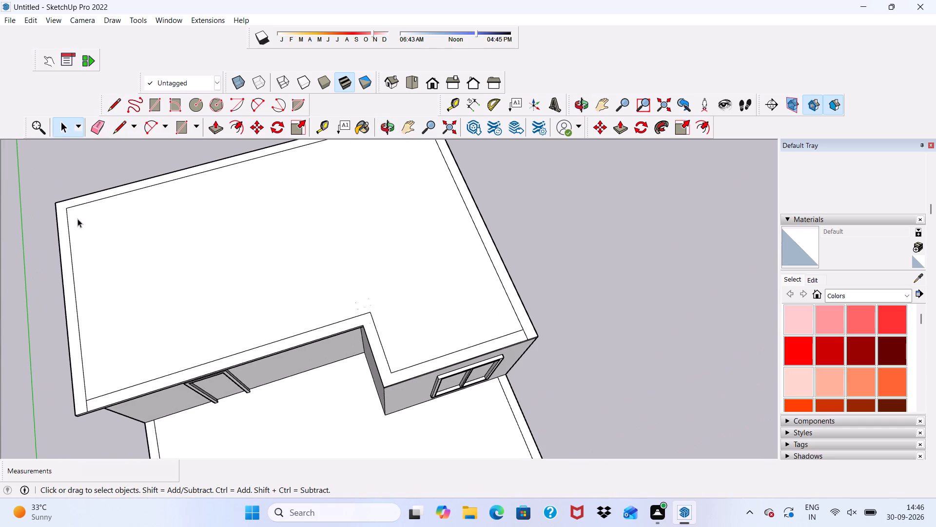
{"action": "scroll", "coordinate": [80, 217], "scroll_direction": "down", "scroll_amount": 1}
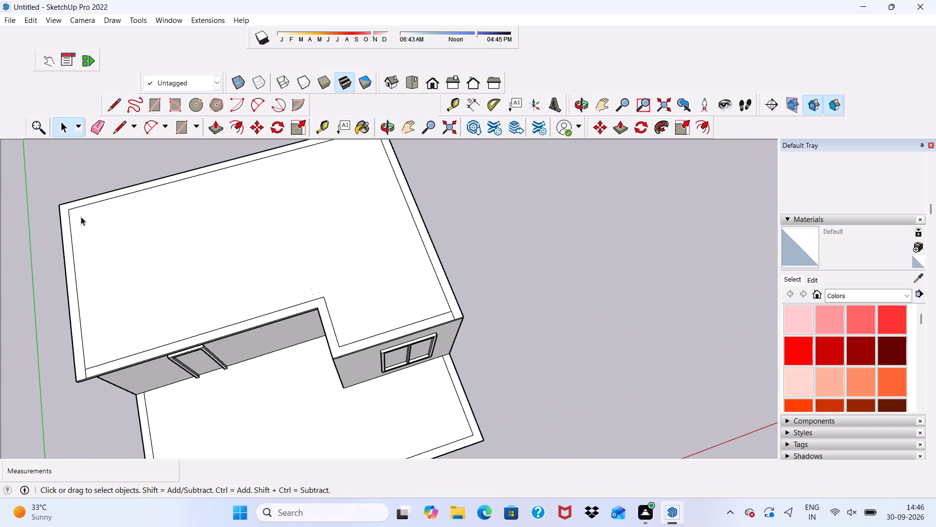
{"action": "scroll", "coordinate": [81, 217], "scroll_direction": "down", "scroll_amount": 1}
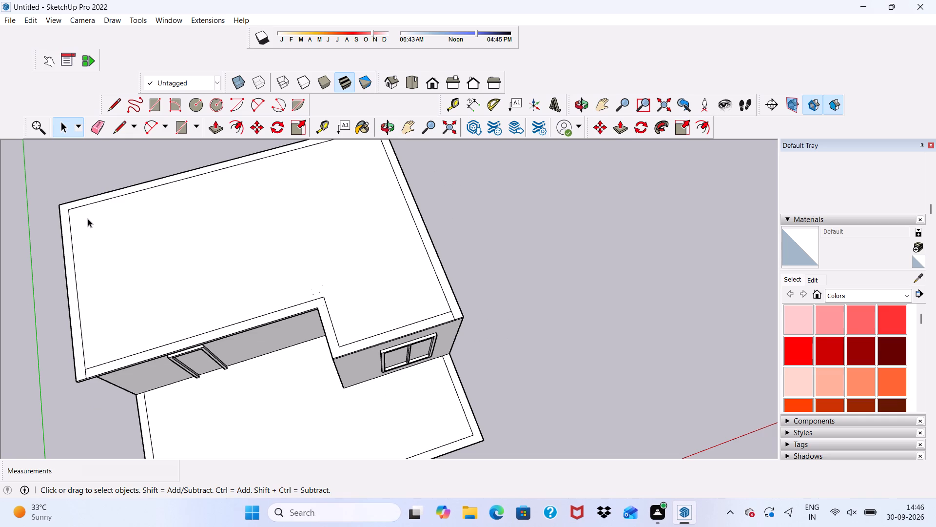
{"action": "scroll", "coordinate": [120, 211], "scroll_direction": "down", "scroll_amount": 3}
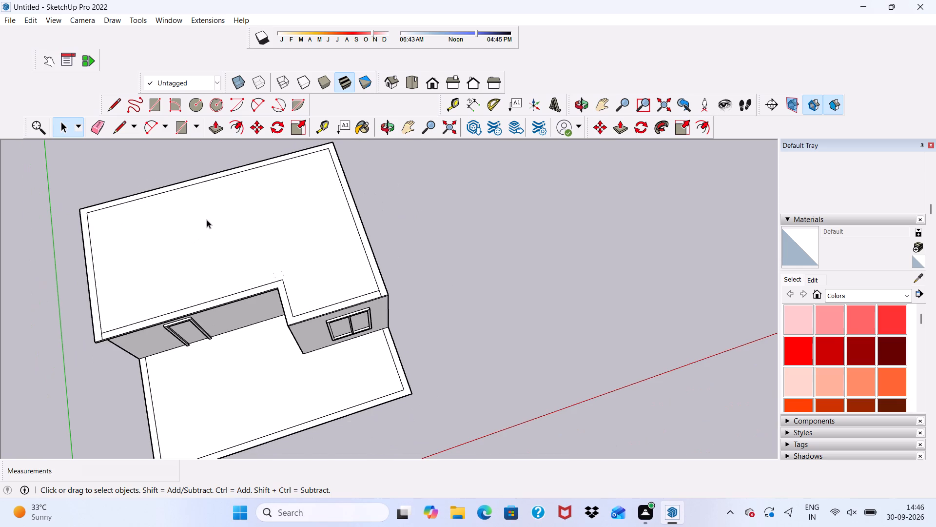
{"action": "scroll", "coordinate": [207, 220], "scroll_direction": "down", "scroll_amount": 7}
{"action": "middle_click_drag", "start_coordinate": [195, 232], "coordinate": [203, 177]}
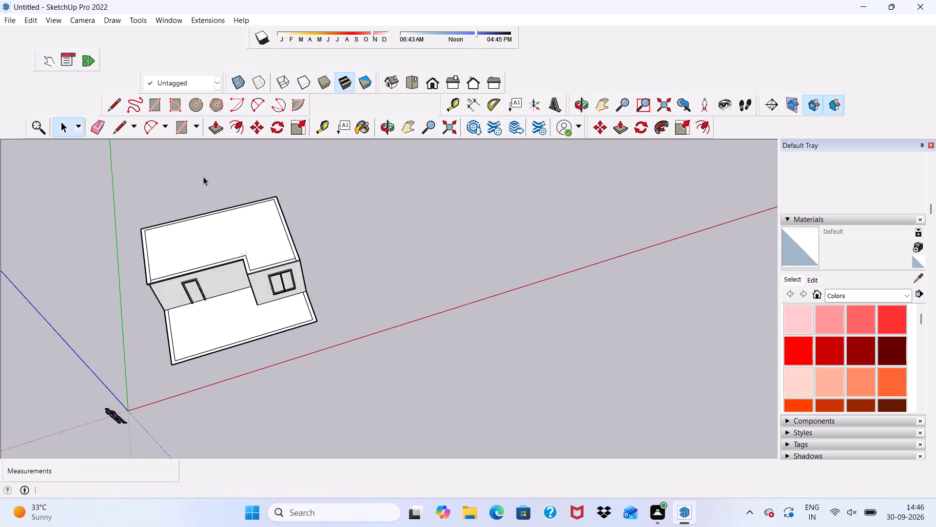
{"action": "scroll", "coordinate": [203, 177], "scroll_direction": "up", "scroll_amount": 9}
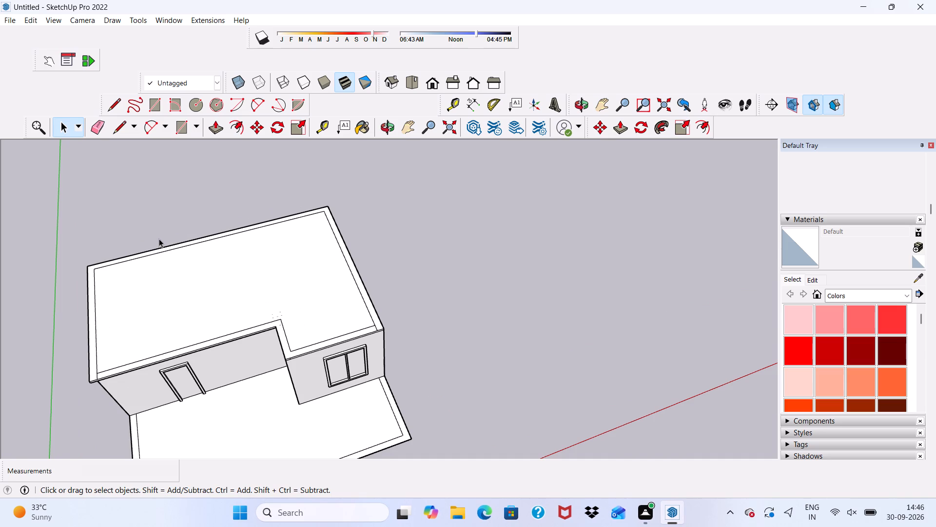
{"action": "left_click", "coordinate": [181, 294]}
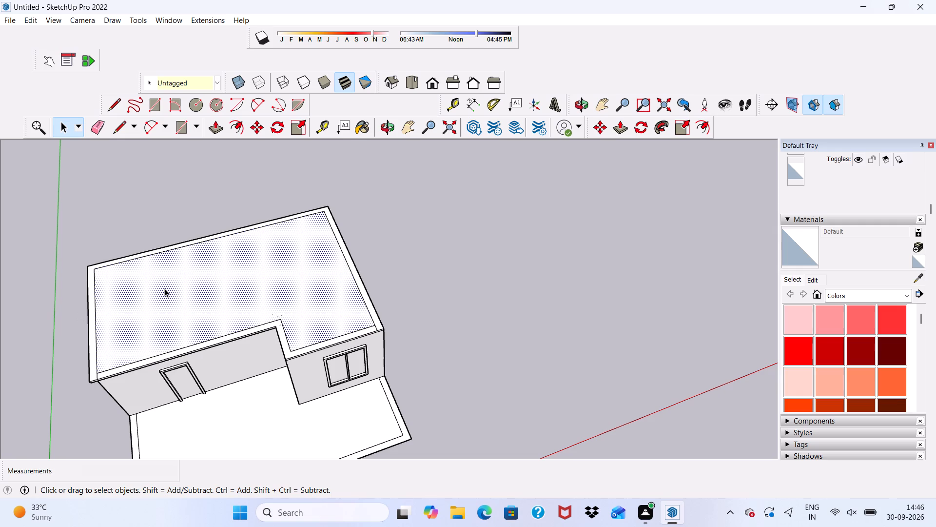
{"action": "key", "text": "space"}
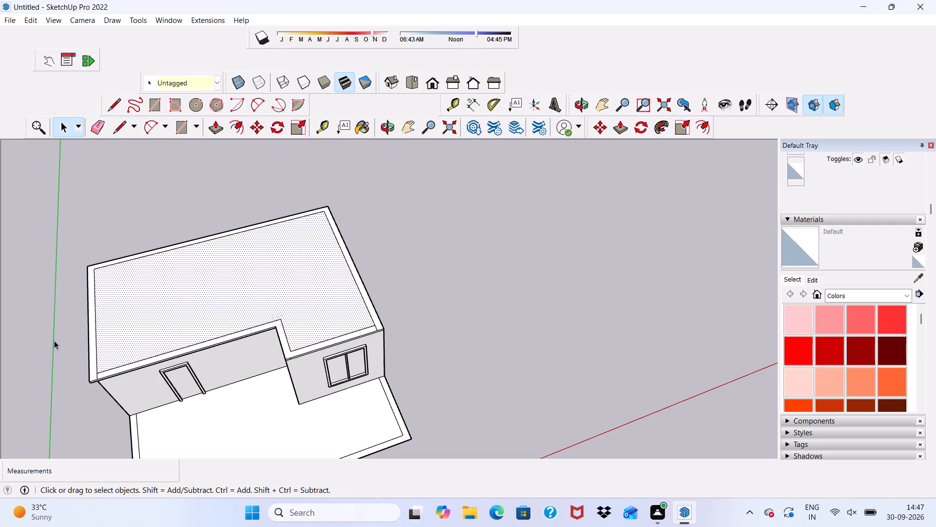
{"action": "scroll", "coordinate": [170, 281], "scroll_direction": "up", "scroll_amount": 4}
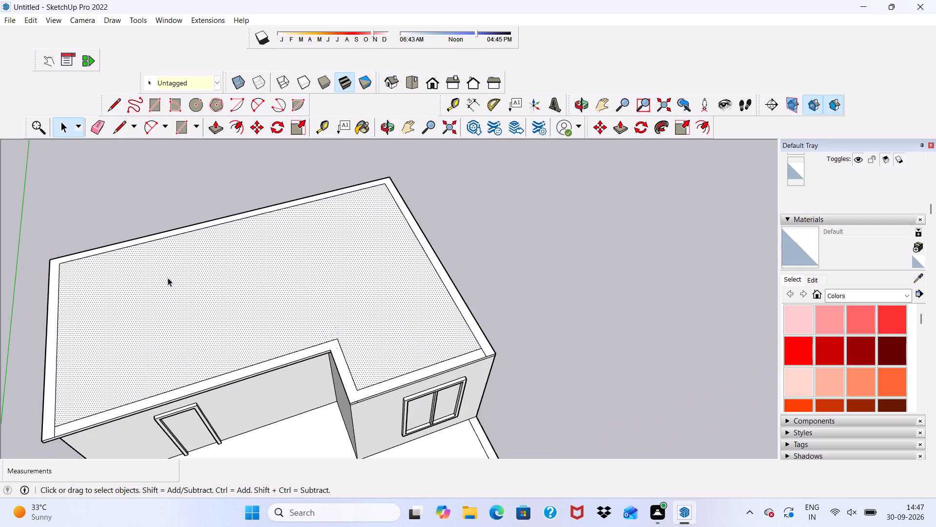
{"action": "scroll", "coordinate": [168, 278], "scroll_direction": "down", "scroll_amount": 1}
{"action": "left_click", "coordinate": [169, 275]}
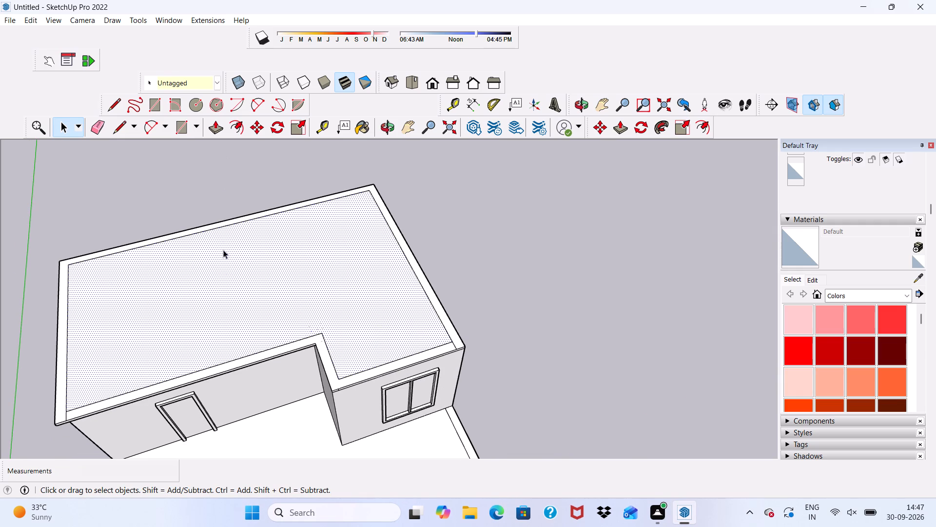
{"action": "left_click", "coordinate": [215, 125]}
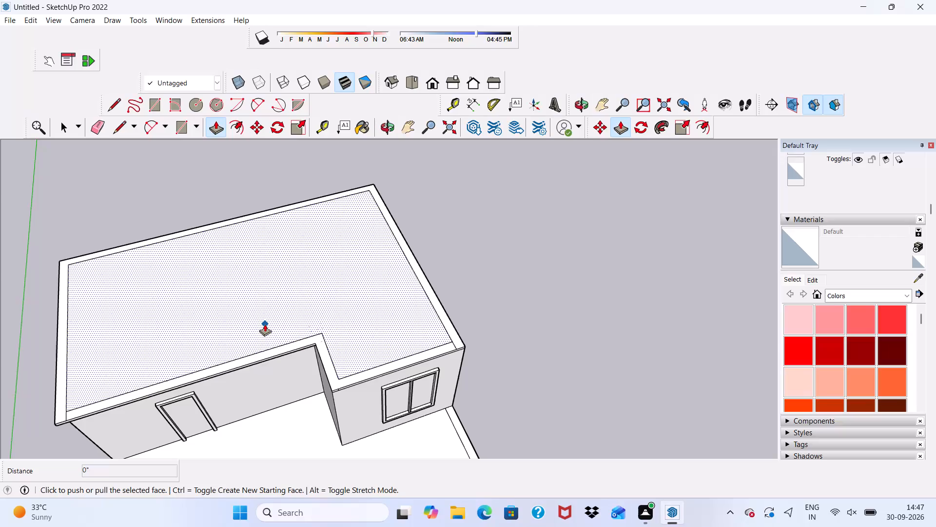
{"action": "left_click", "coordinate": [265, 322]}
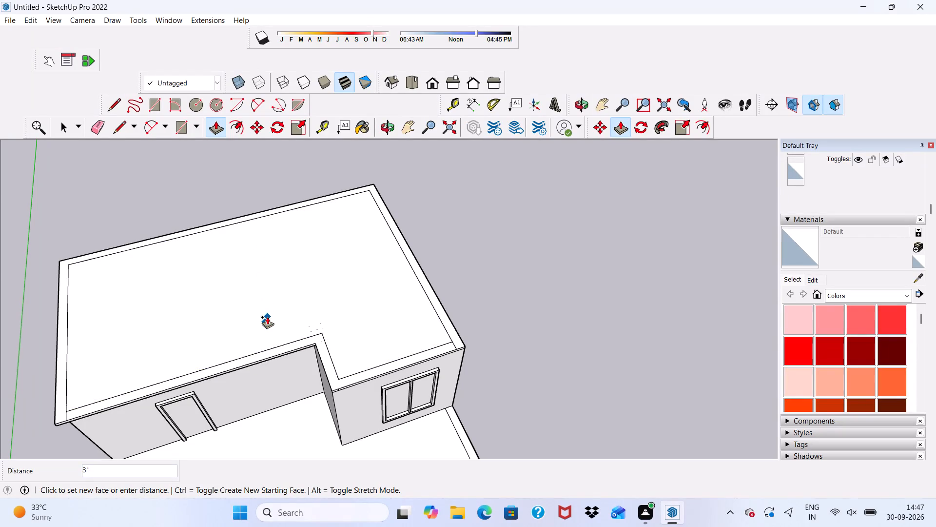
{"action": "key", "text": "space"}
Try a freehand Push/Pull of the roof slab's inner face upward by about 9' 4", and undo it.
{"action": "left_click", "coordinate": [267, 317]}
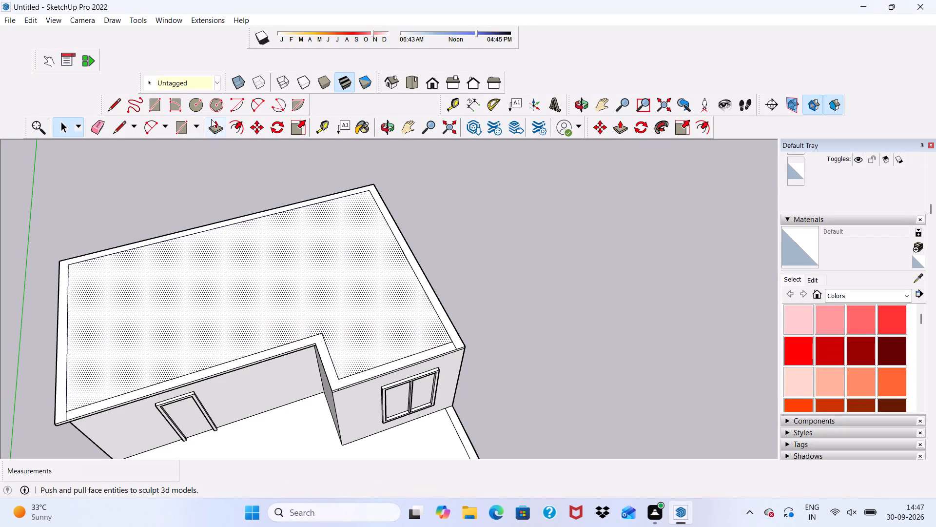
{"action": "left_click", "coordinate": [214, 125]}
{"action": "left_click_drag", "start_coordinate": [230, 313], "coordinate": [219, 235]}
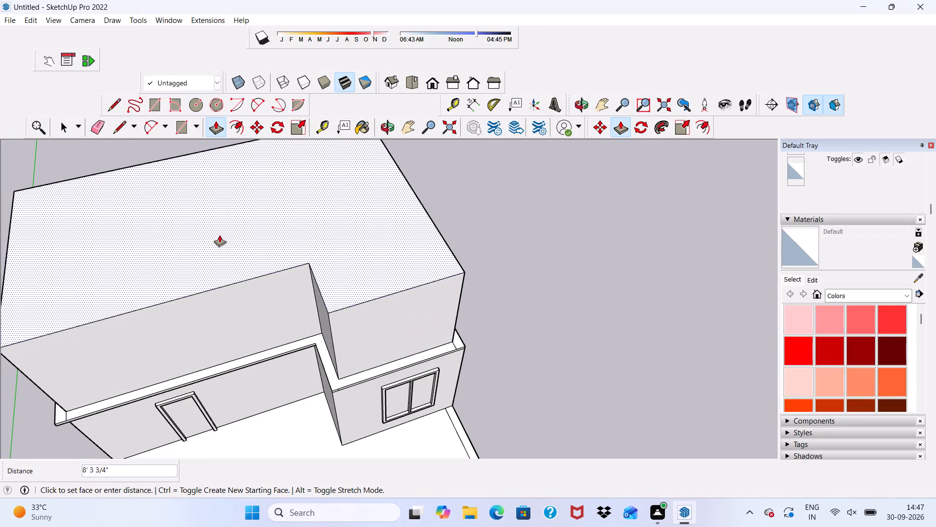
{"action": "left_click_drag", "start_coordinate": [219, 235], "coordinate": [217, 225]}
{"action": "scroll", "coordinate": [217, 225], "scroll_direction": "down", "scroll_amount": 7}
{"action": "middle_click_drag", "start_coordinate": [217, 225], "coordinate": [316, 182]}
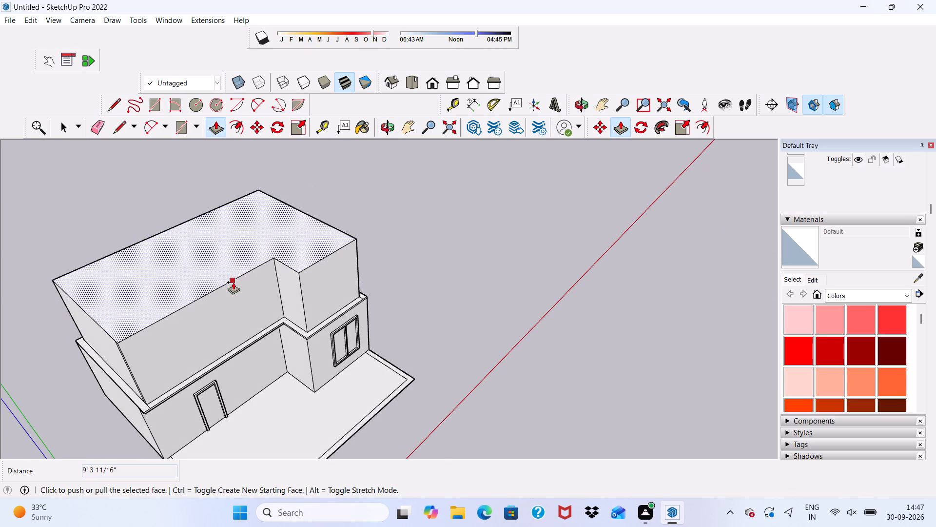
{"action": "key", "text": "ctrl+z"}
Push/Pull the roof slab's inner face upward by 10' to raise the upper storey.
{"action": "scroll", "coordinate": [229, 308], "scroll_direction": "up", "scroll_amount": 1}
{"action": "left_click", "coordinate": [229, 313]}
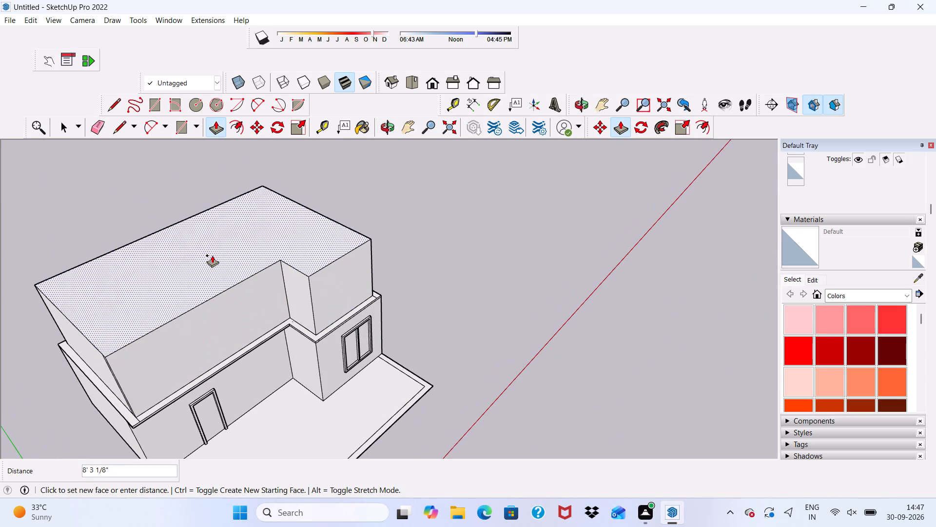
{"action": "type", "text": "10'"}
{"action": "key", "text": "Return"}
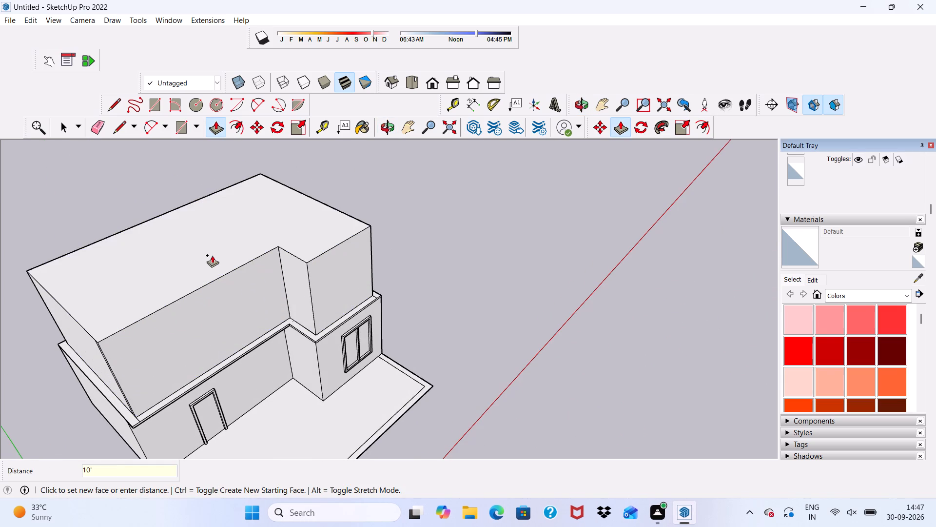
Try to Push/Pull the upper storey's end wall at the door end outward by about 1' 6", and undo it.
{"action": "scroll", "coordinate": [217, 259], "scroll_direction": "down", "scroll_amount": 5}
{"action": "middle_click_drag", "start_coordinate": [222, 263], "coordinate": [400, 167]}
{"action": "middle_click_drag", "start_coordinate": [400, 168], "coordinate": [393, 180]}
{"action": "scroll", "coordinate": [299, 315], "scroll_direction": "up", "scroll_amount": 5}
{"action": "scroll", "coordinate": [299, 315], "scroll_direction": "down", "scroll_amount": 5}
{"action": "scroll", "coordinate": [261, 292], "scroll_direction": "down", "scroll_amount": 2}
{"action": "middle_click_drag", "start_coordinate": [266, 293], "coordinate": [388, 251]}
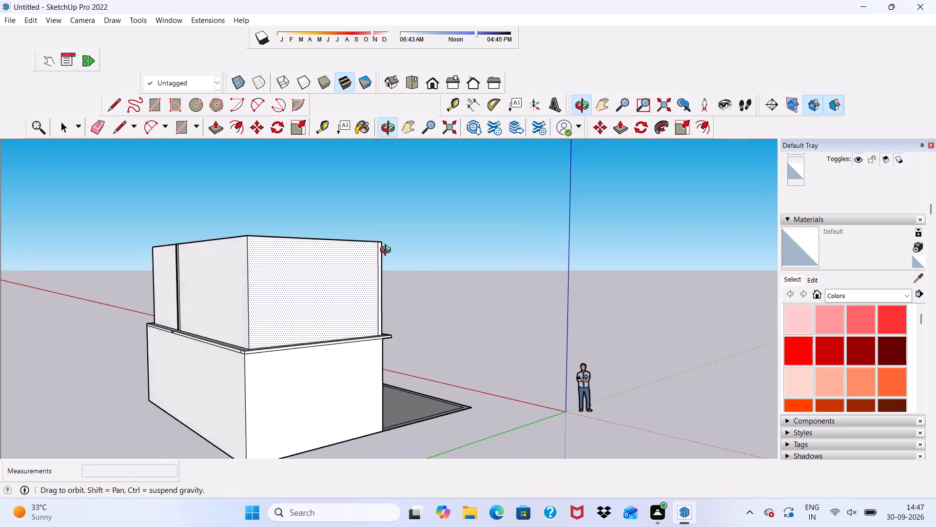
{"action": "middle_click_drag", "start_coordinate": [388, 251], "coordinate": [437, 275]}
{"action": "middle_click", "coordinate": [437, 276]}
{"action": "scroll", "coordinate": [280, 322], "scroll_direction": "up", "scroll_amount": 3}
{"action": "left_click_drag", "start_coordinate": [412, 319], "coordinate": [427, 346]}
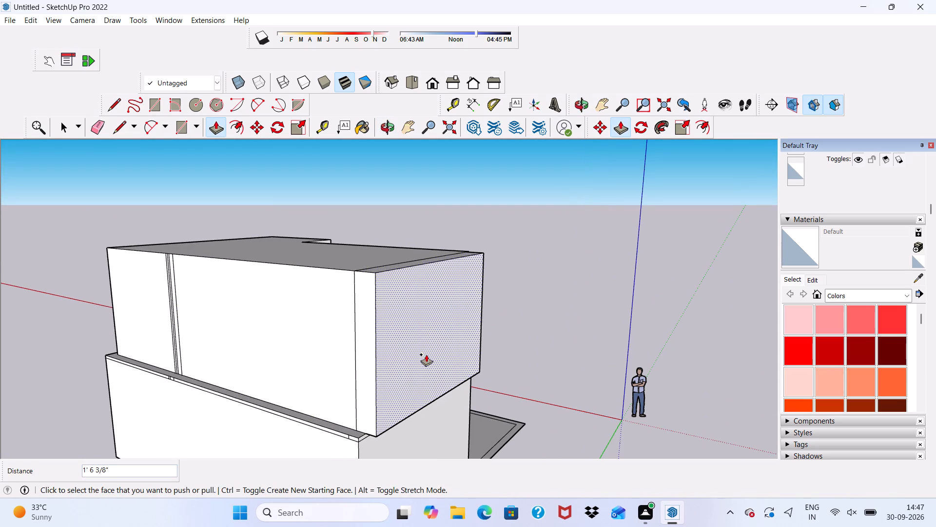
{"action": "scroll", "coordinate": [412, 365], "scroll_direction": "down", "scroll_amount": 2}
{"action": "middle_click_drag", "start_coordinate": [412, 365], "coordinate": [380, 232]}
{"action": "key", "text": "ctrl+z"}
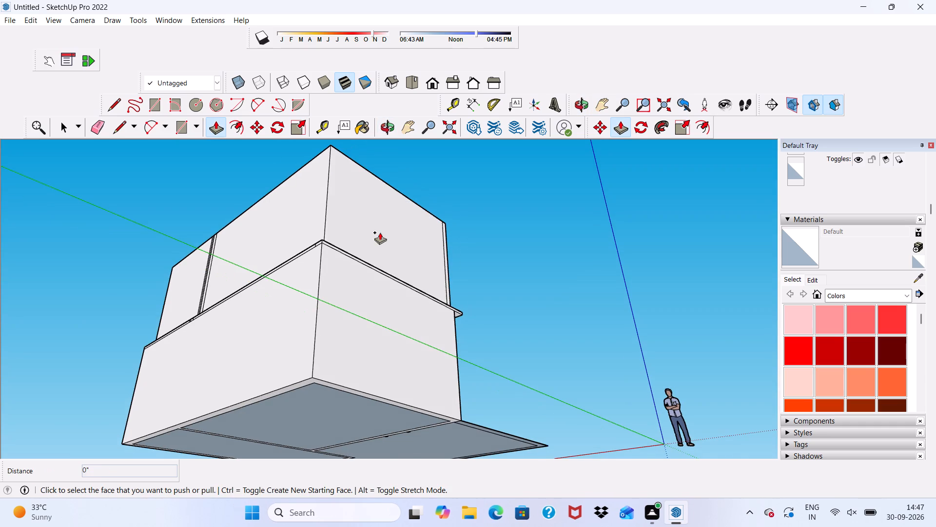
Push/Pull the upper storey's end wall at the door end outward 9", flush with the slab edge.
{"action": "scroll", "coordinate": [380, 232], "scroll_direction": "up", "scroll_amount": 2}
{"action": "middle_click_drag", "start_coordinate": [380, 232], "coordinate": [321, 292]}
{"action": "scroll", "coordinate": [310, 308], "scroll_direction": "up", "scroll_amount": 4}
{"action": "left_click", "coordinate": [310, 308]}
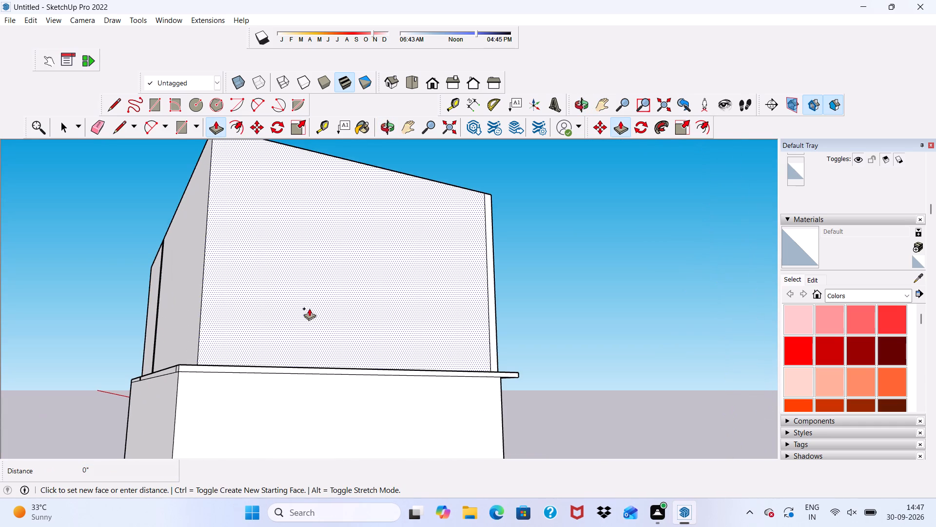
{"action": "left_click", "coordinate": [227, 385]}
Push/Pull the upper storey's rear wall section near the door end outward 9", flush with the slab edge.
{"action": "scroll", "coordinate": [226, 334], "scroll_direction": "down", "scroll_amount": 1}
{"action": "middle_click_drag", "start_coordinate": [227, 333], "coordinate": [322, 363]}
{"action": "scroll", "coordinate": [311, 356], "scroll_direction": "down", "scroll_amount": 1}
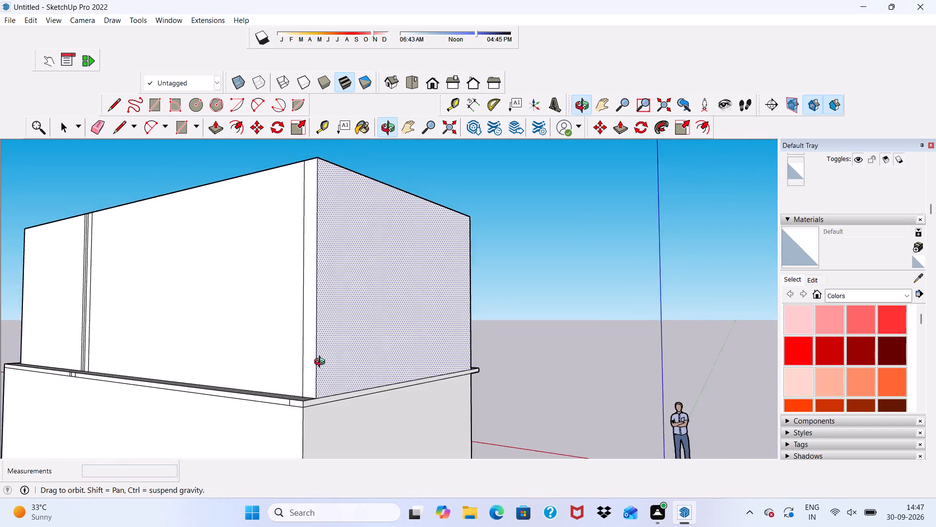
{"action": "middle_click_drag", "start_coordinate": [322, 363], "coordinate": [332, 368]}
{"action": "scroll", "coordinate": [332, 368], "scroll_direction": "up", "scroll_amount": 5}
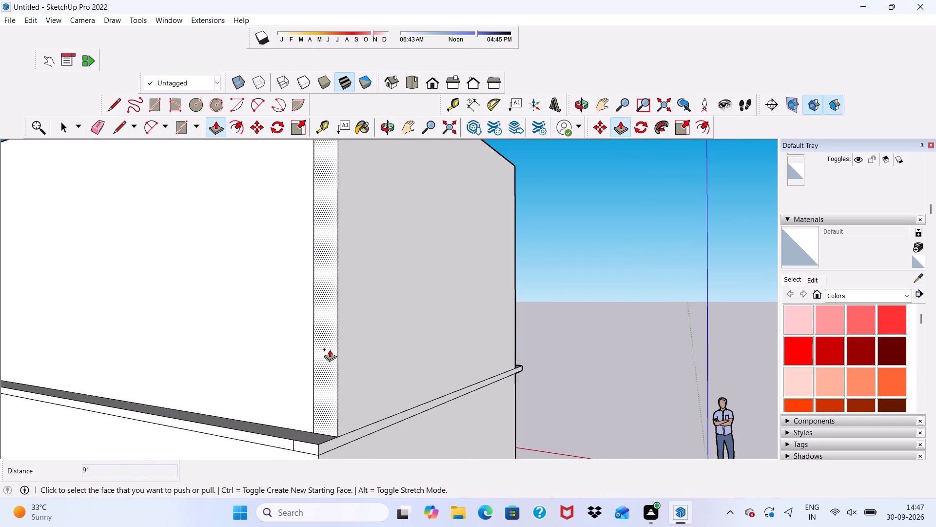
{"action": "scroll", "coordinate": [330, 349], "scroll_direction": "down", "scroll_amount": 3}
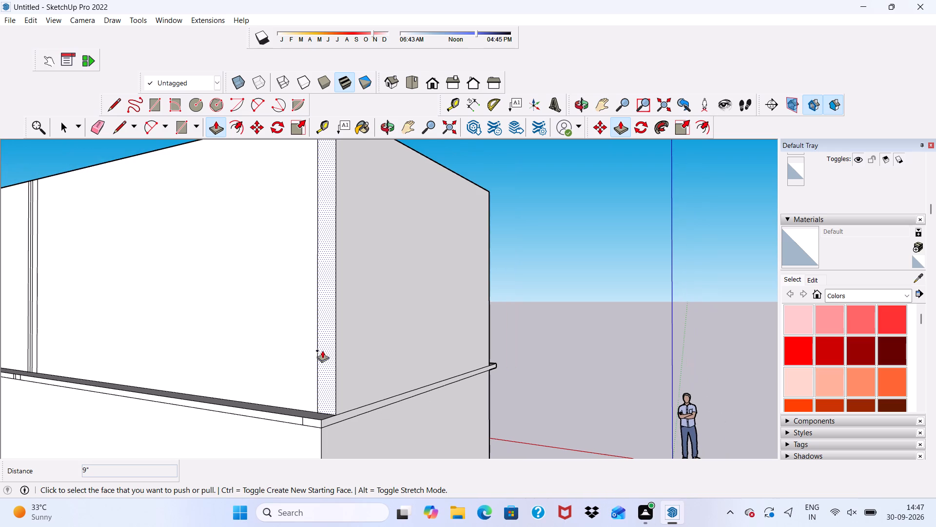
{"action": "left_click", "coordinate": [273, 344]}
{"action": "scroll", "coordinate": [230, 417], "scroll_direction": "down", "scroll_amount": 2}
{"action": "middle_click_drag", "start_coordinate": [230, 417], "coordinate": [248, 394]}
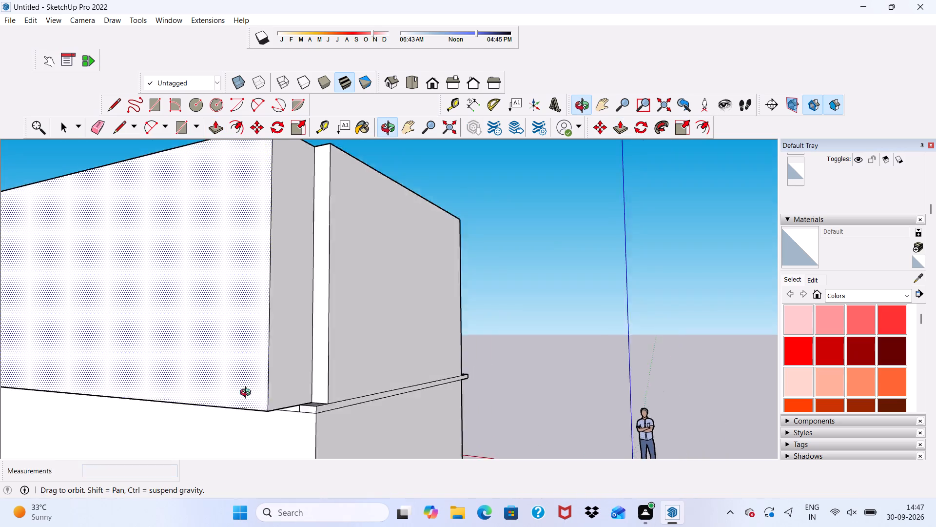
{"action": "middle_click_drag", "start_coordinate": [248, 394], "coordinate": [306, 320]}
{"action": "left_click", "coordinate": [304, 337]}
Push/Pull the narrow rear corner face at the door end 9" to align with the rear wall.
{"action": "scroll", "coordinate": [408, 240], "scroll_direction": "up", "scroll_amount": 3}
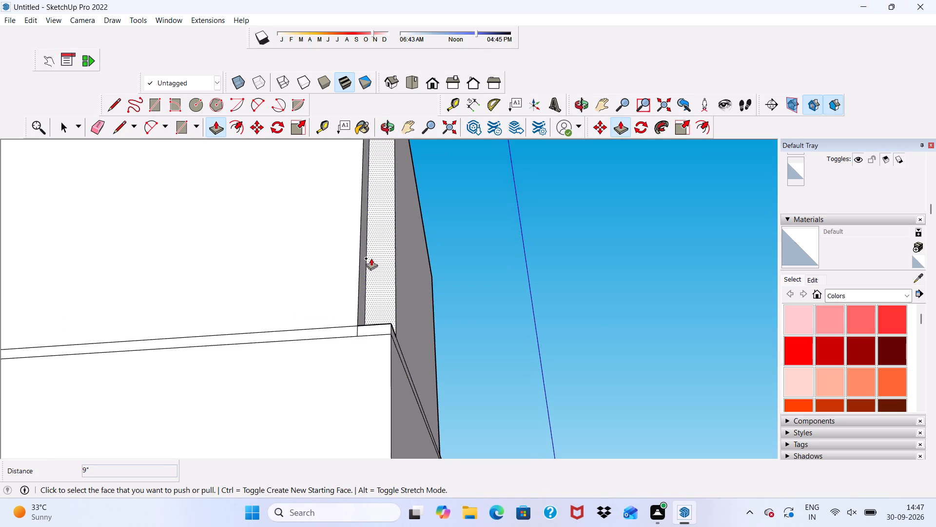
{"action": "left_click", "coordinate": [381, 252]}
{"action": "left_click", "coordinate": [346, 299]}
Extend the rear wall's narrow end face by about 10' 2" to align with the upper end wall on the window side.
{"action": "scroll", "coordinate": [346, 299], "scroll_direction": "down", "scroll_amount": 8}
{"action": "scroll", "coordinate": [376, 280], "scroll_direction": "up", "scroll_amount": 1}
{"action": "scroll", "coordinate": [381, 285], "scroll_direction": "down", "scroll_amount": 3}
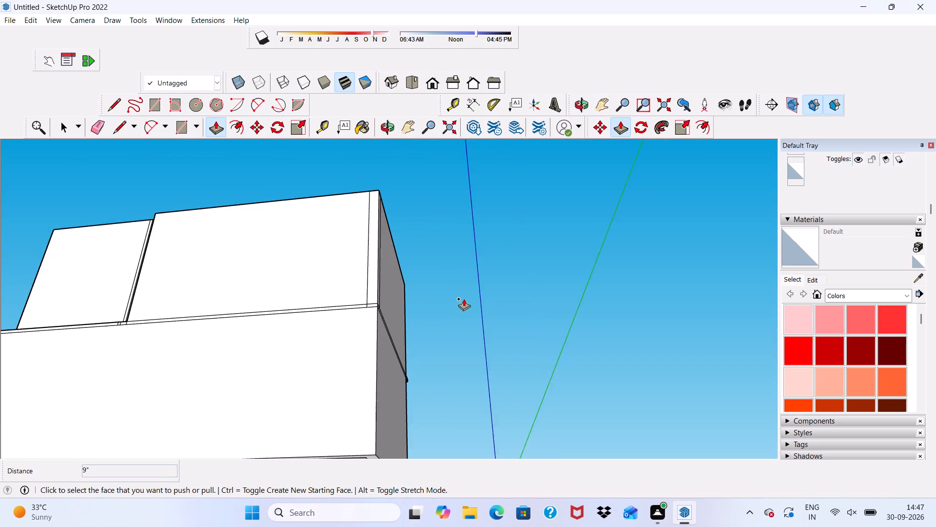
{"action": "scroll", "coordinate": [464, 299], "scroll_direction": "down", "scroll_amount": 5}
{"action": "middle_click_drag", "start_coordinate": [258, 293], "coordinate": [500, 391]}
{"action": "scroll", "coordinate": [372, 289], "scroll_direction": "up", "scroll_amount": 2}
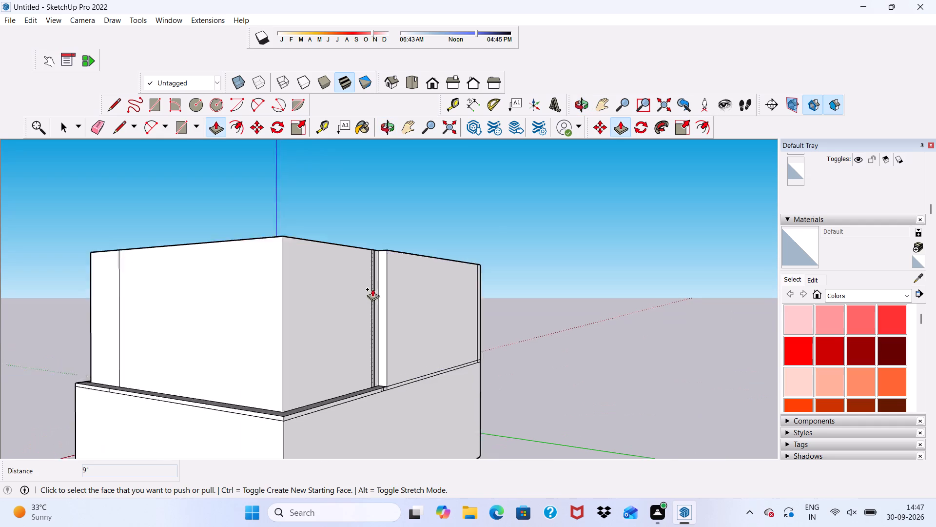
{"action": "scroll", "coordinate": [372, 289], "scroll_direction": "up", "scroll_amount": 2}
{"action": "left_click", "coordinate": [390, 294]}
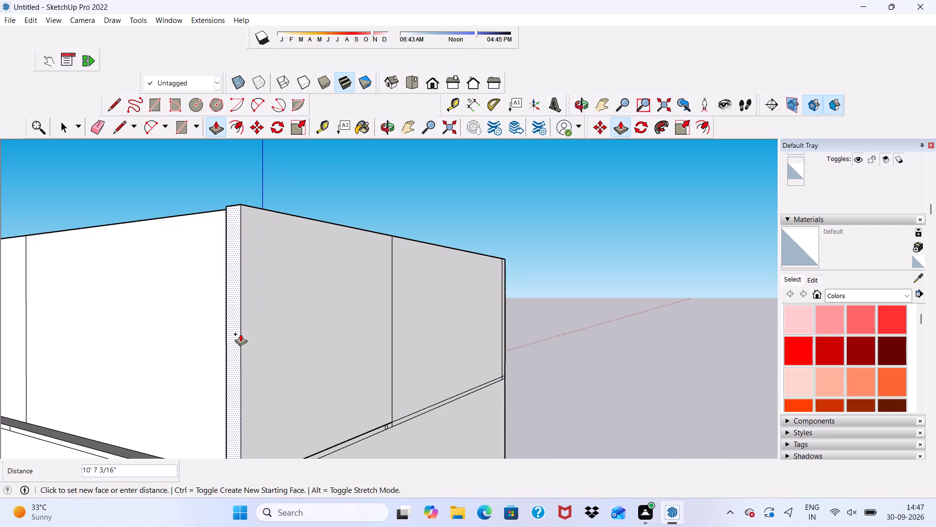
{"action": "middle_click_drag", "start_coordinate": [240, 334], "coordinate": [384, 325]}
{"action": "middle_click", "coordinate": [384, 325]}
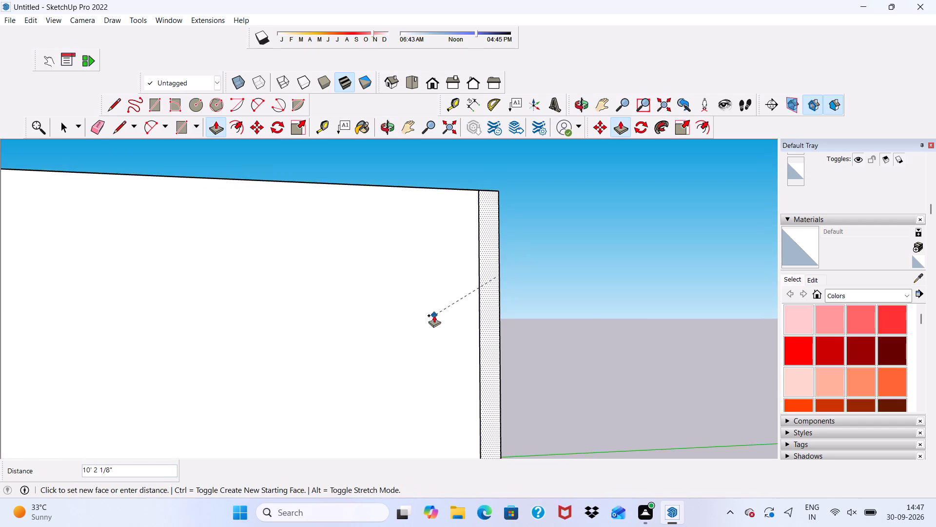
{"action": "left_click", "coordinate": [434, 315]}
Push/Pull the main section of the upper window-side end wall outward 9", flush with the slab edge.
{"action": "scroll", "coordinate": [443, 306], "scroll_direction": "down", "scroll_amount": 5}
{"action": "scroll", "coordinate": [476, 284], "scroll_direction": "down", "scroll_amount": 1}
{"action": "middle_click_drag", "start_coordinate": [476, 284], "coordinate": [448, 338]}
{"action": "scroll", "coordinate": [377, 366], "scroll_direction": "up", "scroll_amount": 1}
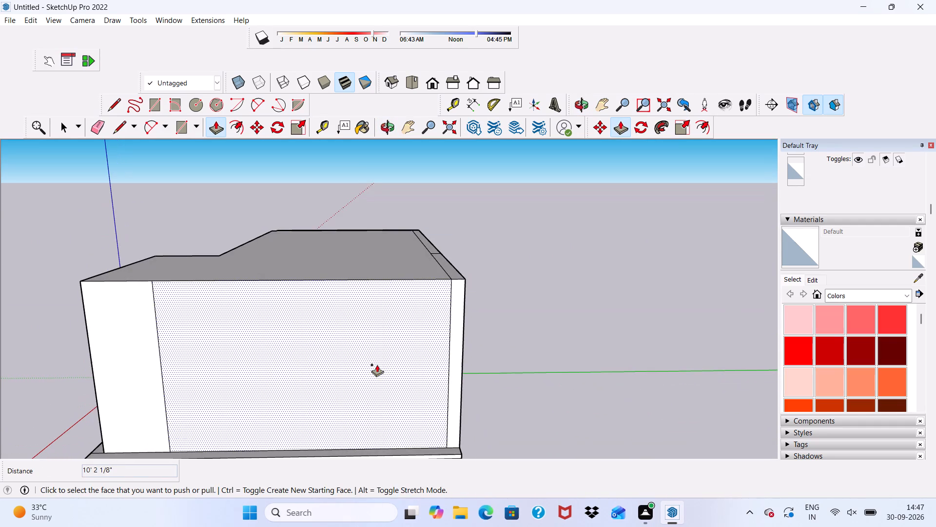
{"action": "left_click", "coordinate": [377, 361]}
{"action": "scroll", "coordinate": [377, 361], "scroll_direction": "down", "scroll_amount": 1}
{"action": "scroll", "coordinate": [377, 361], "scroll_direction": "up", "scroll_amount": 1}
{"action": "scroll", "coordinate": [377, 361], "scroll_direction": "down", "scroll_amount": 5}
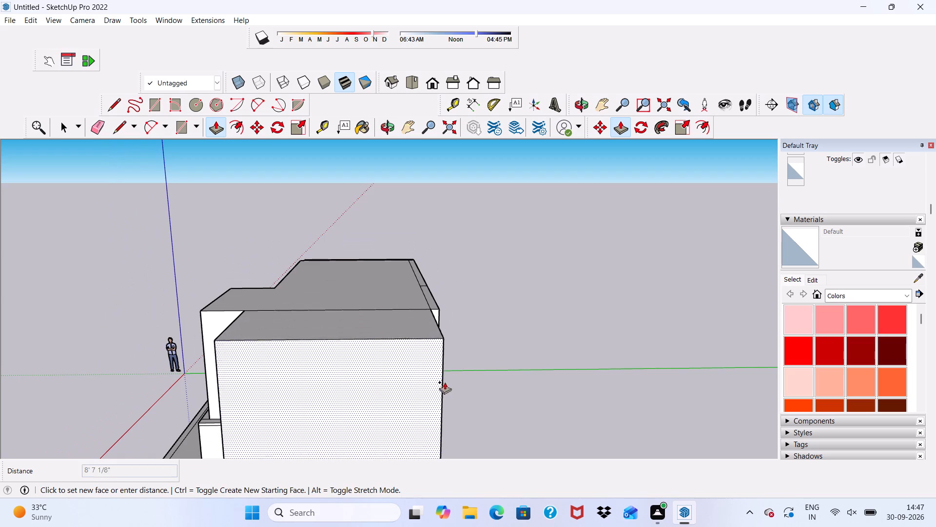
{"action": "scroll", "coordinate": [449, 391], "scroll_direction": "up", "scroll_amount": 1}
{"action": "scroll", "coordinate": [440, 370], "scroll_direction": "down", "scroll_amount": 4}
{"action": "middle_click_drag", "start_coordinate": [431, 346], "coordinate": [448, 282]}
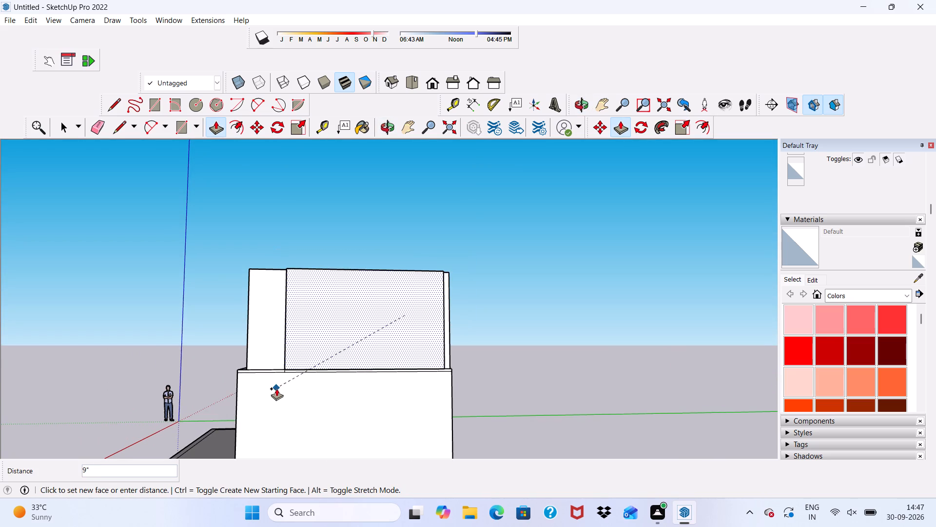
{"action": "left_click", "coordinate": [277, 387]}
Extend the narrow end face of the window-side end wall forward to the slab's front edge above the window.
{"action": "middle_click_drag", "start_coordinate": [287, 350], "coordinate": [404, 401]}
{"action": "scroll", "coordinate": [288, 350], "scroll_direction": "down", "scroll_amount": 1}
{"action": "scroll", "coordinate": [377, 408], "scroll_direction": "up", "scroll_amount": 4}
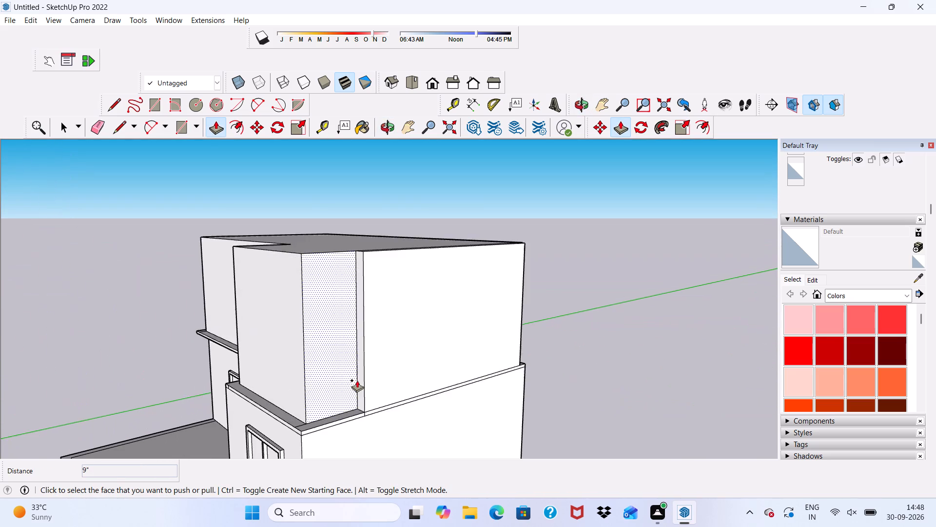
{"action": "scroll", "coordinate": [357, 380], "scroll_direction": "up", "scroll_amount": 5}
{"action": "left_click", "coordinate": [362, 369]}
{"action": "scroll", "coordinate": [279, 413], "scroll_direction": "down", "scroll_amount": 1}
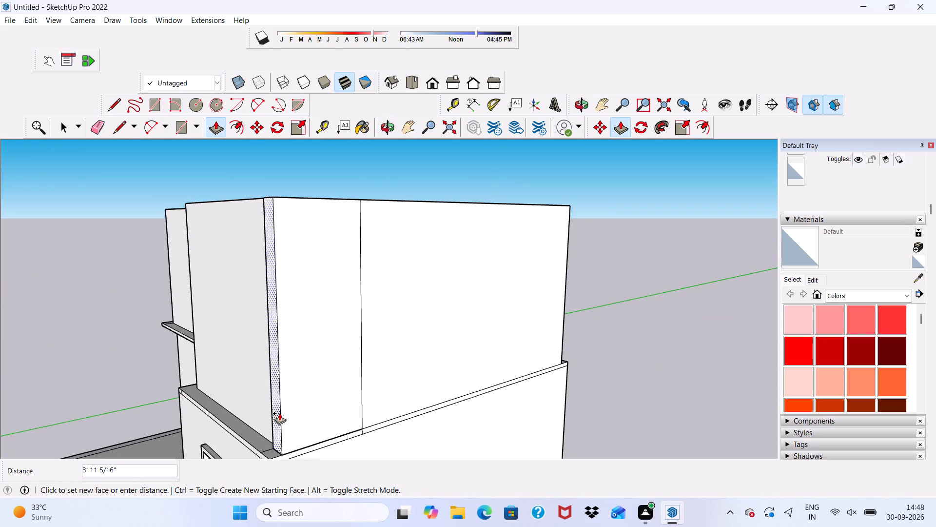
{"action": "middle_click_drag", "start_coordinate": [279, 413], "coordinate": [400, 389]}
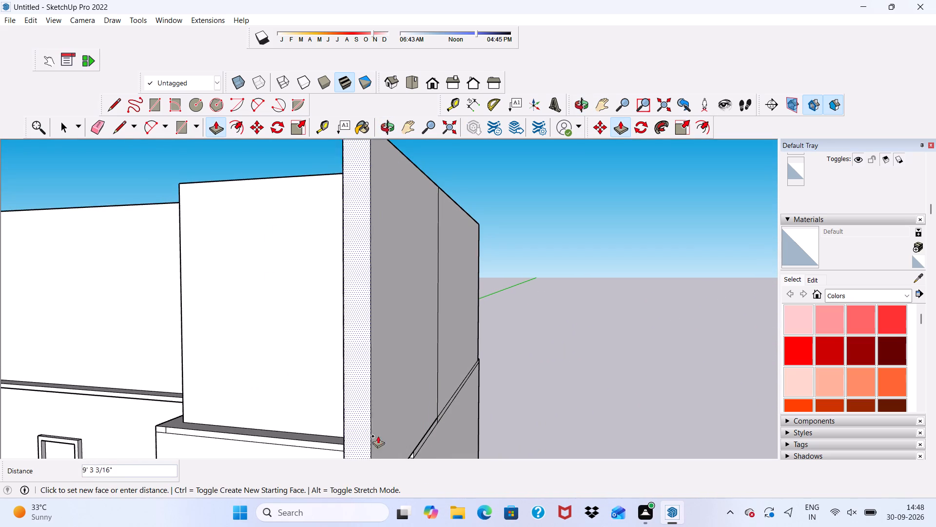
{"action": "middle_click_drag", "start_coordinate": [370, 415], "coordinate": [476, 364]}
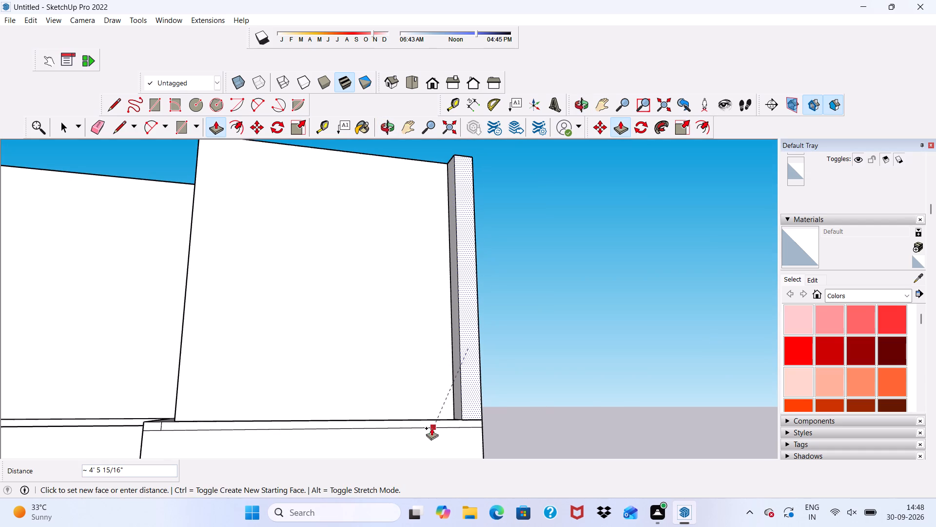
{"action": "left_click", "coordinate": [395, 426]}
Push/Pull the upper wall above the window outward 9", flush with the slab's front edge.
{"action": "scroll", "coordinate": [404, 370], "scroll_direction": "down", "scroll_amount": 5}
{"action": "middle_click_drag", "start_coordinate": [404, 369], "coordinate": [415, 439]}
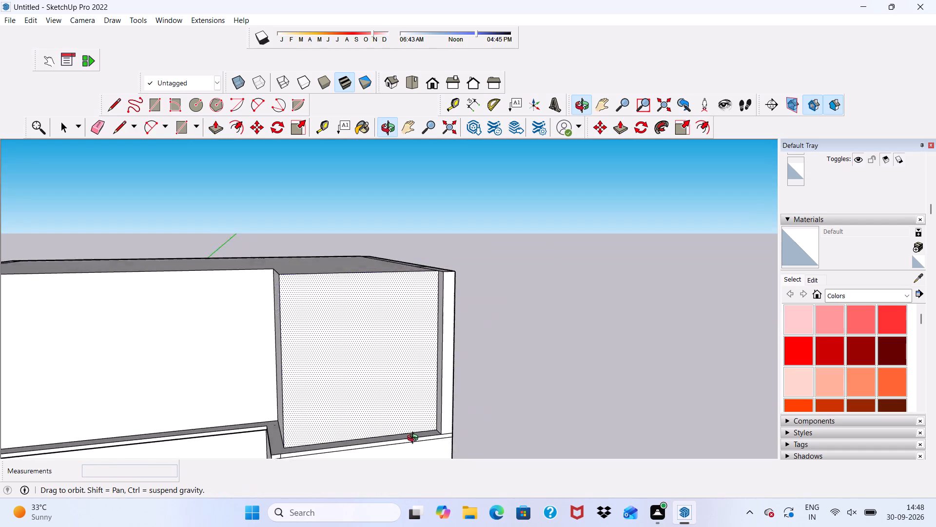
{"action": "middle_click_drag", "start_coordinate": [415, 439], "coordinate": [424, 437]}
{"action": "scroll", "coordinate": [391, 408], "scroll_direction": "up", "scroll_amount": 4}
{"action": "left_click", "coordinate": [378, 393]}
{"action": "scroll", "coordinate": [394, 367], "scroll_direction": "down", "scroll_amount": 5}
{"action": "scroll", "coordinate": [411, 331], "scroll_direction": "down", "scroll_amount": 2}
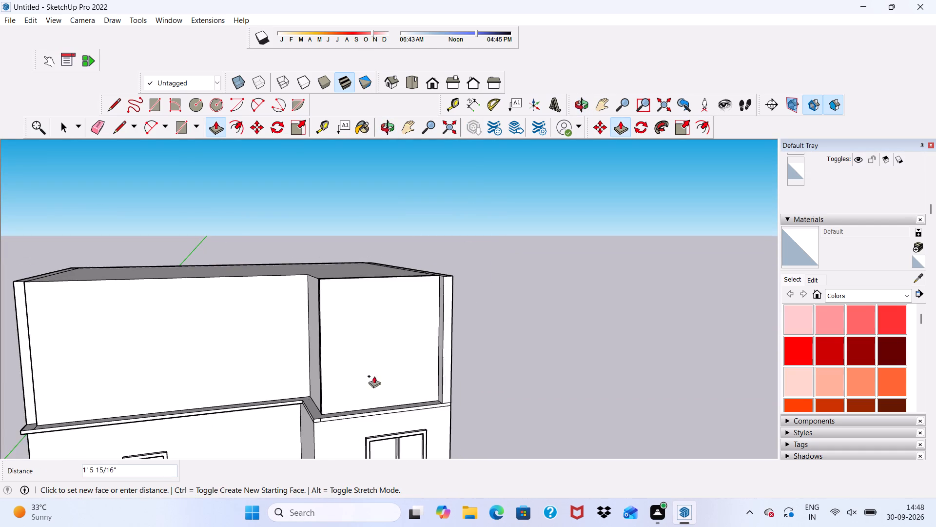
{"action": "scroll", "coordinate": [337, 398], "scroll_direction": "down", "scroll_amount": 3}
{"action": "left_click", "coordinate": [330, 421]}
Push/Pull the upper return wall between the door and window fronts outward to the slab edge.
{"action": "middle_click_drag", "start_coordinate": [301, 388], "coordinate": [305, 391]}
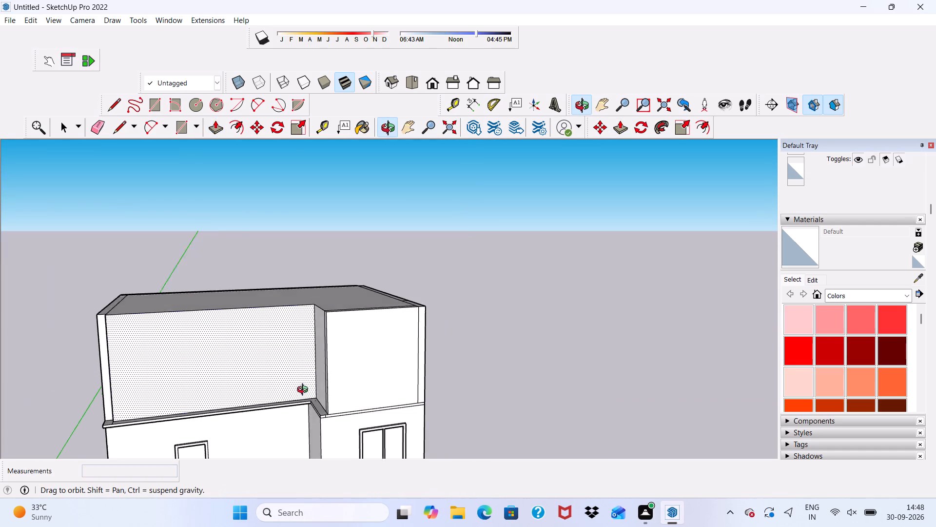
{"action": "middle_click_drag", "start_coordinate": [305, 391], "coordinate": [404, 374]}
{"action": "scroll", "coordinate": [368, 347], "scroll_direction": "up", "scroll_amount": 3}
{"action": "scroll", "coordinate": [368, 347], "scroll_direction": "down", "scroll_amount": 6}
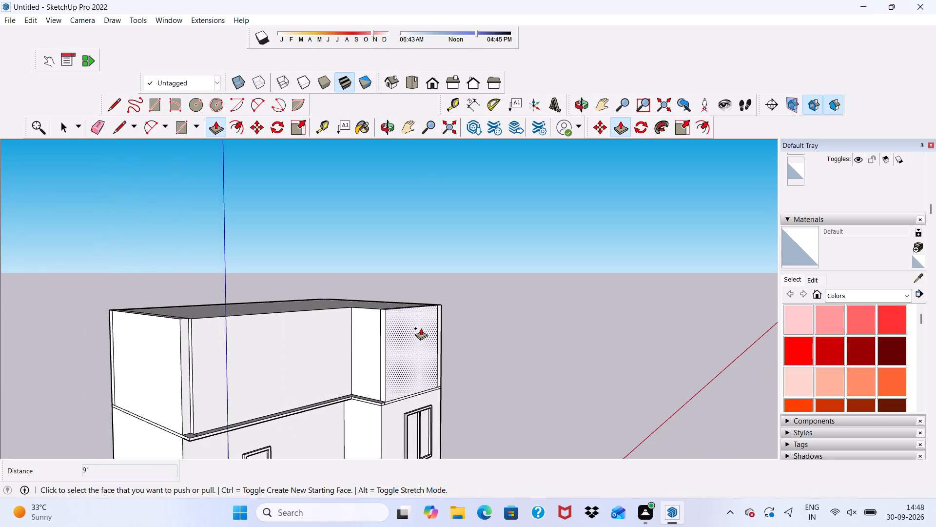
{"action": "scroll", "coordinate": [421, 328], "scroll_direction": "down", "scroll_amount": 5}
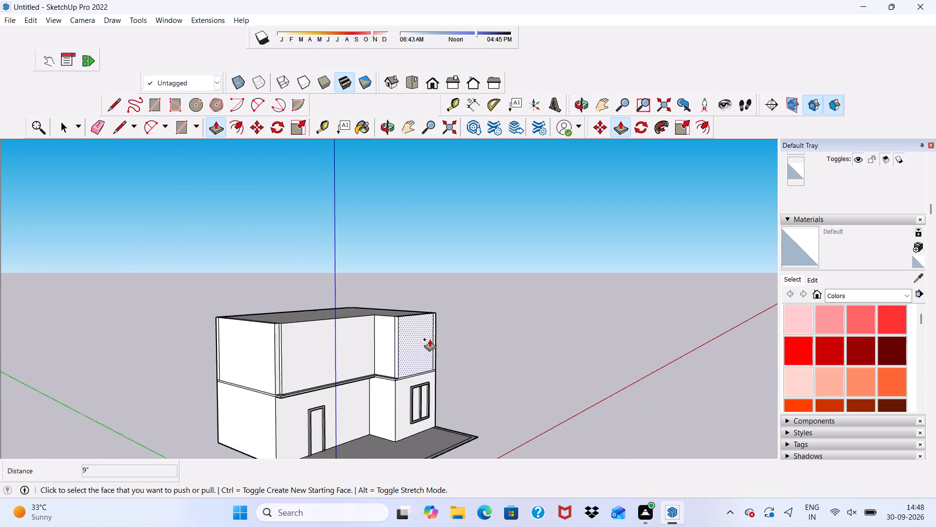
{"action": "scroll", "coordinate": [429, 339], "scroll_direction": "down", "scroll_amount": 1}
{"action": "middle_click_drag", "start_coordinate": [430, 338], "coordinate": [347, 376]}
{"action": "scroll", "coordinate": [368, 313], "scroll_direction": "up", "scroll_amount": 8}
{"action": "scroll", "coordinate": [392, 357], "scroll_direction": "up", "scroll_amount": 2}
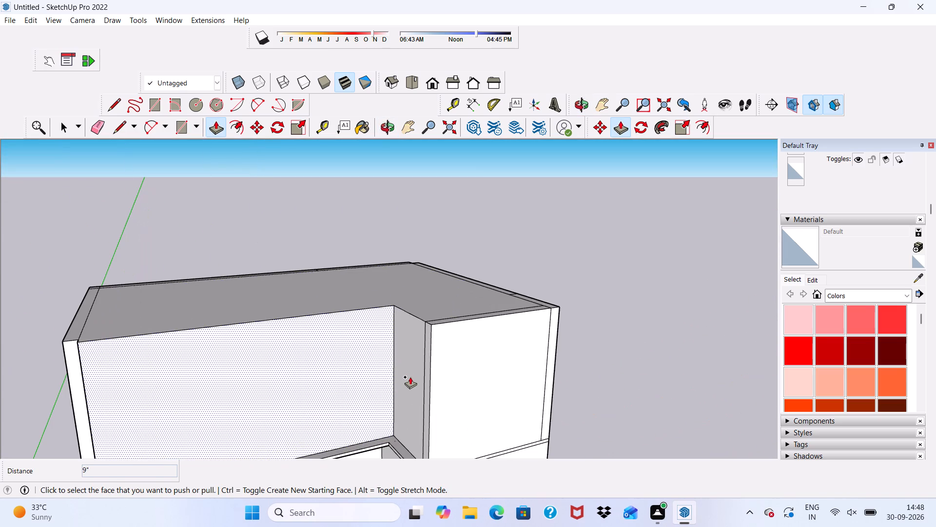
{"action": "left_click", "coordinate": [413, 383]}
{"action": "scroll", "coordinate": [413, 373], "scroll_direction": "down", "scroll_amount": 5}
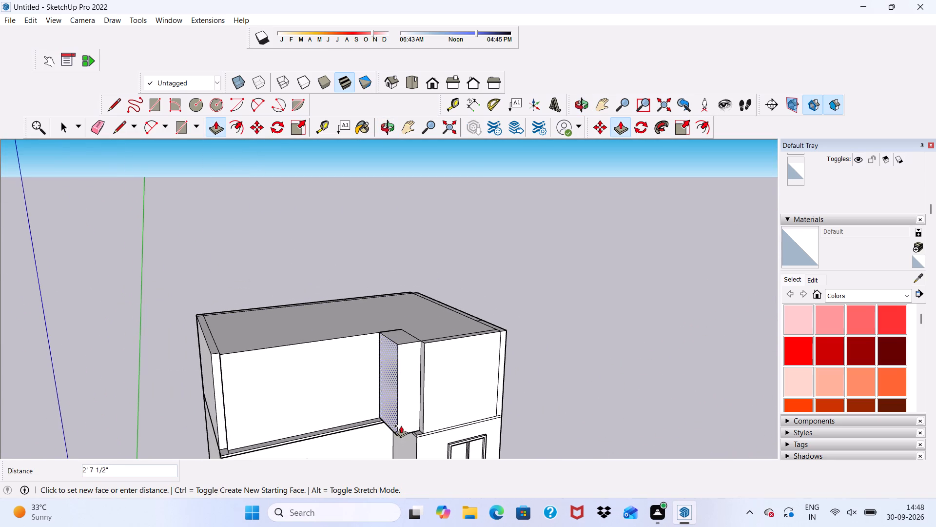
{"action": "middle_click_drag", "start_coordinate": [401, 425], "coordinate": [482, 327]}
{"action": "scroll", "coordinate": [462, 417], "scroll_direction": "up", "scroll_amount": 14}
{"action": "scroll", "coordinate": [457, 370], "scroll_direction": "up", "scroll_amount": 1}
{"action": "left_click", "coordinate": [456, 369]}
Push/Pull the narrow strip at the front end of the upper return wall 9", flush with the rest of that wall.
{"action": "scroll", "coordinate": [454, 333], "scroll_direction": "down", "scroll_amount": 2}
{"action": "middle_click_drag", "start_coordinate": [454, 333], "coordinate": [446, 447]}
{"action": "scroll", "coordinate": [448, 413], "scroll_direction": "up", "scroll_amount": 4}
{"action": "left_click", "coordinate": [457, 391]}
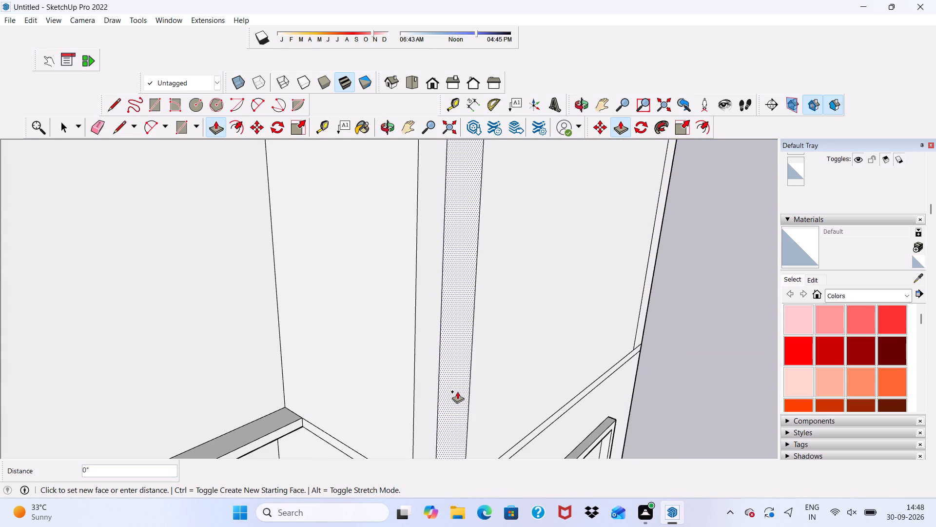
{"action": "scroll", "coordinate": [457, 391], "scroll_direction": "down", "scroll_amount": 3}
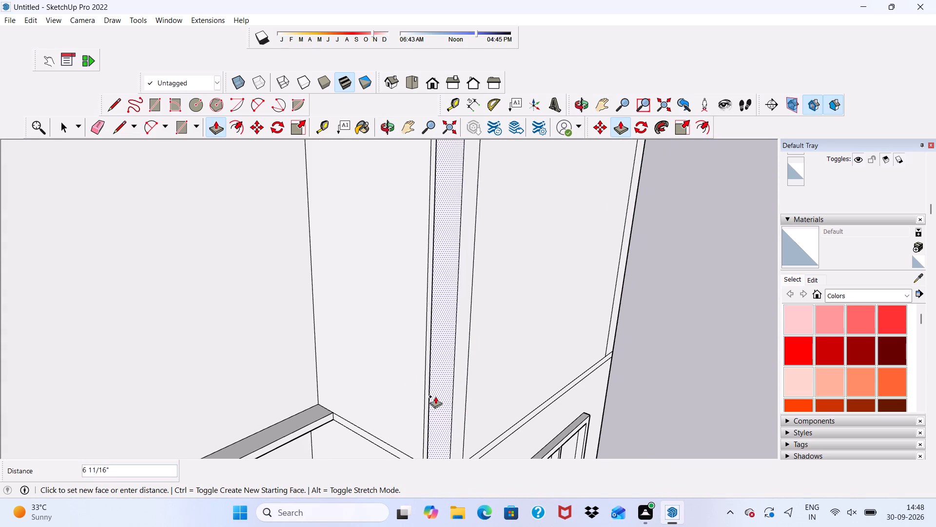
{"action": "scroll", "coordinate": [406, 385], "scroll_direction": "down", "scroll_amount": 1}
{"action": "middle_click_drag", "start_coordinate": [406, 385], "coordinate": [526, 348]}
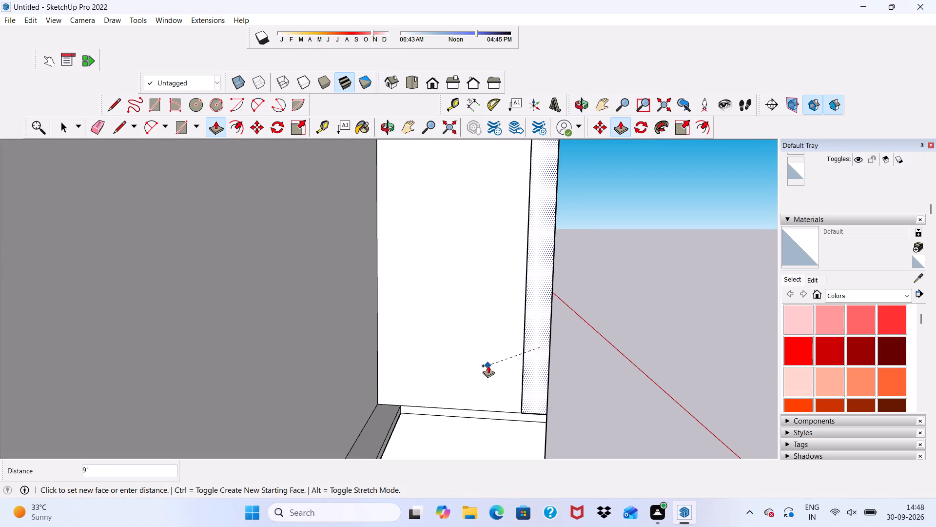
{"action": "left_click", "coordinate": [488, 365]}
Push/Pull the narrow end face of the upper door-side front wall outward, flush with the door-side end wall.
{"action": "scroll", "coordinate": [578, 339], "scroll_direction": "down", "scroll_amount": 4}
{"action": "key", "text": "space"}
{"action": "scroll", "coordinate": [578, 339], "scroll_direction": "down", "scroll_amount": 2}
{"action": "middle_click_drag", "start_coordinate": [578, 338], "coordinate": [542, 387]}
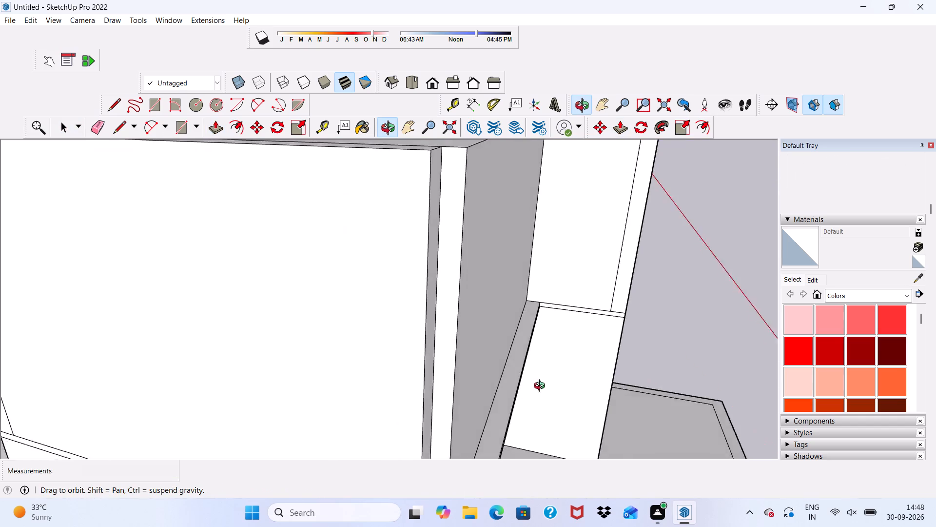
{"action": "middle_click_drag", "start_coordinate": [542, 387], "coordinate": [516, 362]}
{"action": "scroll", "coordinate": [421, 309], "scroll_direction": "down", "scroll_amount": 10}
{"action": "scroll", "coordinate": [433, 352], "scroll_direction": "up", "scroll_amount": 5}
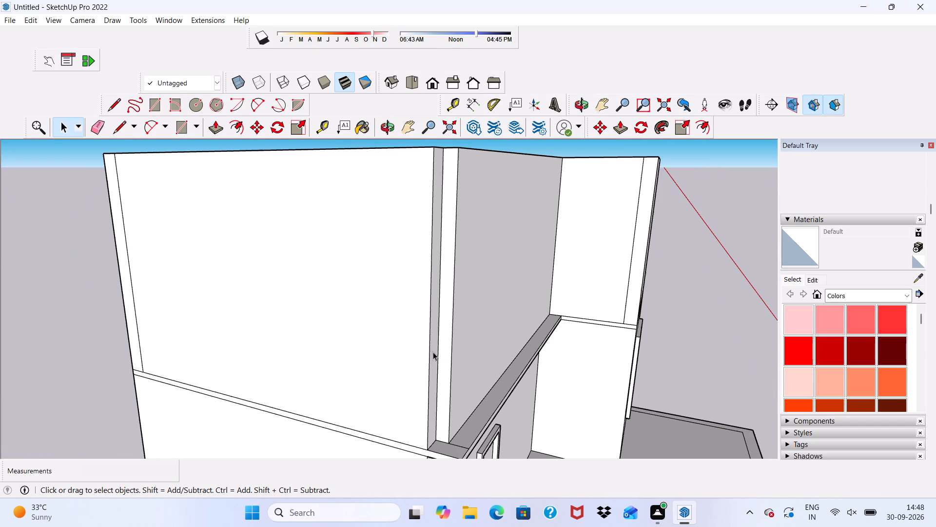
{"action": "scroll", "coordinate": [419, 324], "scroll_direction": "down", "scroll_amount": 3}
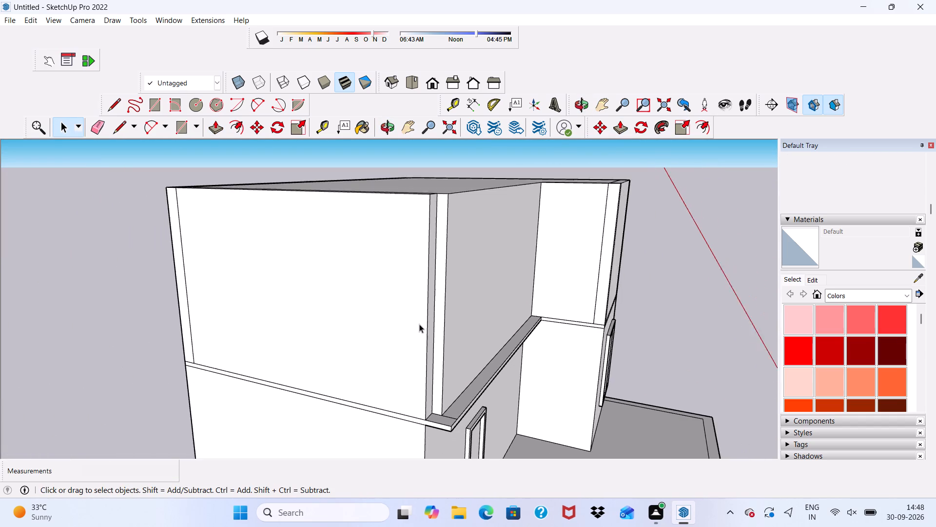
{"action": "scroll", "coordinate": [419, 324], "scroll_direction": "down", "scroll_amount": 1}
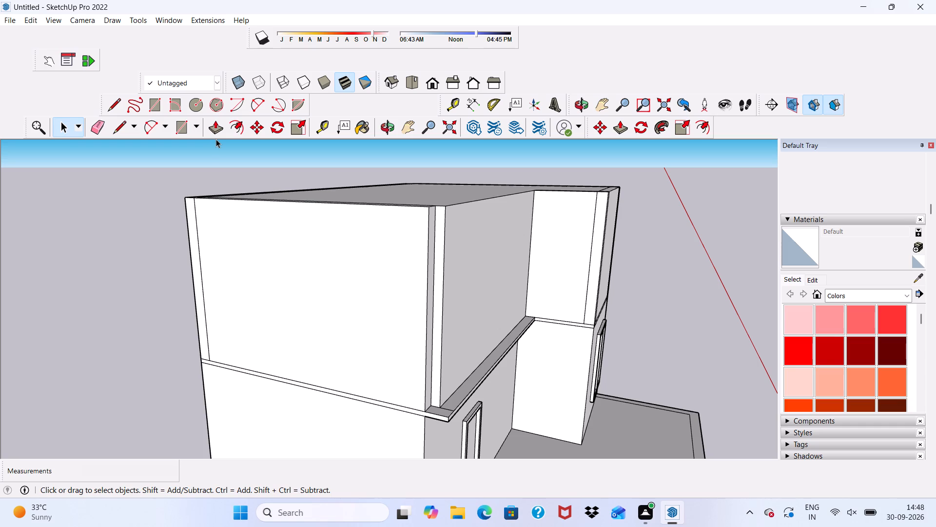
{"action": "scroll", "coordinate": [216, 139], "scroll_direction": "down", "scroll_amount": 4}
{"action": "scroll", "coordinate": [336, 176], "scroll_direction": "up", "scroll_amount": 1}
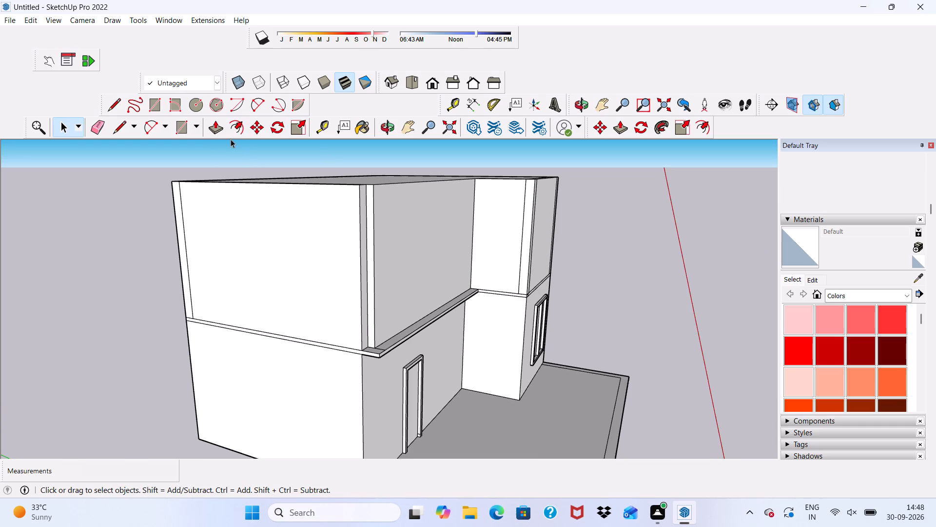
{"action": "left_click", "coordinate": [219, 130]}
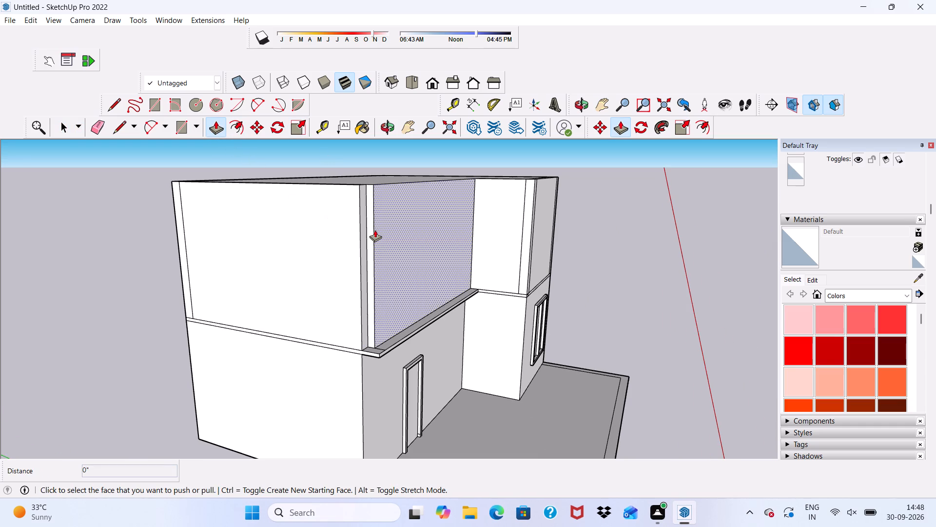
{"action": "scroll", "coordinate": [375, 229], "scroll_direction": "up", "scroll_amount": 5}
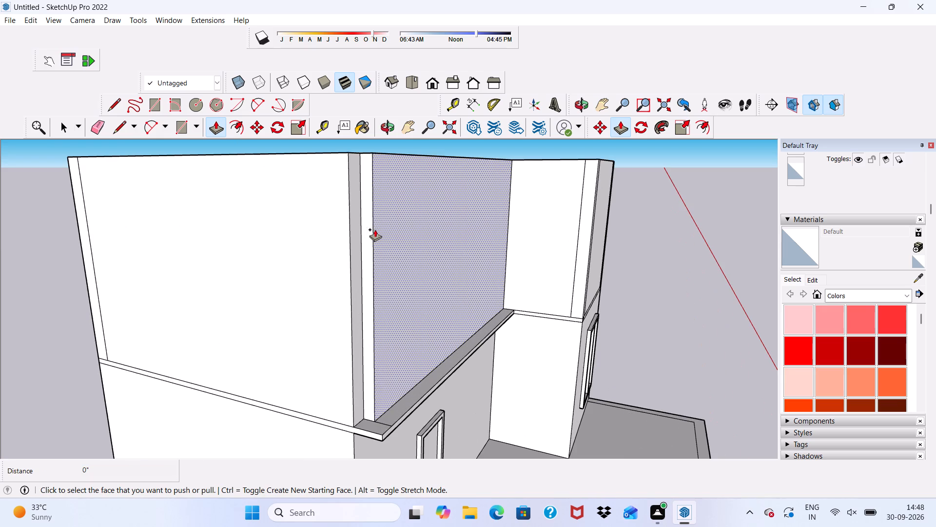
{"action": "left_click", "coordinate": [369, 242]}
{"action": "scroll", "coordinate": [324, 261], "scroll_direction": "down", "scroll_amount": 1}
{"action": "middle_click_drag", "start_coordinate": [324, 261], "coordinate": [338, 267]}
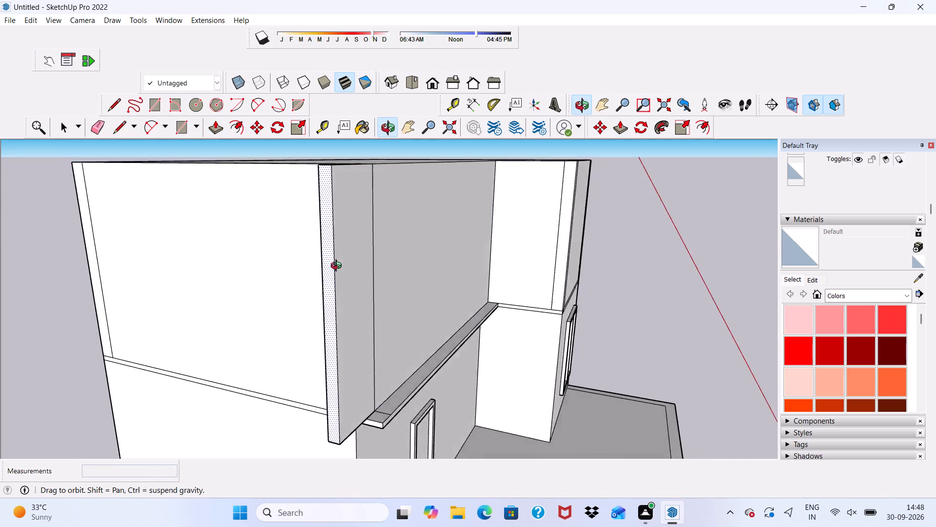
{"action": "middle_click_drag", "start_coordinate": [338, 267], "coordinate": [487, 271]}
{"action": "left_click", "coordinate": [418, 288]}
Erase the vertical seam line near the rear corner of the upper door-side end wall.
{"action": "scroll", "coordinate": [455, 260], "scroll_direction": "down", "scroll_amount": 5}
{"action": "middle_click_drag", "start_coordinate": [485, 263], "coordinate": [421, 310]}
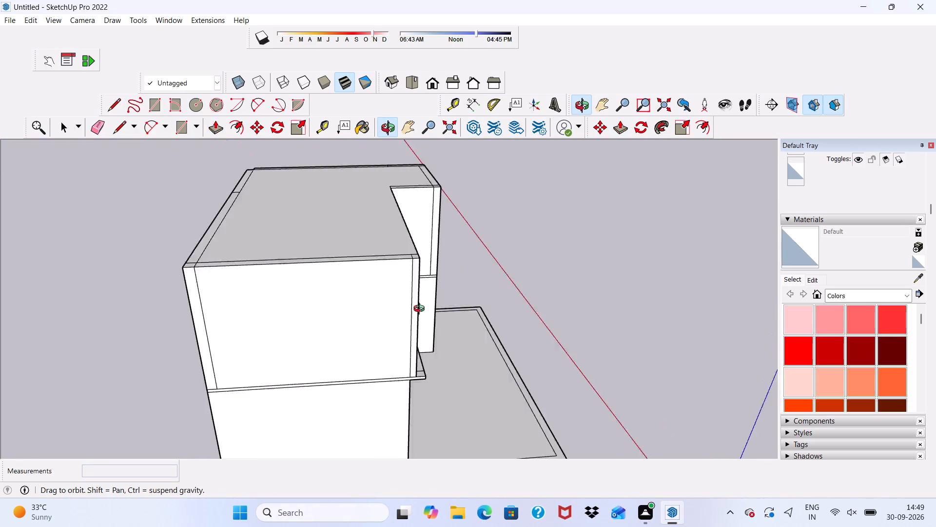
{"action": "middle_click_drag", "start_coordinate": [421, 310], "coordinate": [432, 295]}
{"action": "left_click", "coordinate": [98, 127]}
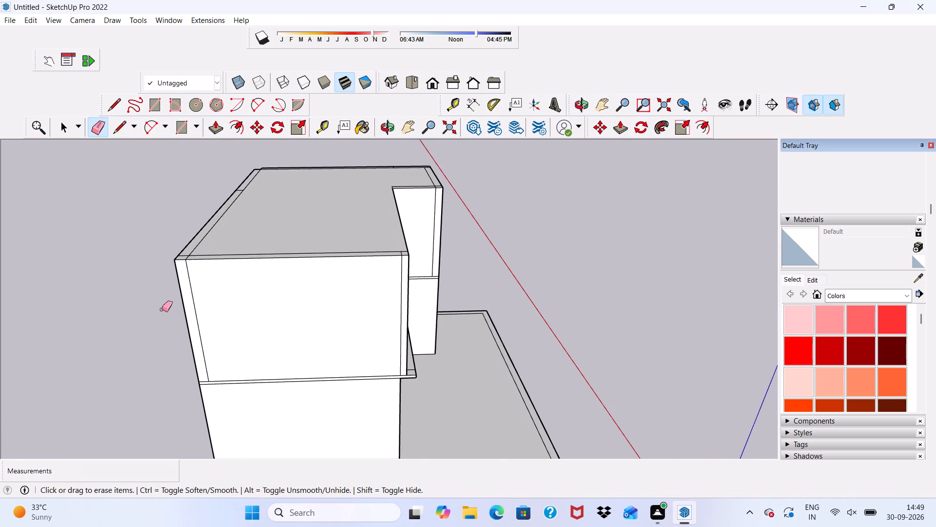
{"action": "scroll", "coordinate": [165, 319], "scroll_direction": "up", "scroll_amount": 5}
{"action": "left_click", "coordinate": [210, 294]}
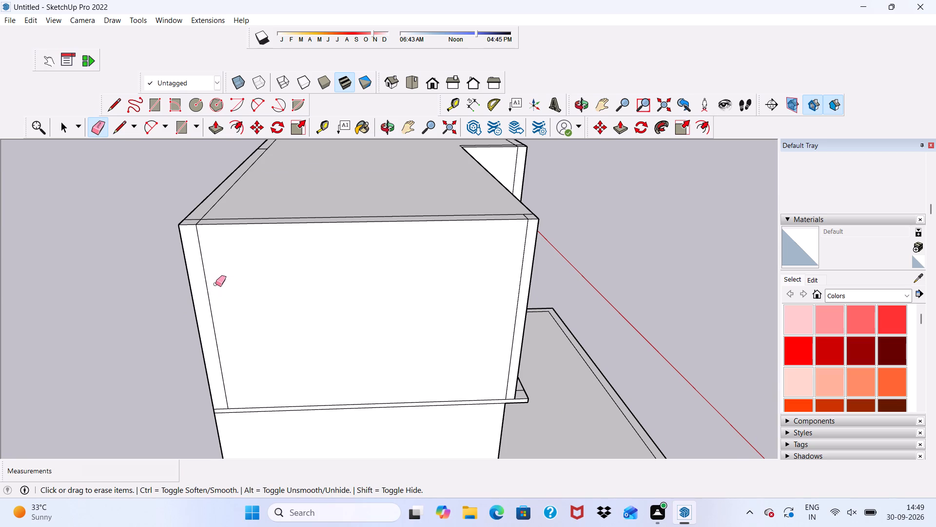
{"action": "left_click", "coordinate": [212, 286]}
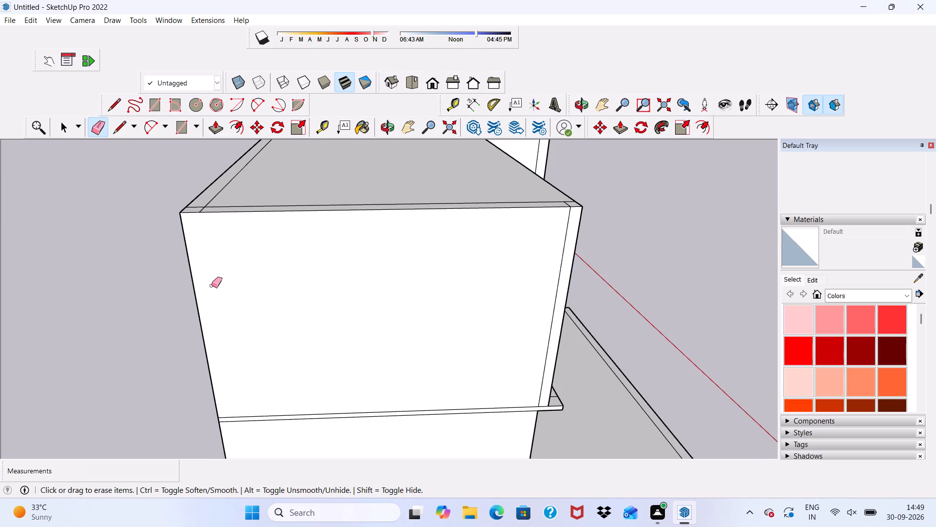
Erase the slab edge lines across the door-side end wall, including the short leftover pieces at both ends.
{"action": "scroll", "coordinate": [212, 285], "scroll_direction": "down", "scroll_amount": 5}
{"action": "middle_click_drag", "start_coordinate": [218, 290], "coordinate": [113, 302]}
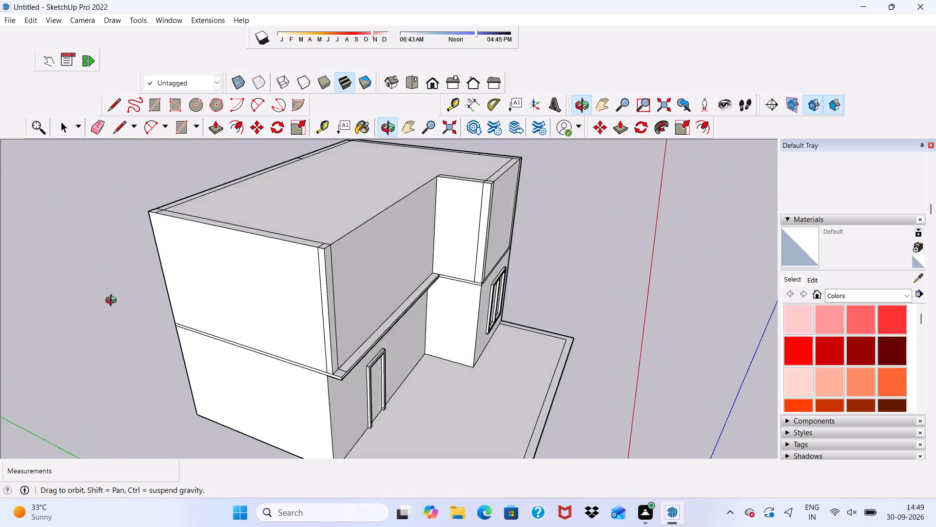
{"action": "middle_click_drag", "start_coordinate": [113, 302], "coordinate": [134, 301]}
{"action": "scroll", "coordinate": [198, 324], "scroll_direction": "up", "scroll_amount": 4}
{"action": "left_click", "coordinate": [226, 359]}
{"action": "left_click_drag", "start_coordinate": [231, 351], "coordinate": [233, 362]}
{"action": "scroll", "coordinate": [233, 363], "scroll_direction": "down", "scroll_amount": 6}
{"action": "middle_click_drag", "start_coordinate": [235, 360], "coordinate": [349, 283]}
{"action": "scroll", "coordinate": [284, 295], "scroll_direction": "up", "scroll_amount": 4}
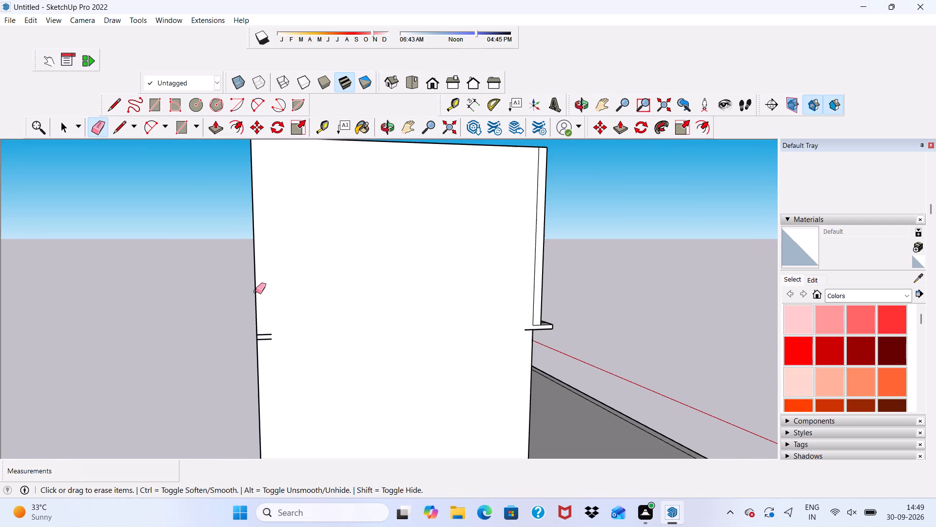
{"action": "left_click_drag", "start_coordinate": [263, 331], "coordinate": [263, 347]}
{"action": "scroll", "coordinate": [283, 325], "scroll_direction": "down", "scroll_amount": 6}
{"action": "scroll", "coordinate": [395, 305], "scroll_direction": "down", "scroll_amount": 3}
{"action": "scroll", "coordinate": [487, 299], "scroll_direction": "up", "scroll_amount": 4}
{"action": "scroll", "coordinate": [351, 336], "scroll_direction": "up", "scroll_amount": 4}
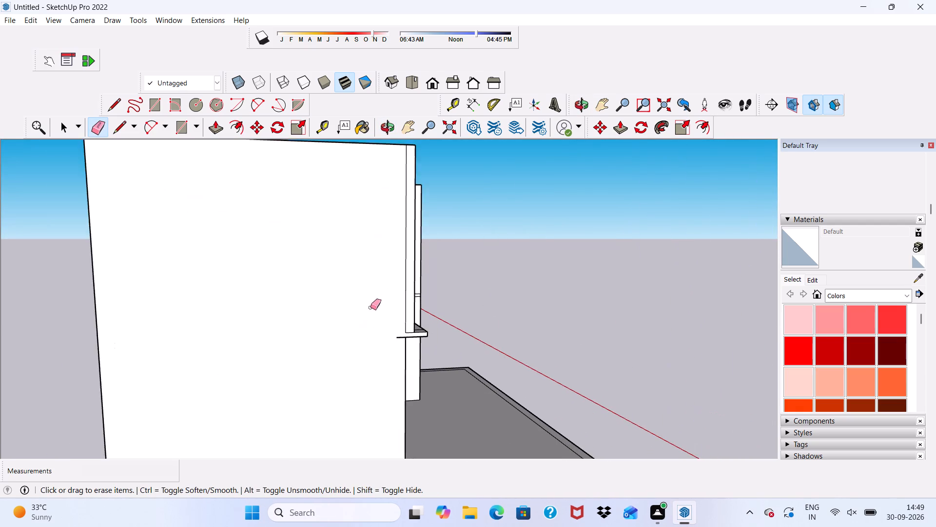
{"action": "scroll", "coordinate": [370, 307], "scroll_direction": "up", "scroll_amount": 1}
{"action": "left_click", "coordinate": [407, 340]}
Erase the vertical seam near the outer corner of the upper door-side front and the short seam on the slab ledge below it.
{"action": "scroll", "coordinate": [399, 309], "scroll_direction": "down", "scroll_amount": 5}
{"action": "middle_click_drag", "start_coordinate": [405, 306], "coordinate": [242, 347]}
{"action": "scroll", "coordinate": [308, 231], "scroll_direction": "up", "scroll_amount": 5}
{"action": "scroll", "coordinate": [234, 270], "scroll_direction": "up", "scroll_amount": 3}
{"action": "left_click", "coordinate": [234, 270]}
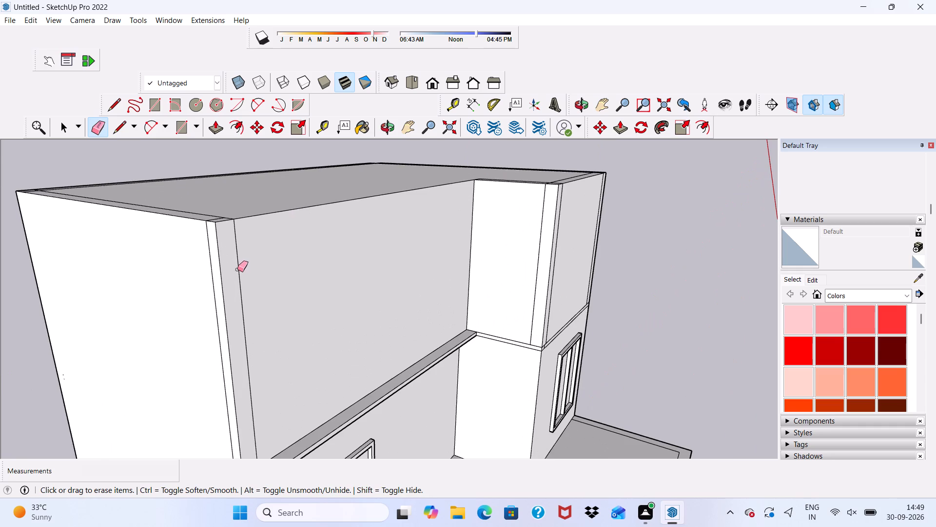
{"action": "left_click_drag", "start_coordinate": [242, 263], "coordinate": [239, 270]}
{"action": "scroll", "coordinate": [239, 270], "scroll_direction": "down", "scroll_amount": 10}
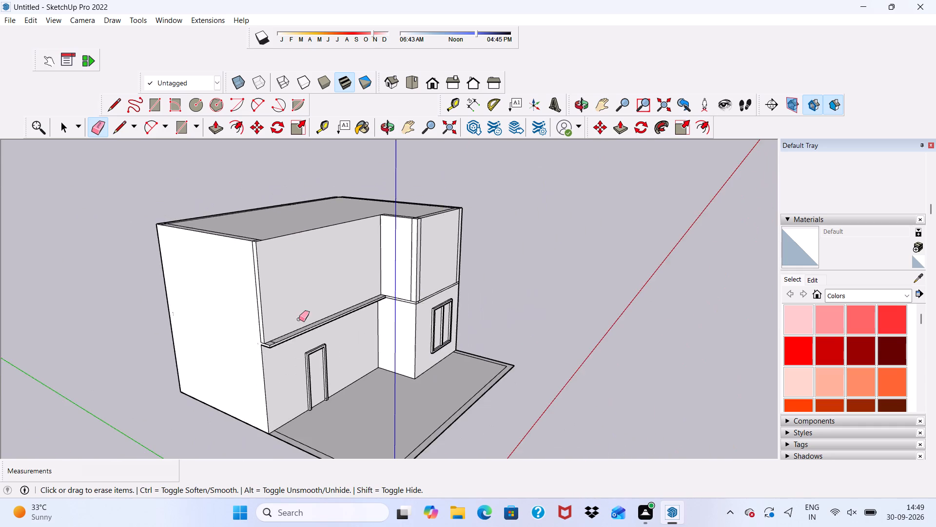
{"action": "middle_click_drag", "start_coordinate": [299, 319], "coordinate": [235, 391]}
{"action": "scroll", "coordinate": [250, 353], "scroll_direction": "up", "scroll_amount": 12}
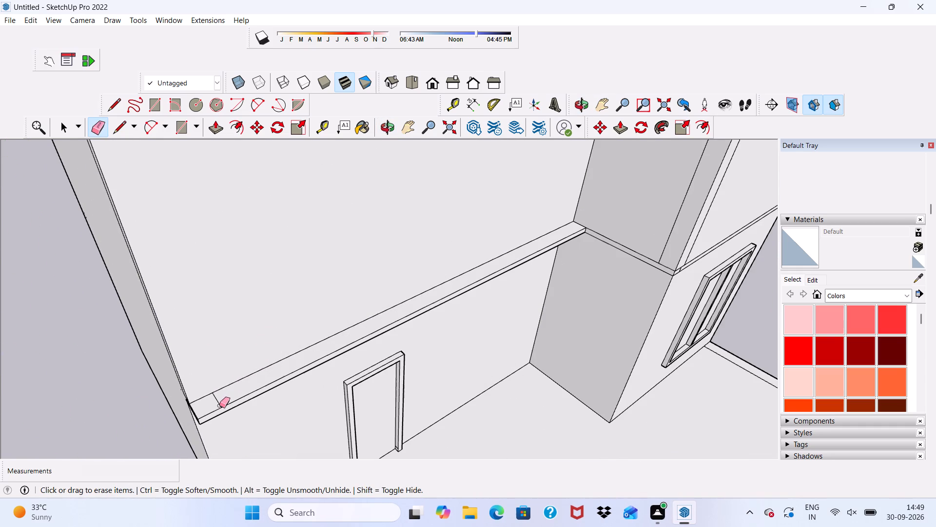
{"action": "left_click", "coordinate": [219, 405]}
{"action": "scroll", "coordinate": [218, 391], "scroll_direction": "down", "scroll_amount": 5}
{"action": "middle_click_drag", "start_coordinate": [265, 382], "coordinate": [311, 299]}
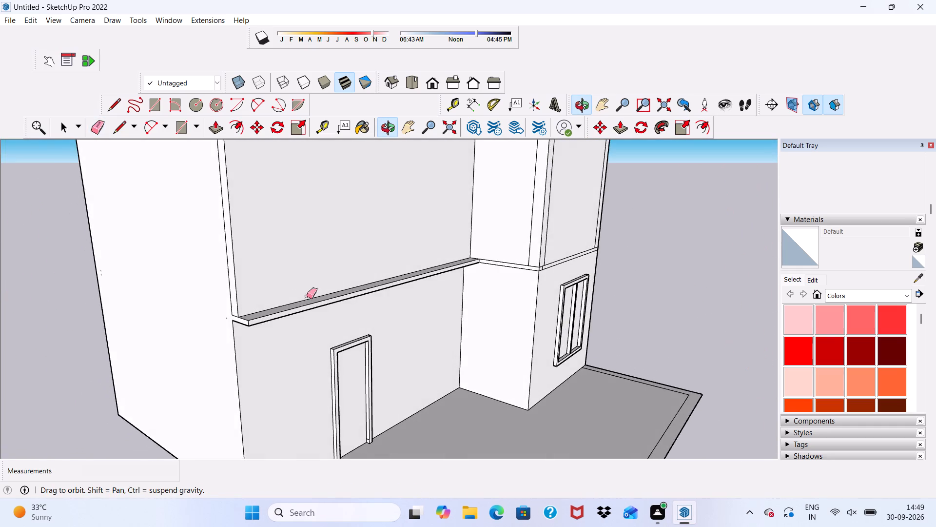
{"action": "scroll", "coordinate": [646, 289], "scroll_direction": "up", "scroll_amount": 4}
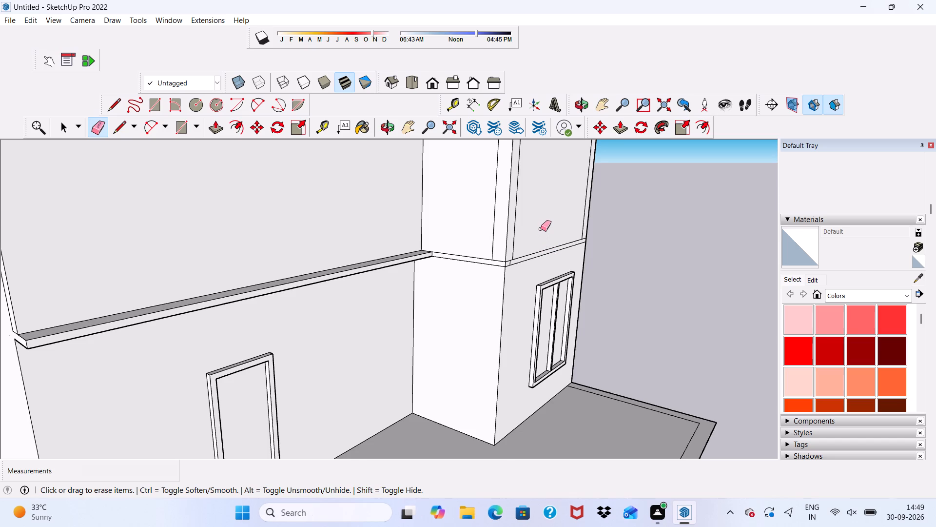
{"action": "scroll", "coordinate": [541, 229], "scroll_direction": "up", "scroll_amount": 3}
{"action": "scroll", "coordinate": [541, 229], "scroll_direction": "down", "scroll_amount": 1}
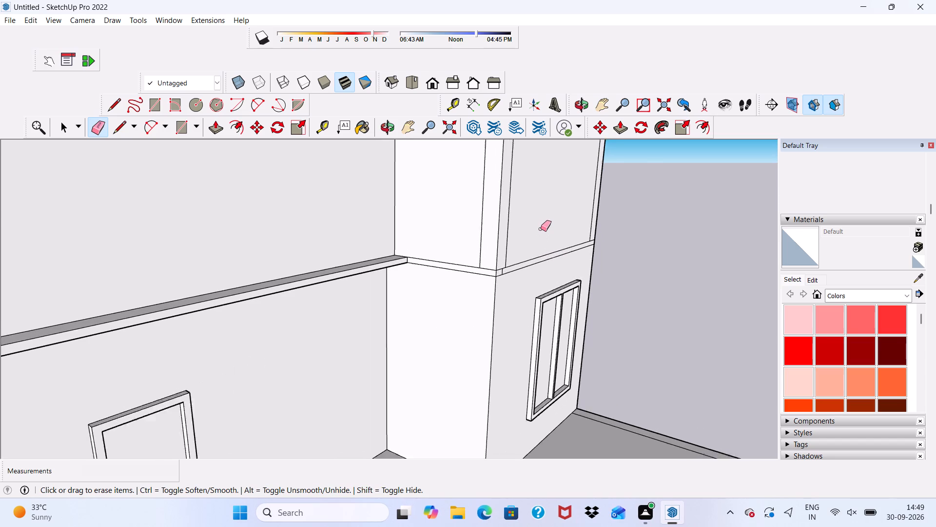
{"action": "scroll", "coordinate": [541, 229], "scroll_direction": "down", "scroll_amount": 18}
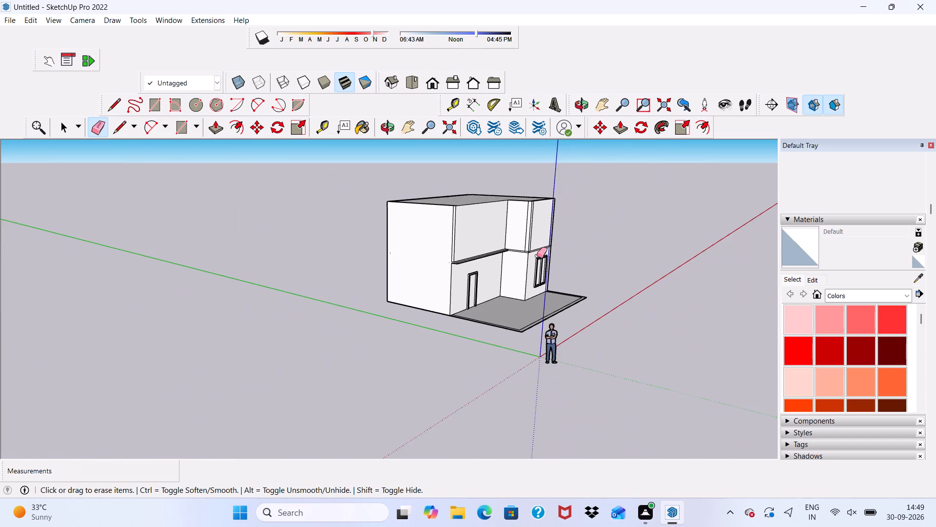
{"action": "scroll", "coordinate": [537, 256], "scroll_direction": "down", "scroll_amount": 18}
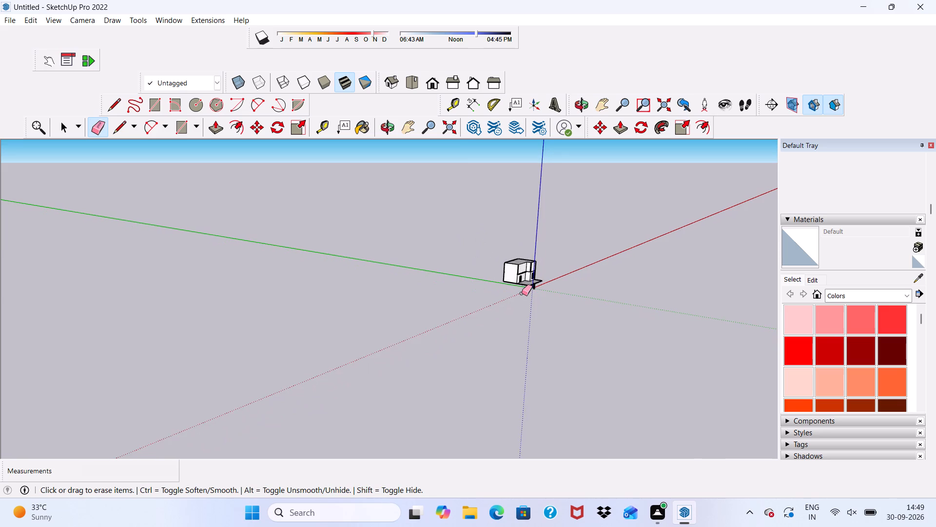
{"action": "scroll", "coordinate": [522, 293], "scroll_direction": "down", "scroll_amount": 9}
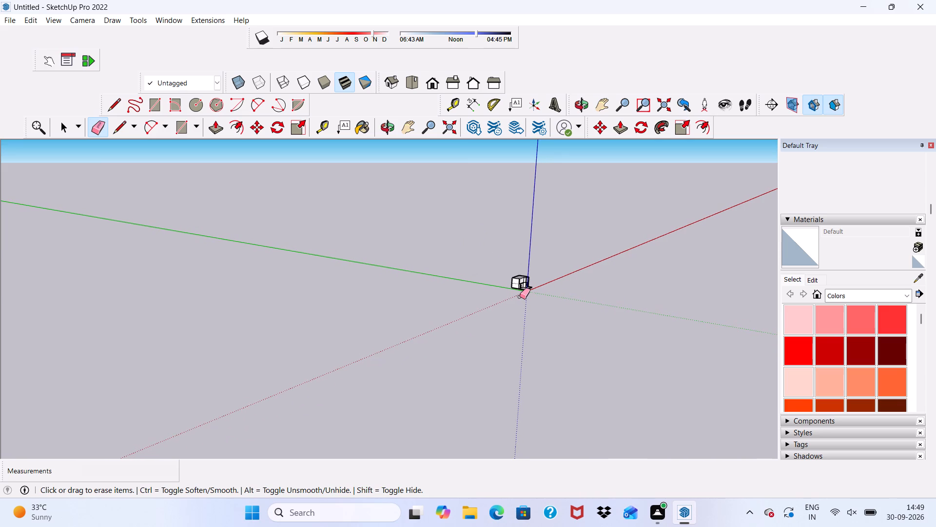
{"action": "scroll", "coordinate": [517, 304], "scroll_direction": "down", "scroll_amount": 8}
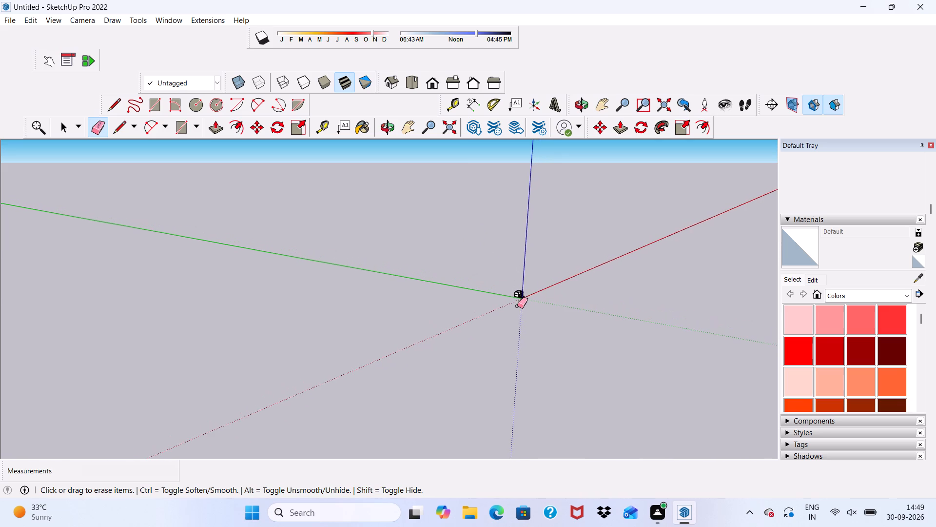
Erase the vertical seams on either side of the corner between the upper return wall and the upper window-side front.
{"action": "scroll", "coordinate": [511, 280], "scroll_direction": "up", "scroll_amount": 20}
{"action": "scroll", "coordinate": [511, 280], "scroll_direction": "up", "scroll_amount": 6}
{"action": "middle_click_drag", "start_coordinate": [556, 287], "coordinate": [454, 294]}
{"action": "scroll", "coordinate": [413, 284], "scroll_direction": "up", "scroll_amount": 20}
{"action": "scroll", "coordinate": [413, 284], "scroll_direction": "up", "scroll_amount": 2}
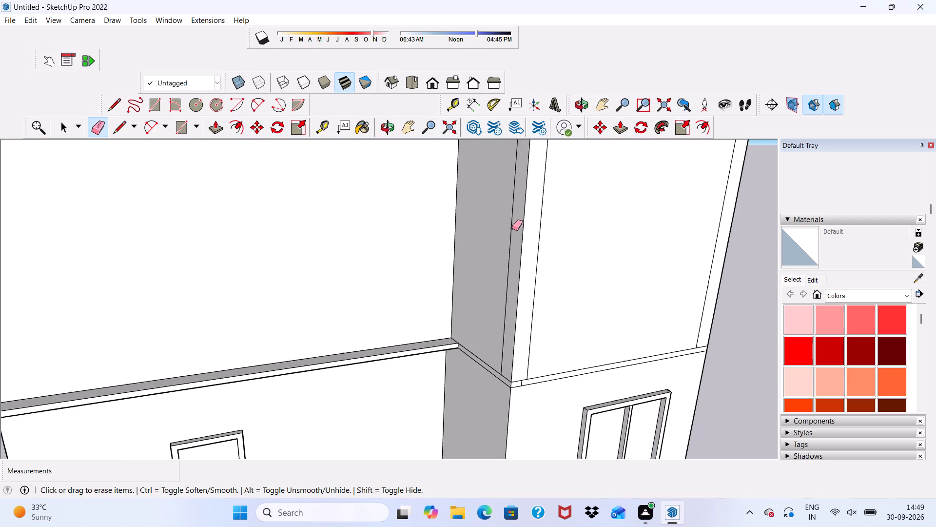
{"action": "left_click", "coordinate": [512, 228]}
{"action": "left_click", "coordinate": [540, 234]}
Erase the slab edge lines across the window-side front above the window, including the short vertical line near the corner.
{"action": "scroll", "coordinate": [541, 235], "scroll_direction": "down", "scroll_amount": 3}
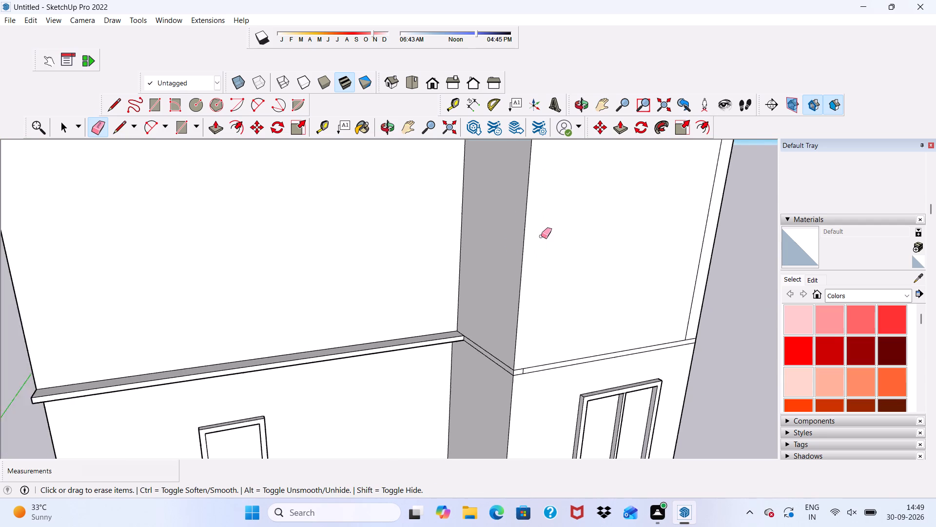
{"action": "scroll", "coordinate": [541, 236], "scroll_direction": "down", "scroll_amount": 3}
{"action": "scroll", "coordinate": [546, 311], "scroll_direction": "up", "scroll_amount": 12}
{"action": "left_click", "coordinate": [512, 342]}
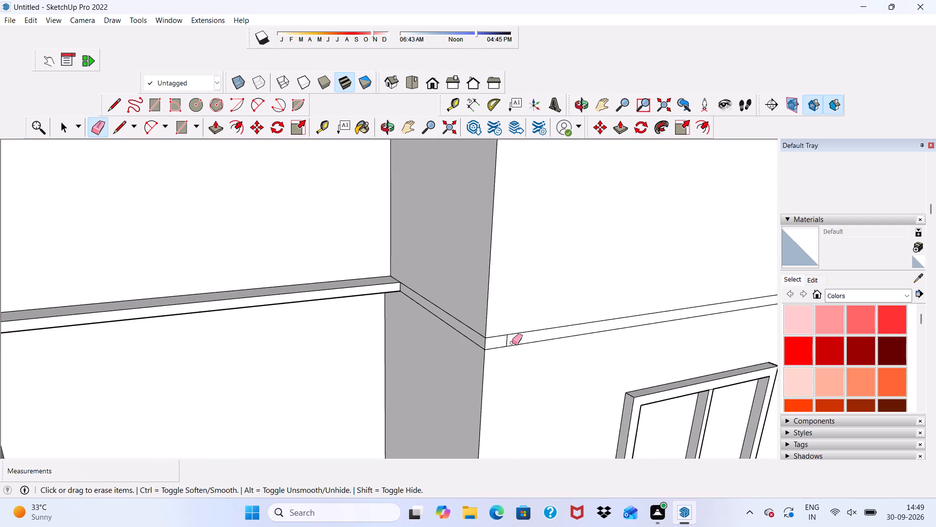
{"action": "left_click", "coordinate": [503, 345]}
{"action": "left_click_drag", "start_coordinate": [507, 329], "coordinate": [510, 336]}
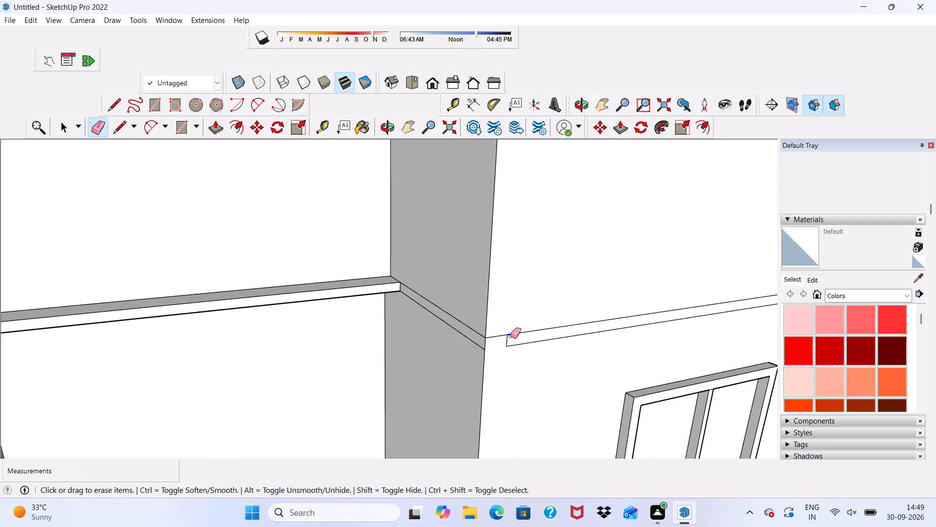
{"action": "left_click_drag", "start_coordinate": [510, 336], "coordinate": [513, 345]}
{"action": "left_click_drag", "start_coordinate": [504, 331], "coordinate": [504, 343]}
{"action": "left_click_drag", "start_coordinate": [541, 320], "coordinate": [542, 324]}
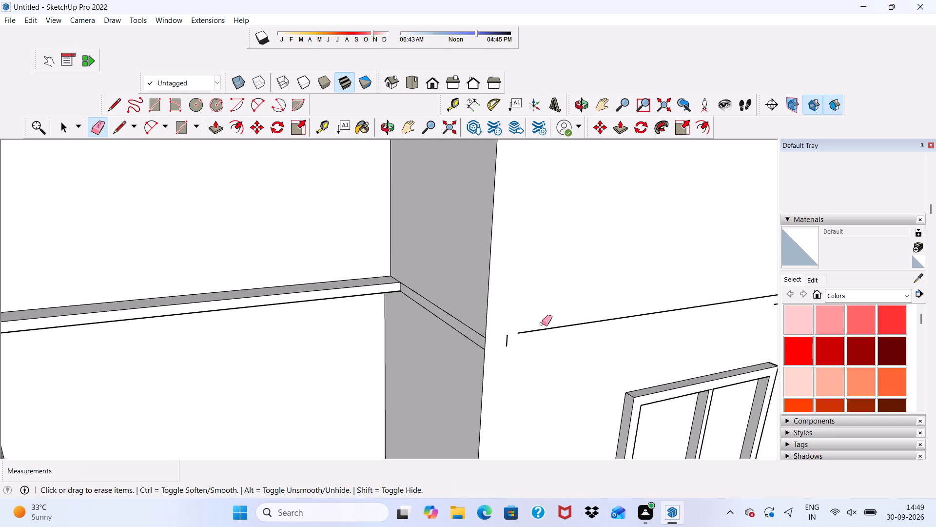
{"action": "left_click_drag", "start_coordinate": [542, 324], "coordinate": [543, 329]}
{"action": "left_click", "coordinate": [507, 340]}
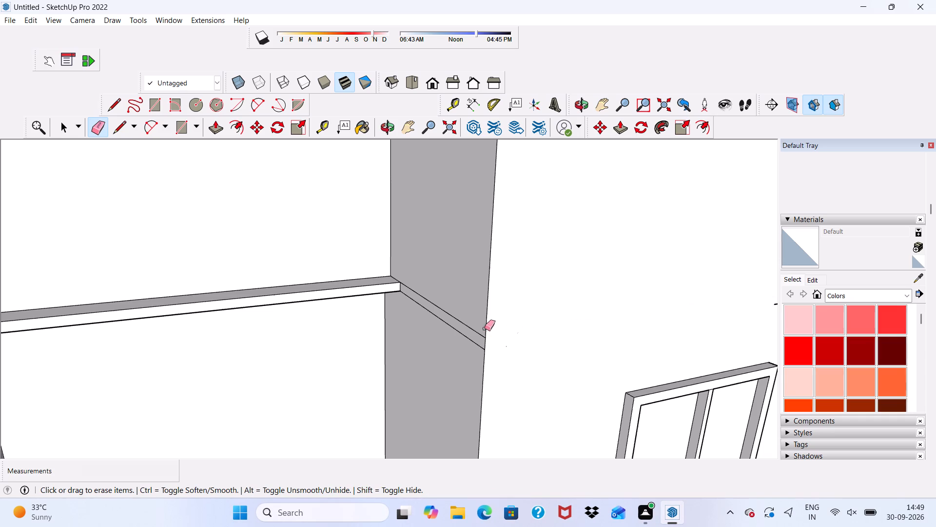
Erase both slab edge lines across the return wall between the door-side and window-side fronts.
{"action": "middle_click_drag", "start_coordinate": [418, 320], "coordinate": [451, 313]}
{"action": "middle_click", "coordinate": [453, 312]}
{"action": "left_click_drag", "start_coordinate": [463, 304], "coordinate": [462, 313]}
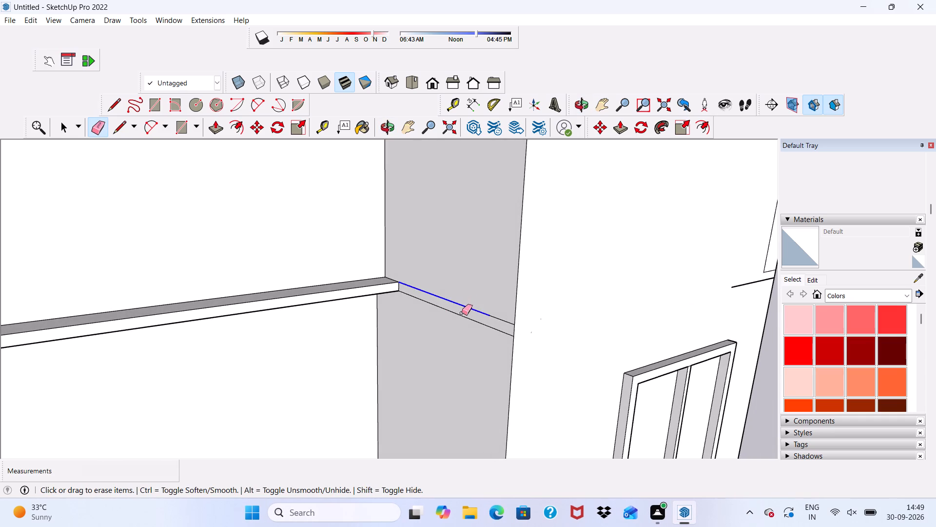
{"action": "left_click_drag", "start_coordinate": [462, 313], "coordinate": [463, 313]}
{"action": "left_click", "coordinate": [499, 318]}
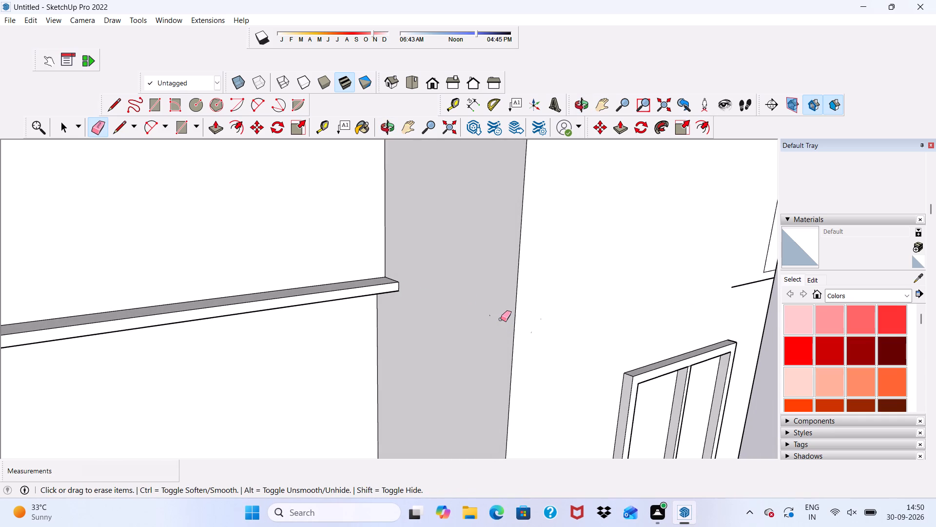
Erase the vertical seam and the short slab edge line near the outer corner of the window-side front.
{"action": "scroll", "coordinate": [535, 304], "scroll_direction": "down", "scroll_amount": 5}
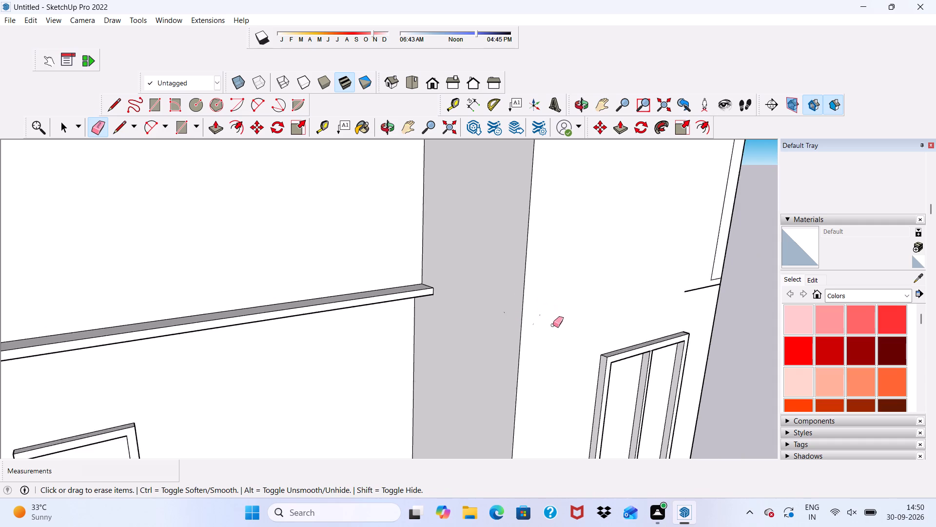
{"action": "scroll", "coordinate": [553, 325], "scroll_direction": "down", "scroll_amount": 1}
{"action": "scroll", "coordinate": [592, 290], "scroll_direction": "up", "scroll_amount": 5}
{"action": "scroll", "coordinate": [694, 271], "scroll_direction": "down", "scroll_amount": 2}
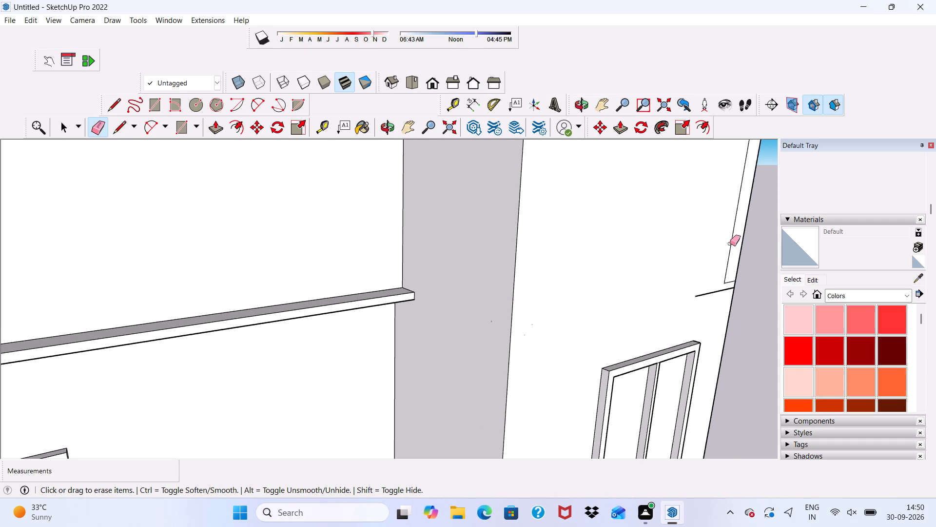
{"action": "left_click_drag", "start_coordinate": [730, 242], "coordinate": [721, 292]}
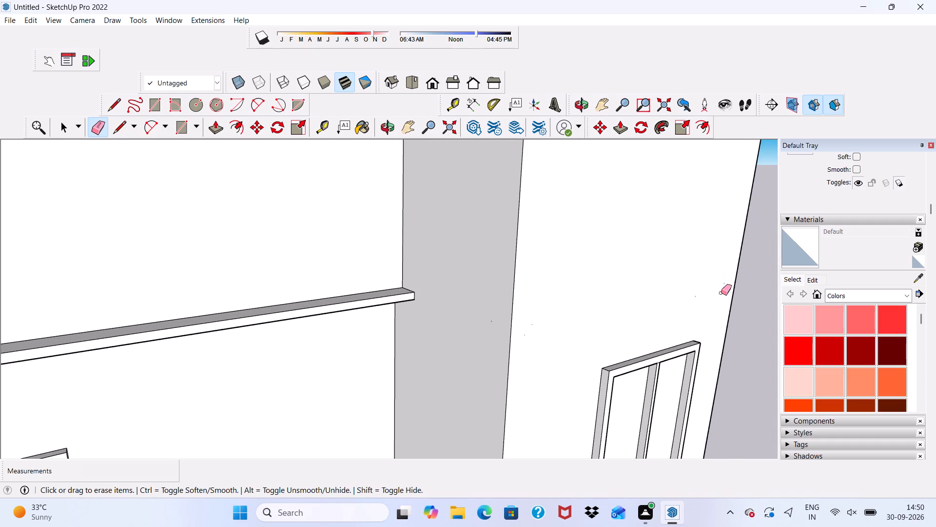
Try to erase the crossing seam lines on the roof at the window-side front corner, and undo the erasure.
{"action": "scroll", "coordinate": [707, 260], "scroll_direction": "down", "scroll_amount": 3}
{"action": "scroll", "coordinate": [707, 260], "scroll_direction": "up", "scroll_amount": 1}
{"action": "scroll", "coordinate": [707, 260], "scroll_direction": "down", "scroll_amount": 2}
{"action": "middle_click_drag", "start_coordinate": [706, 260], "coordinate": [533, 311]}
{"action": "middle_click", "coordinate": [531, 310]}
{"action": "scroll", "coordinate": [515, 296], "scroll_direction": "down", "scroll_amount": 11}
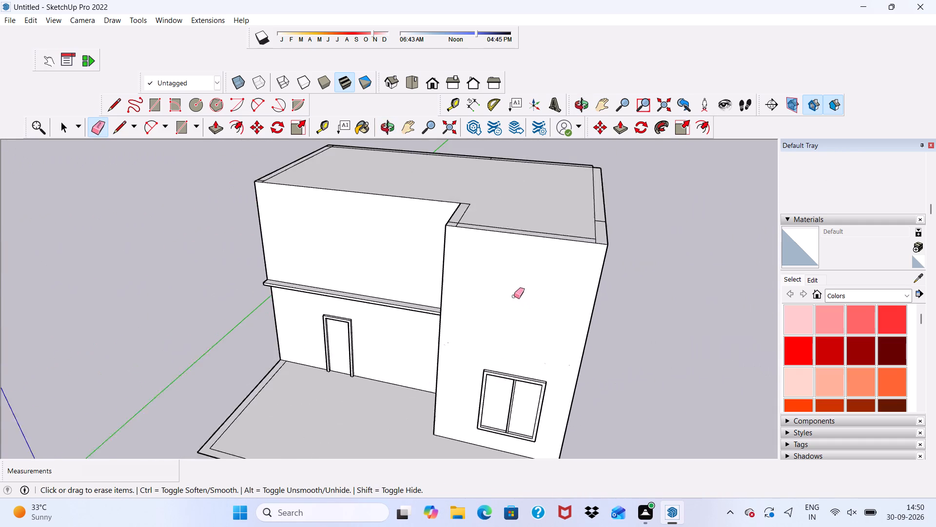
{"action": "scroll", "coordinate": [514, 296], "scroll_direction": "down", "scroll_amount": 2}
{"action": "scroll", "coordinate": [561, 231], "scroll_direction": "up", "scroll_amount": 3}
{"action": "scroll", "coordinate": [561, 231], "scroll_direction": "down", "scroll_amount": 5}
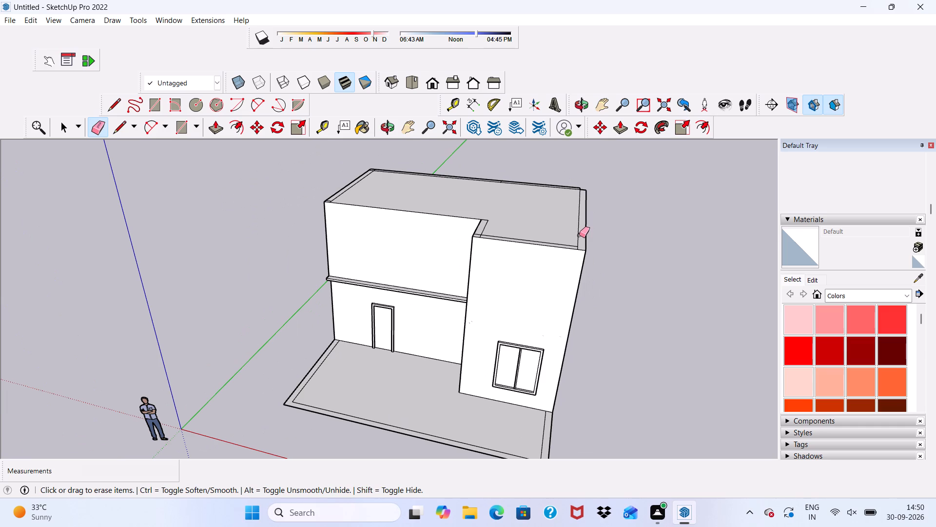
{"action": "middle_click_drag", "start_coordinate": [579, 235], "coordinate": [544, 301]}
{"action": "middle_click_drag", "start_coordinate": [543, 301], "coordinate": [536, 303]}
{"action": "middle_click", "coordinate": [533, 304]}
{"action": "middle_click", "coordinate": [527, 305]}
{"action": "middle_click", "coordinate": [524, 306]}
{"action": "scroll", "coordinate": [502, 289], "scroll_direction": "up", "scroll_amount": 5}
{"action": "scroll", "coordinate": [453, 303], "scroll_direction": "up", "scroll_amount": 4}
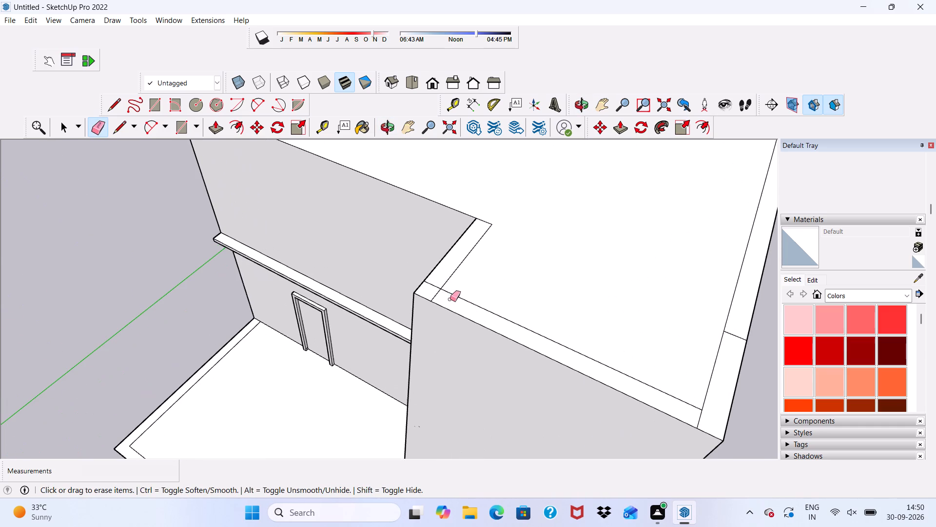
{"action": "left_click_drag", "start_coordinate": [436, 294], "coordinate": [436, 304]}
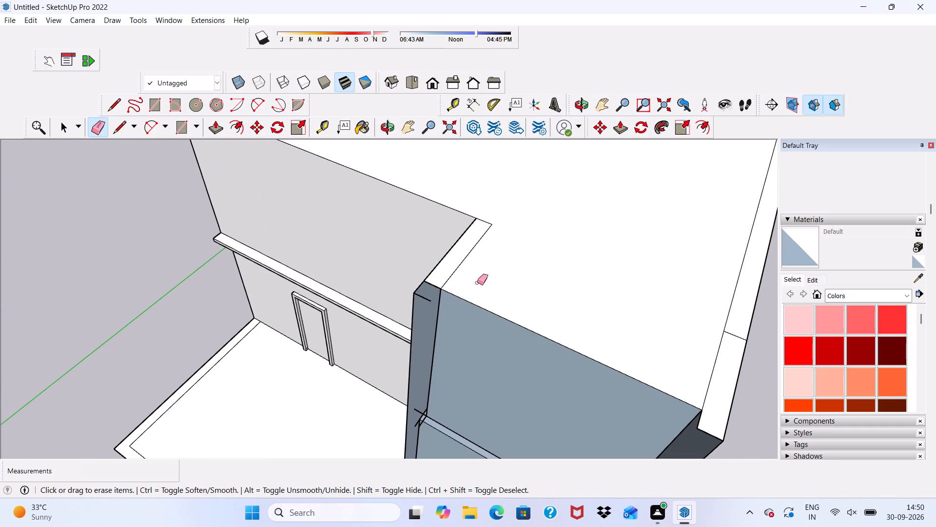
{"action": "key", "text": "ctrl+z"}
Erase the roof seam lines along the window-side front and return wall, including the short leftover pieces at both corners.
{"action": "scroll", "coordinate": [518, 281], "scroll_direction": "up", "scroll_amount": 4}
{"action": "scroll", "coordinate": [443, 286], "scroll_direction": "up", "scroll_amount": 3}
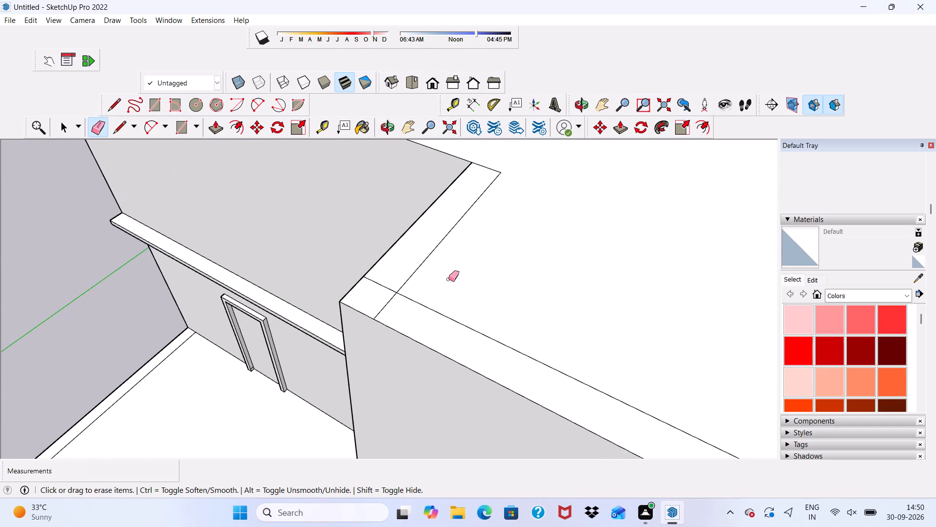
{"action": "scroll", "coordinate": [433, 294], "scroll_direction": "up", "scroll_amount": 2}
{"action": "left_click", "coordinate": [413, 304]}
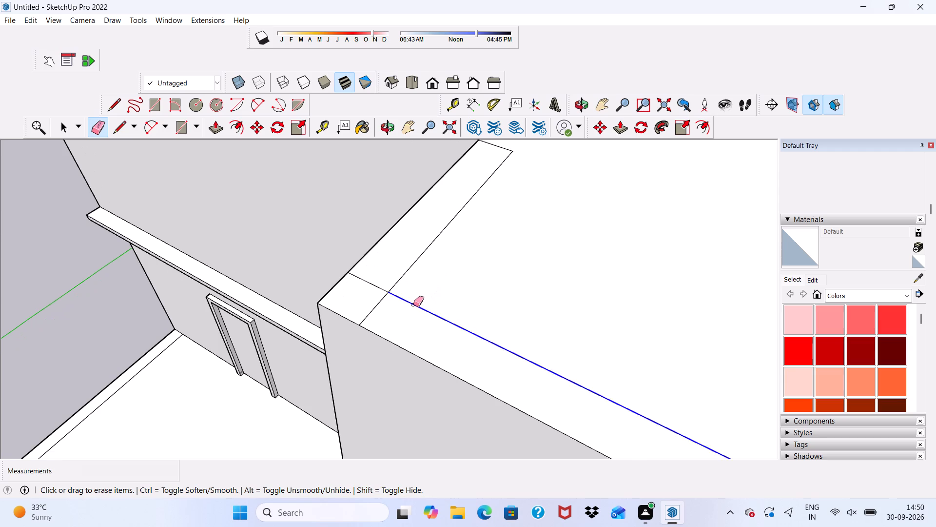
{"action": "left_click_drag", "start_coordinate": [400, 278], "coordinate": [393, 283]}
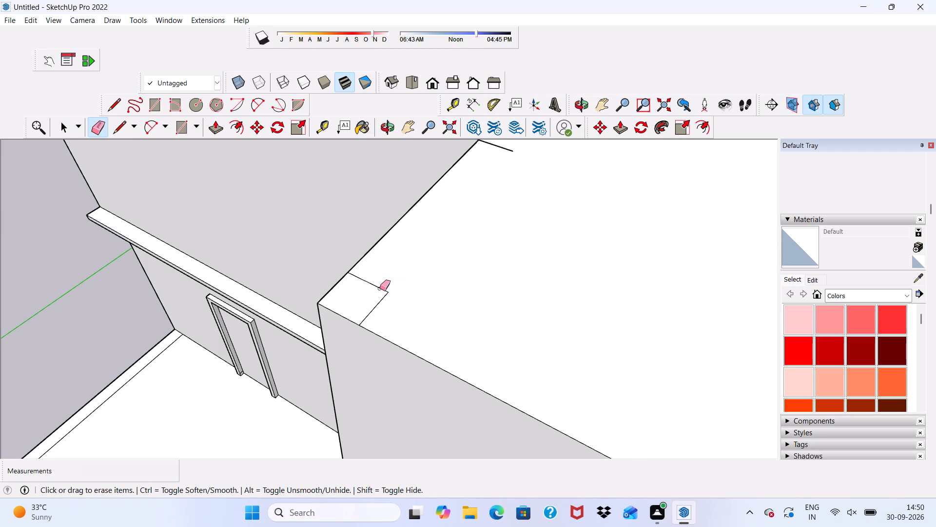
{"action": "left_click", "coordinate": [380, 288]}
{"action": "left_click", "coordinate": [376, 303]}
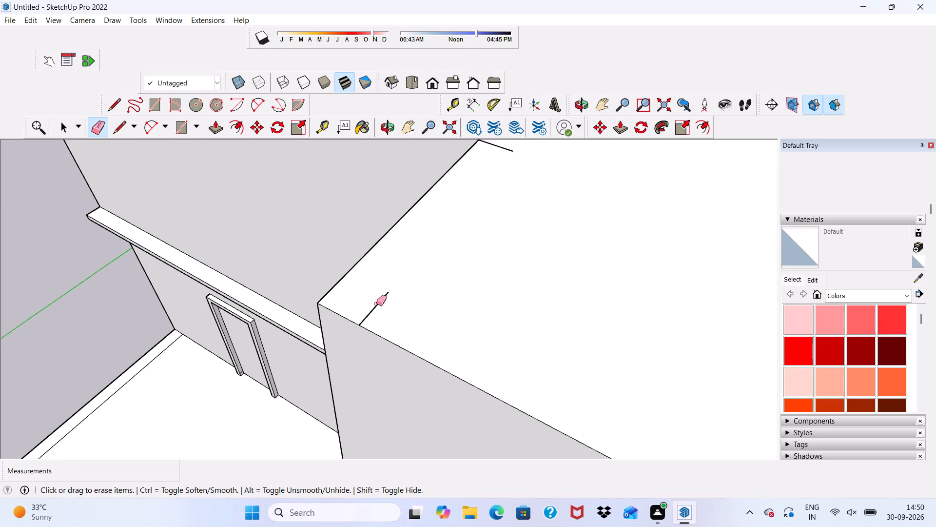
{"action": "left_click", "coordinate": [375, 307]}
{"action": "scroll", "coordinate": [375, 308], "scroll_direction": "down", "scroll_amount": 2}
{"action": "scroll", "coordinate": [376, 308], "scroll_direction": "up", "scroll_amount": 1}
{"action": "scroll", "coordinate": [376, 309], "scroll_direction": "down", "scroll_amount": 2}
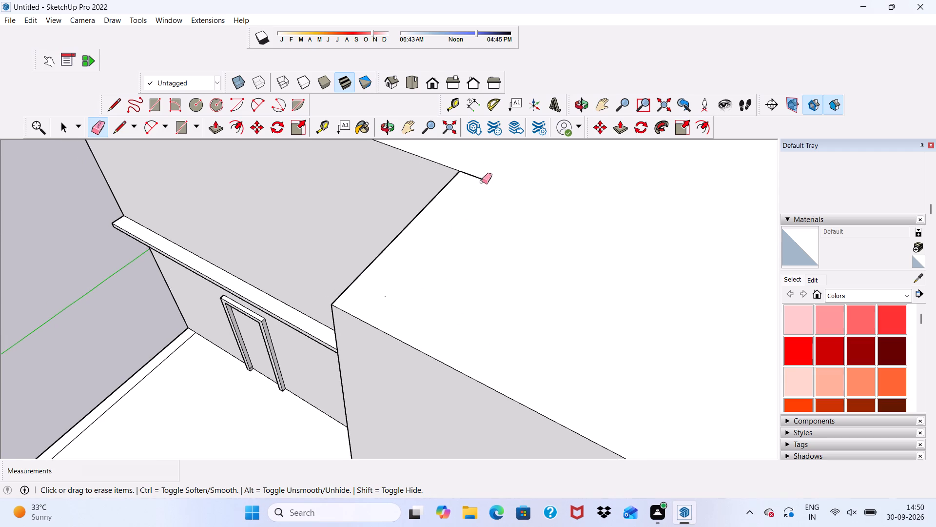
{"action": "scroll", "coordinate": [483, 167], "scroll_direction": "up", "scroll_amount": 3}
{"action": "left_click", "coordinate": [475, 182]}
Erase the roof seam line along the window-side end wall, including the short cross seam and the leftover pieces.
{"action": "scroll", "coordinate": [475, 181], "scroll_direction": "down", "scroll_amount": 2}
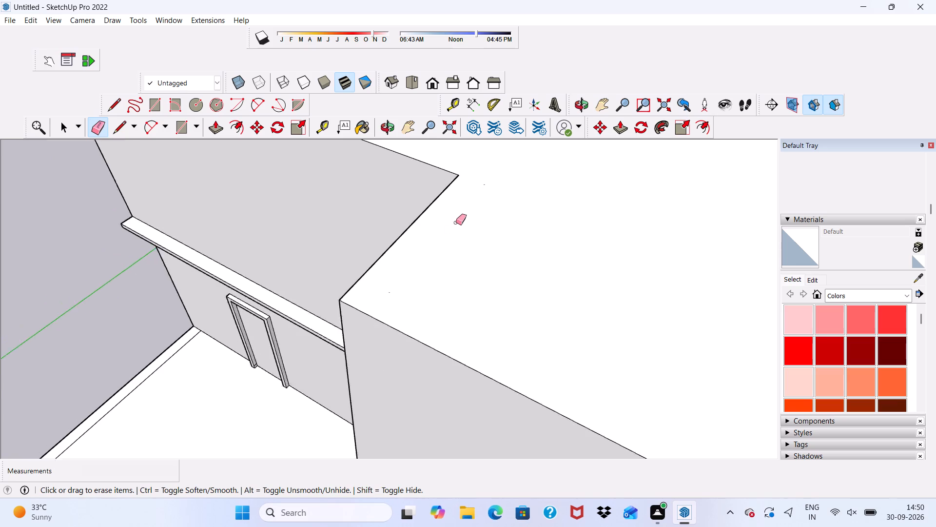
{"action": "scroll", "coordinate": [456, 223], "scroll_direction": "down", "scroll_amount": 14}
{"action": "scroll", "coordinate": [394, 269], "scroll_direction": "up", "scroll_amount": 1}
{"action": "scroll", "coordinate": [392, 282], "scroll_direction": "down", "scroll_amount": 1}
{"action": "scroll", "coordinate": [536, 300], "scroll_direction": "up", "scroll_amount": 5}
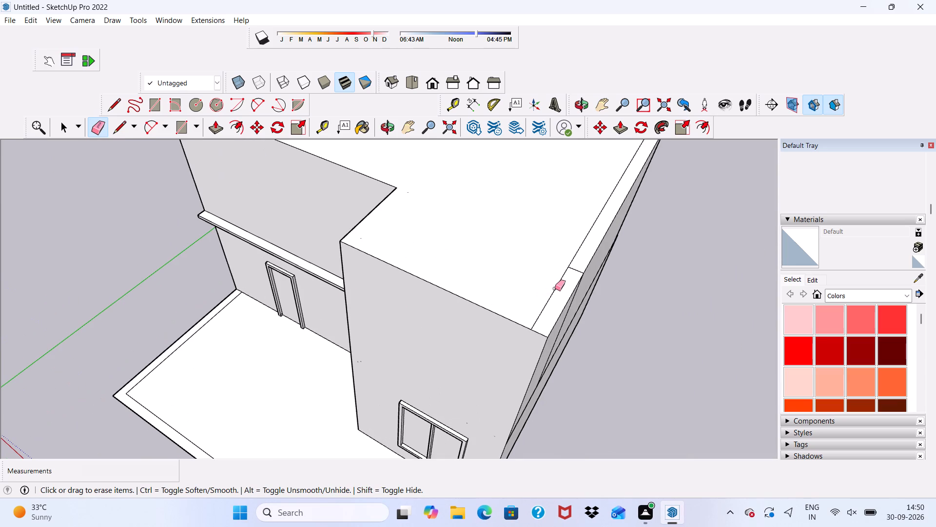
{"action": "left_click", "coordinate": [555, 290]}
{"action": "left_click", "coordinate": [580, 267]}
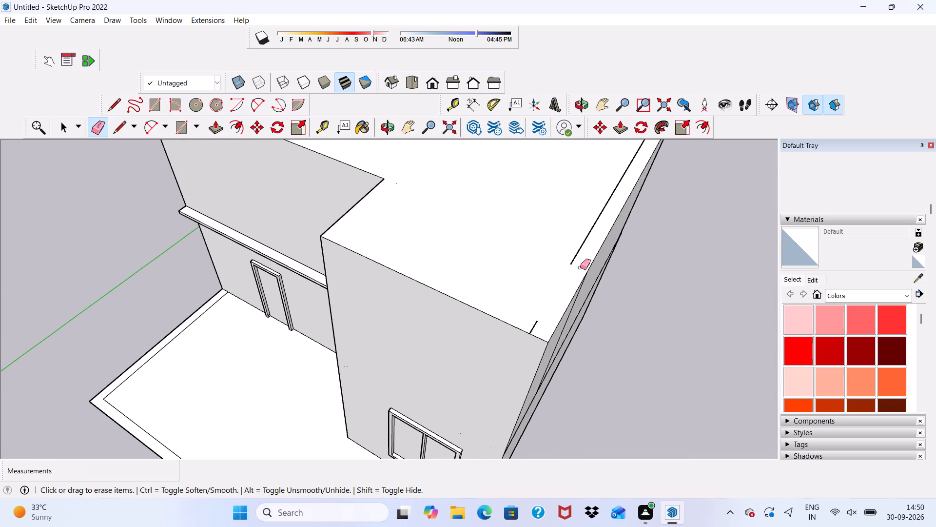
{"action": "left_click", "coordinate": [534, 327]}
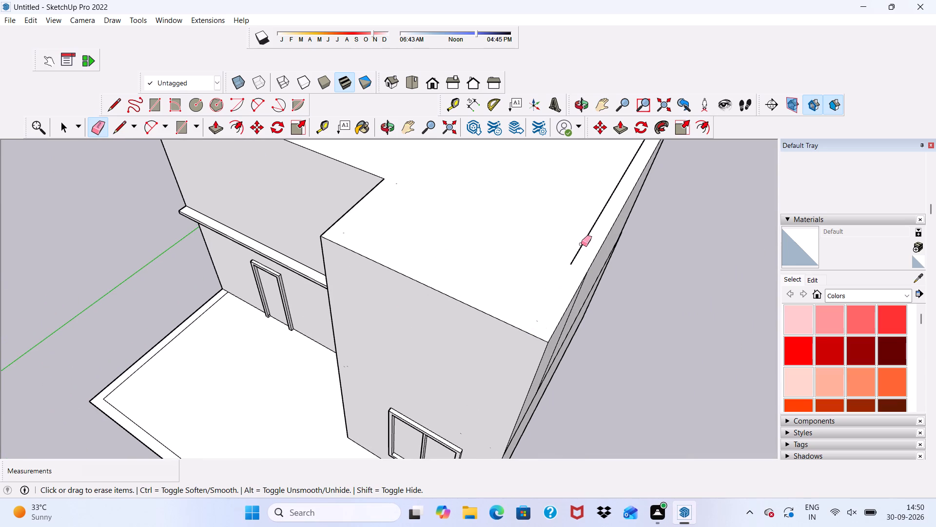
{"action": "left_click", "coordinate": [583, 246]}
Erase the vertical seam on the upper storey of the window-side end wall.
{"action": "scroll", "coordinate": [583, 246], "scroll_direction": "down", "scroll_amount": 12}
{"action": "scroll", "coordinate": [497, 195], "scroll_direction": "up", "scroll_amount": 2}
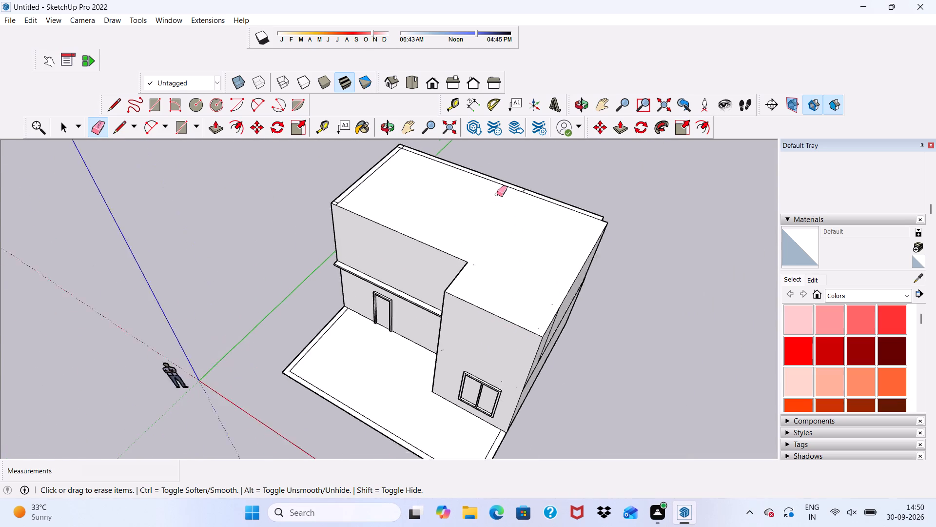
{"action": "scroll", "coordinate": [497, 194], "scroll_direction": "up", "scroll_amount": 6}
{"action": "scroll", "coordinate": [497, 194], "scroll_direction": "down", "scroll_amount": 4}
{"action": "middle_click_drag", "start_coordinate": [502, 209], "coordinate": [279, 238]}
{"action": "middle_click", "coordinate": [278, 238]}
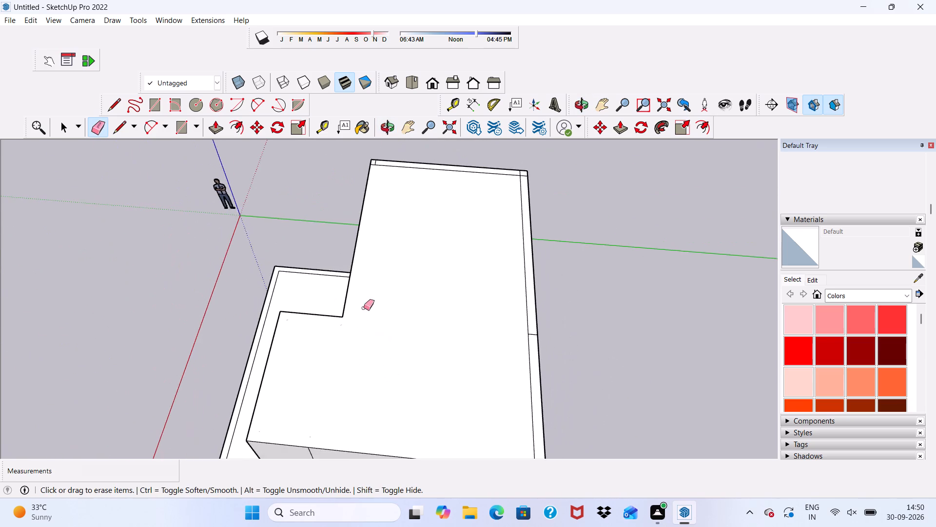
{"action": "scroll", "coordinate": [418, 337], "scroll_direction": "up", "scroll_amount": 4}
{"action": "scroll", "coordinate": [453, 317], "scroll_direction": "down", "scroll_amount": 11}
{"action": "middle_click_drag", "start_coordinate": [434, 375], "coordinate": [479, 267]}
{"action": "scroll", "coordinate": [459, 346], "scroll_direction": "up", "scroll_amount": 4}
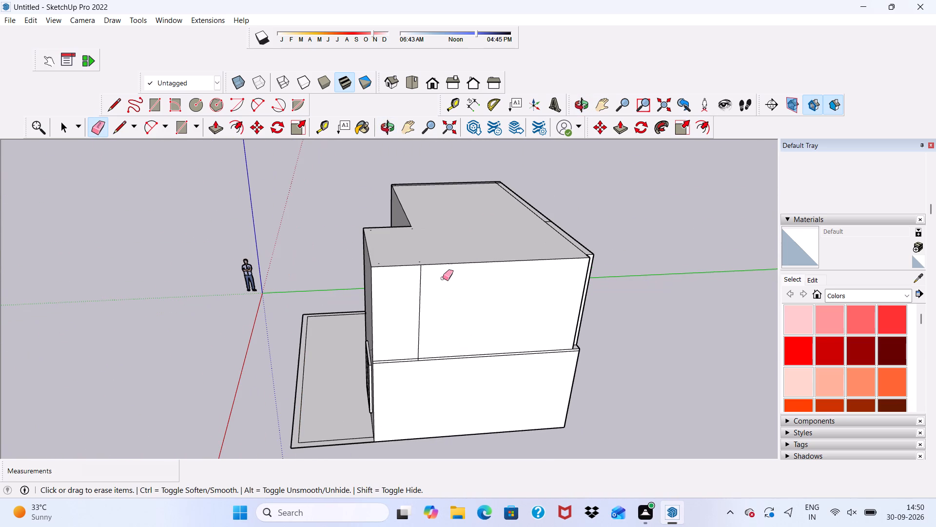
{"action": "left_click_drag", "start_coordinate": [422, 292], "coordinate": [416, 306]}
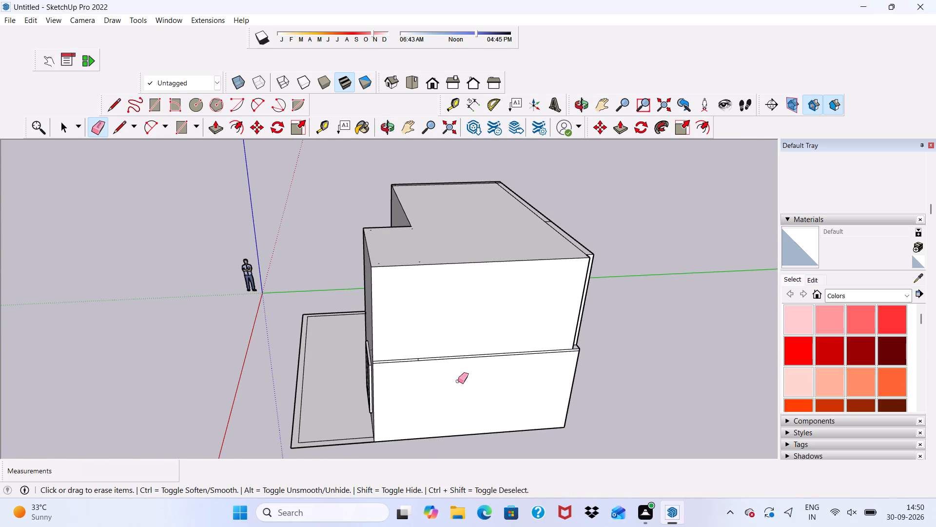
Erase the slab edge lines across the window-side end wall, including the short leftover pieces near the front corner.
{"action": "left_click_drag", "start_coordinate": [459, 361], "coordinate": [461, 355]}
{"action": "scroll", "coordinate": [400, 393], "scroll_direction": "up", "scroll_amount": 1}
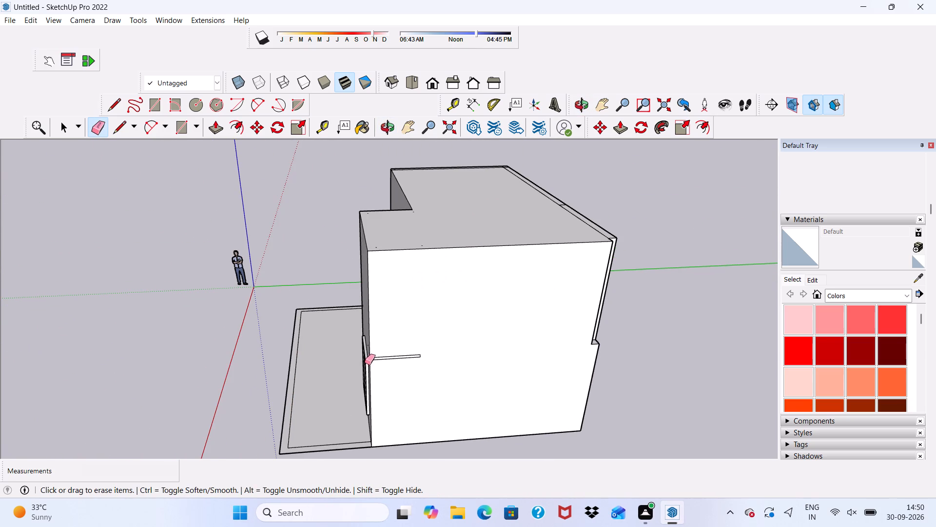
{"action": "left_click_drag", "start_coordinate": [376, 354], "coordinate": [383, 363]}
{"action": "scroll", "coordinate": [410, 364], "scroll_direction": "up", "scroll_amount": 5}
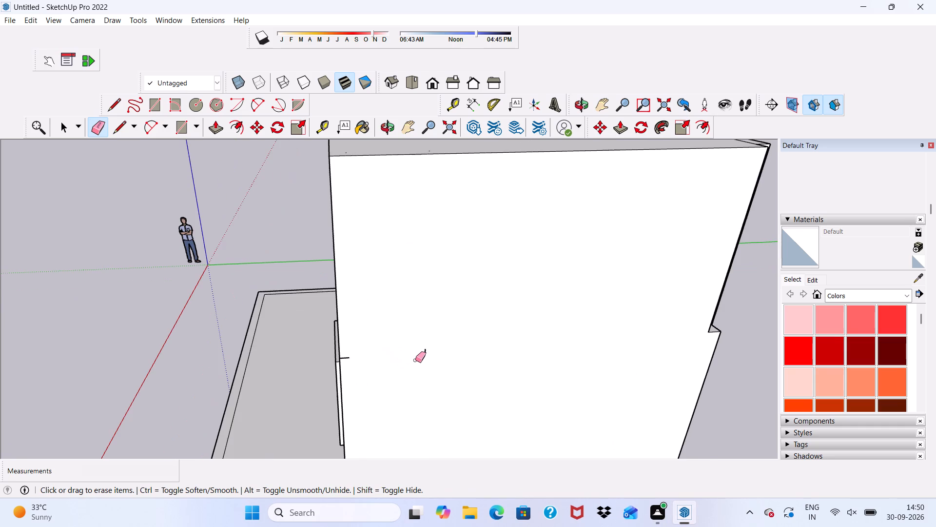
{"action": "left_click_drag", "start_coordinate": [424, 349], "coordinate": [426, 357]}
{"action": "left_click", "coordinate": [345, 358]}
Erase the vertical seam near the middle of the upper rear wall.
{"action": "scroll", "coordinate": [359, 349], "scroll_direction": "down", "scroll_amount": 10}
{"action": "scroll", "coordinate": [520, 331], "scroll_direction": "up", "scroll_amount": 5}
{"action": "middle_click_drag", "start_coordinate": [522, 329], "coordinate": [487, 329]}
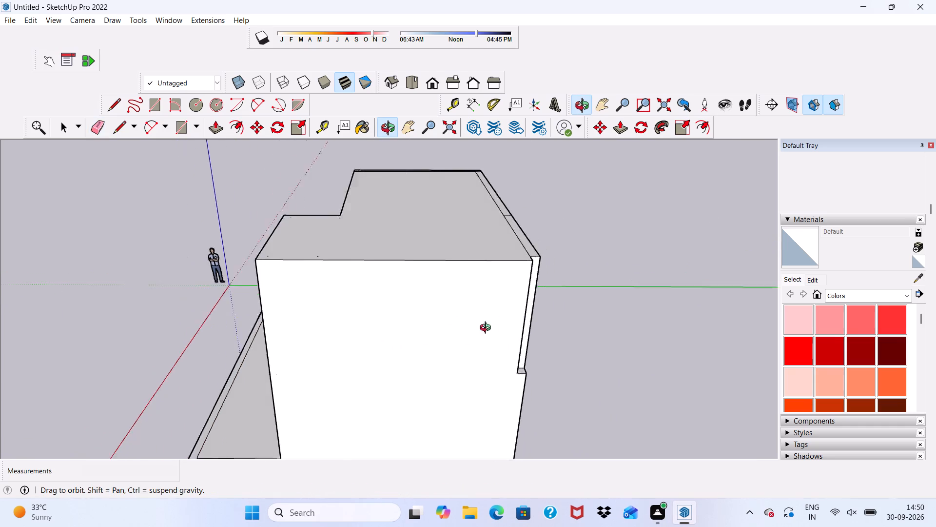
{"action": "middle_click_drag", "start_coordinate": [487, 329], "coordinate": [426, 318]}
{"action": "middle_click_drag", "start_coordinate": [412, 313], "coordinate": [390, 303]}
{"action": "middle_click", "coordinate": [389, 303]}
{"action": "scroll", "coordinate": [401, 310], "scroll_direction": "up", "scroll_amount": 4}
{"action": "scroll", "coordinate": [440, 303], "scroll_direction": "down", "scroll_amount": 4}
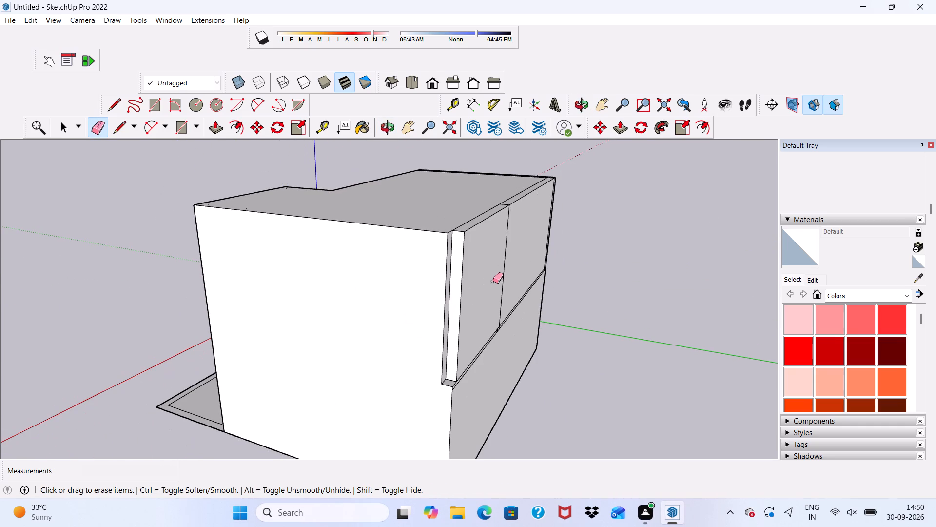
{"action": "middle_click_drag", "start_coordinate": [494, 280], "coordinate": [387, 294]}
{"action": "middle_click", "coordinate": [386, 294]}
{"action": "scroll", "coordinate": [406, 287], "scroll_direction": "up", "scroll_amount": 3}
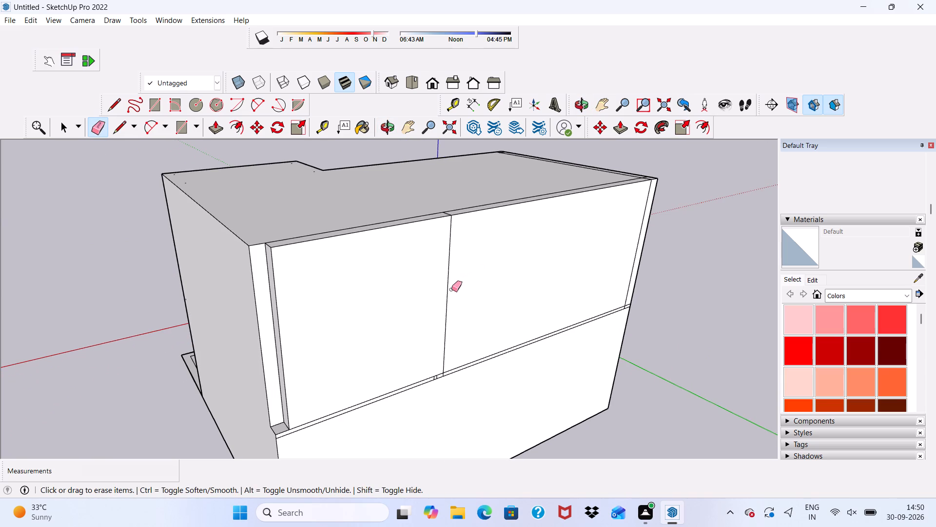
{"action": "left_click", "coordinate": [449, 293]}
{"action": "left_click", "coordinate": [444, 300]}
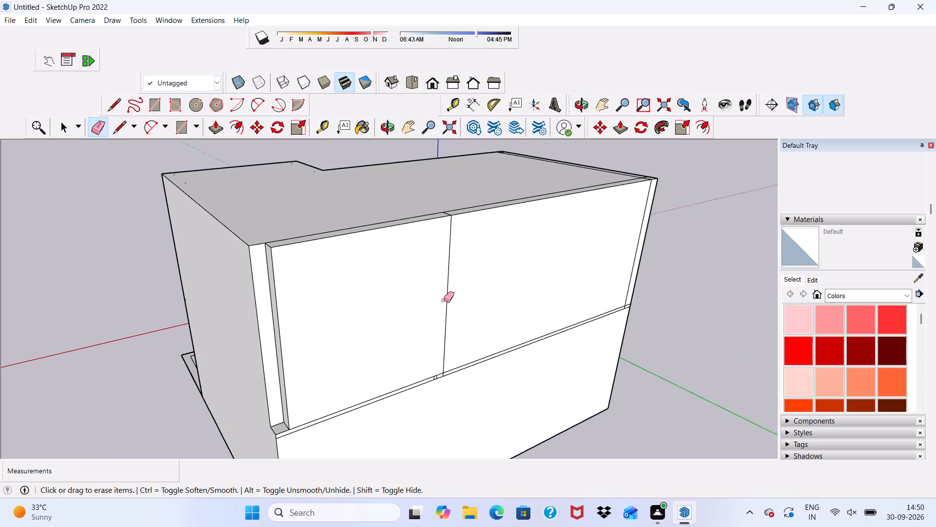
{"action": "left_click", "coordinate": [446, 297]}
Erase the slab edge lines across the rear wall, including the short leftover pieces near its middle.
{"action": "scroll", "coordinate": [446, 297], "scroll_direction": "down", "scroll_amount": 5}
{"action": "middle_click_drag", "start_coordinate": [448, 350], "coordinate": [424, 305]}
{"action": "middle_click_drag", "start_coordinate": [407, 300], "coordinate": [395, 297]}
{"action": "scroll", "coordinate": [389, 299], "scroll_direction": "up", "scroll_amount": 3}
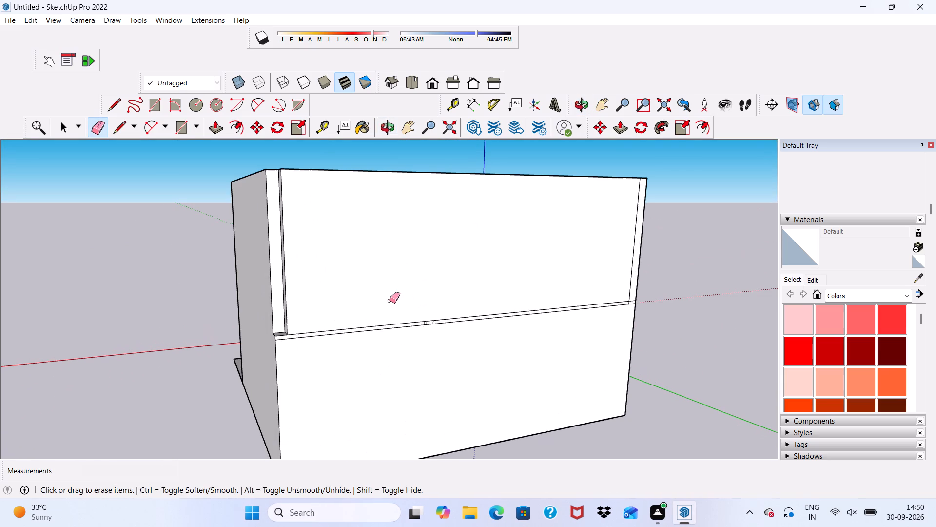
{"action": "scroll", "coordinate": [390, 301], "scroll_direction": "up", "scroll_amount": 1}
{"action": "left_click_drag", "start_coordinate": [386, 324], "coordinate": [424, 332]}
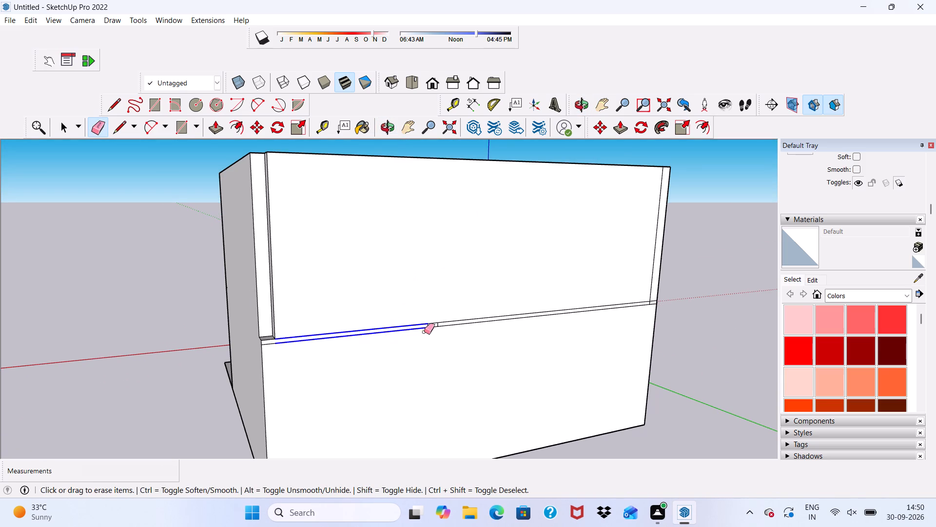
{"action": "left_click_drag", "start_coordinate": [424, 332], "coordinate": [531, 318]}
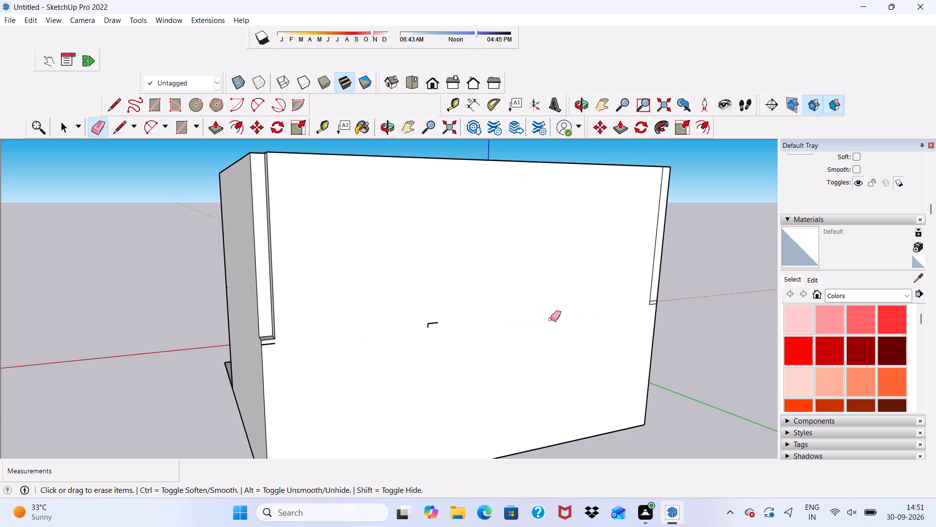
{"action": "scroll", "coordinate": [408, 333], "scroll_direction": "up", "scroll_amount": 1}
{"action": "left_click_drag", "start_coordinate": [424, 321], "coordinate": [446, 324]}
Erase the vertical seam at the far end of the upper rear wall, including the short leftover edges at its base.
{"action": "scroll", "coordinate": [568, 331], "scroll_direction": "down", "scroll_amount": 2}
{"action": "scroll", "coordinate": [569, 338], "scroll_direction": "up", "scroll_amount": 1}
{"action": "scroll", "coordinate": [569, 340], "scroll_direction": "down", "scroll_amount": 1}
{"action": "scroll", "coordinate": [569, 344], "scroll_direction": "up", "scroll_amount": 1}
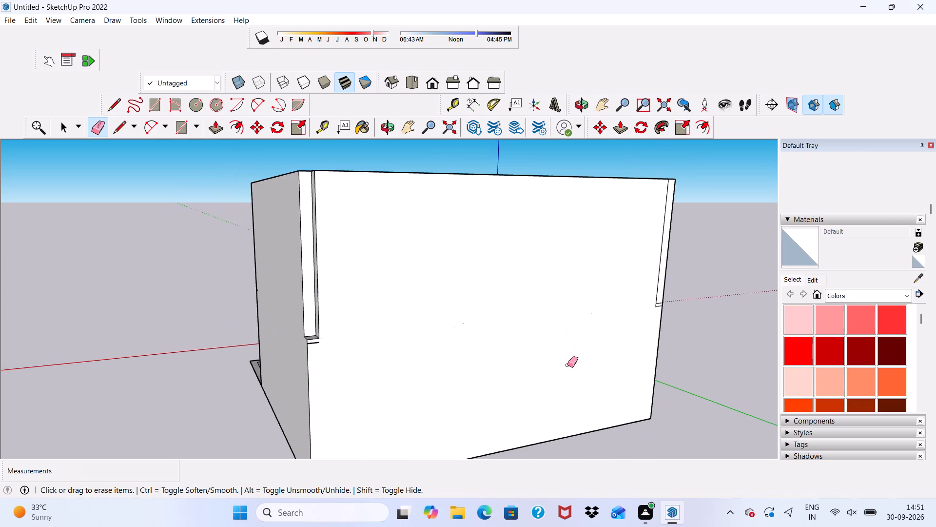
{"action": "scroll", "coordinate": [567, 362], "scroll_direction": "down", "scroll_amount": 5}
{"action": "scroll", "coordinate": [640, 284], "scroll_direction": "up", "scroll_amount": 9}
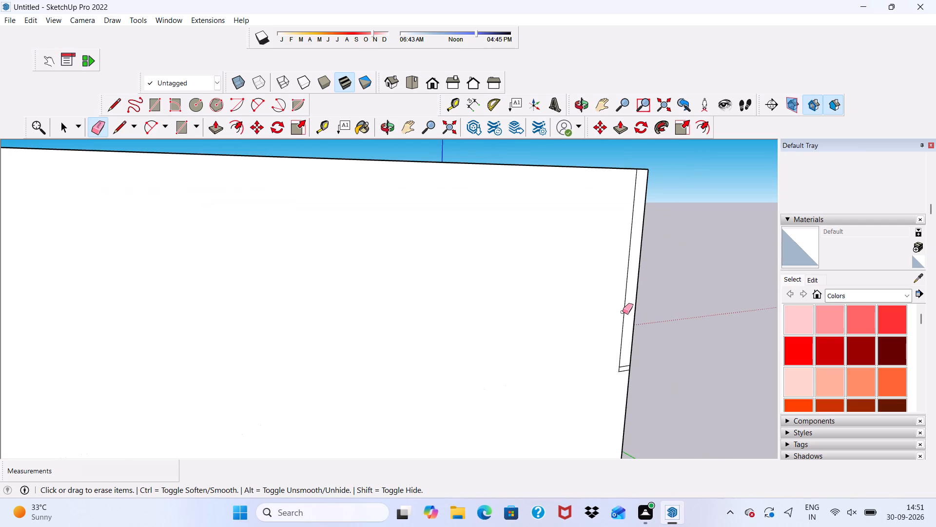
{"action": "left_click_drag", "start_coordinate": [620, 317], "coordinate": [620, 386]}
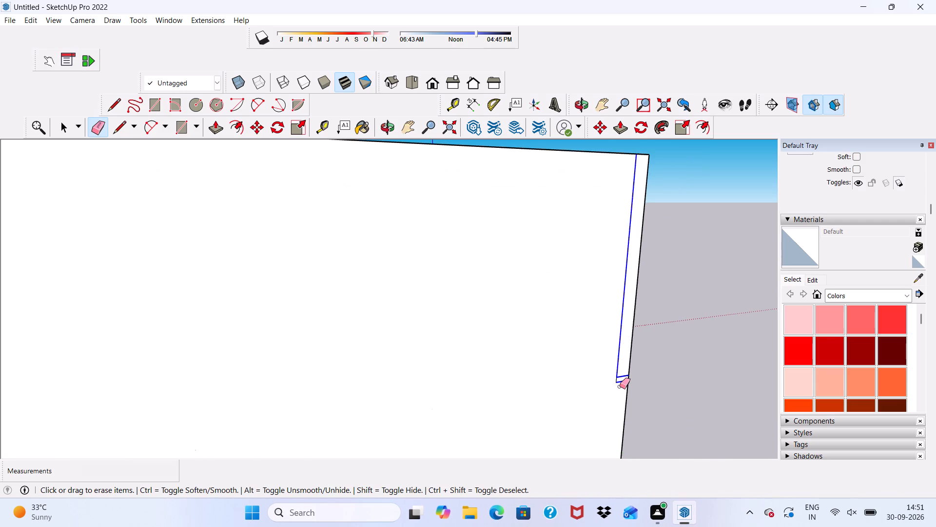
{"action": "left_click_drag", "start_coordinate": [620, 386], "coordinate": [621, 385]}
{"action": "left_click_drag", "start_coordinate": [622, 376], "coordinate": [619, 382]}
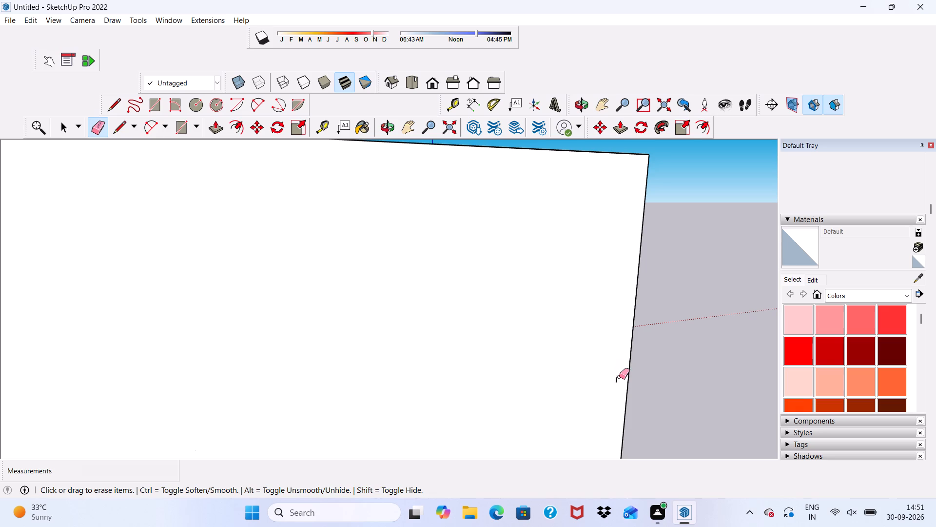
{"action": "left_click_drag", "start_coordinate": [620, 379], "coordinate": [614, 382]}
{"action": "scroll", "coordinate": [614, 382], "scroll_direction": "down", "scroll_amount": 7}
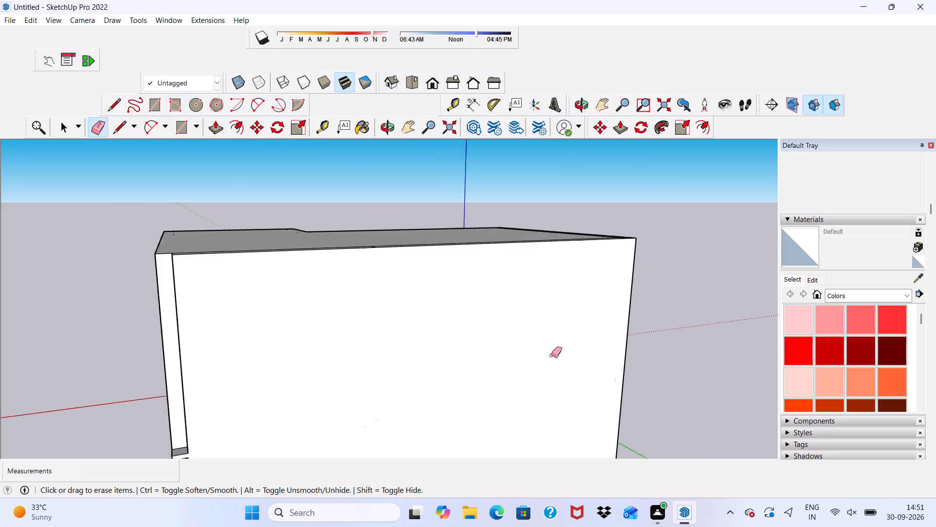
Erase the long roof seam running parallel to the rear edge, including the short leftover piece near its middle.
{"action": "scroll", "coordinate": [551, 355], "scroll_direction": "down", "scroll_amount": 8}
{"action": "middle_click_drag", "start_coordinate": [531, 351], "coordinate": [649, 365]}
{"action": "scroll", "coordinate": [511, 305], "scroll_direction": "up", "scroll_amount": 6}
{"action": "middle_click_drag", "start_coordinate": [506, 276], "coordinate": [508, 335]}
{"action": "scroll", "coordinate": [511, 357], "scroll_direction": "up", "scroll_amount": 4}
{"action": "left_click", "coordinate": [508, 342]}
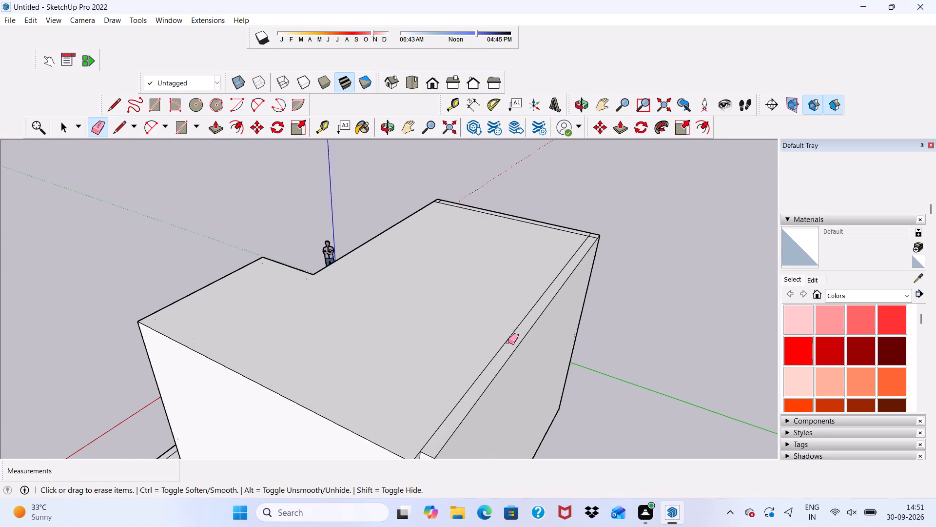
{"action": "left_click", "coordinate": [512, 336]}
{"action": "left_click", "coordinate": [500, 350]}
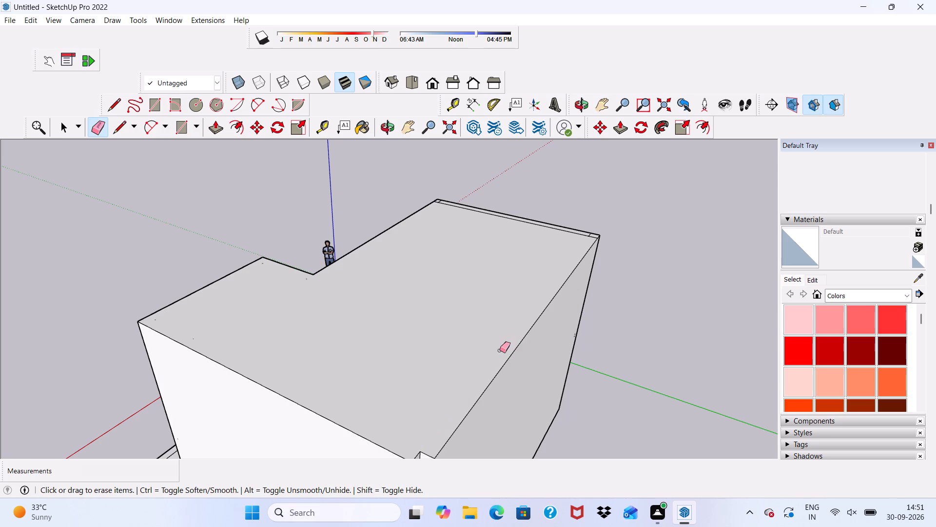
{"action": "left_click", "coordinate": [506, 345]}
{"action": "left_click_drag", "start_coordinate": [506, 341], "coordinate": [500, 345]}
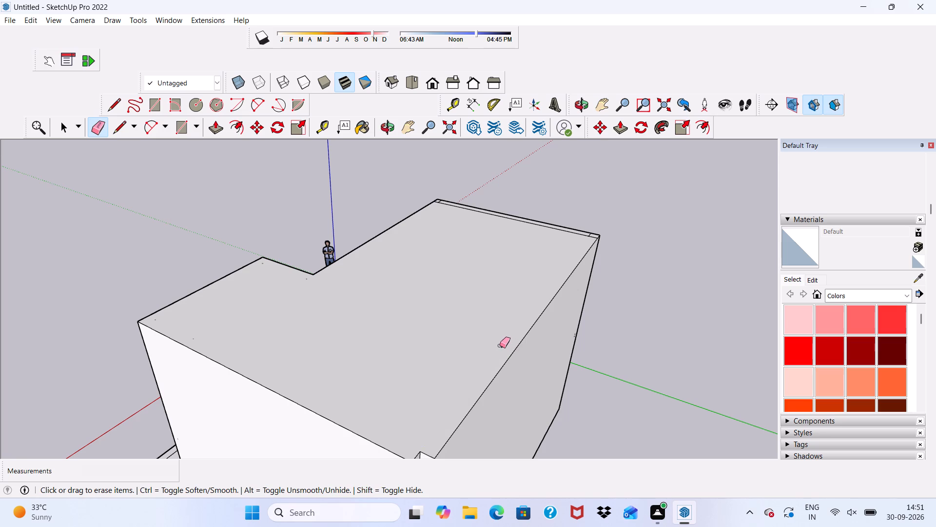
{"action": "left_click_drag", "start_coordinate": [500, 345], "coordinate": [500, 346]}
{"action": "left_click", "coordinate": [502, 343]}
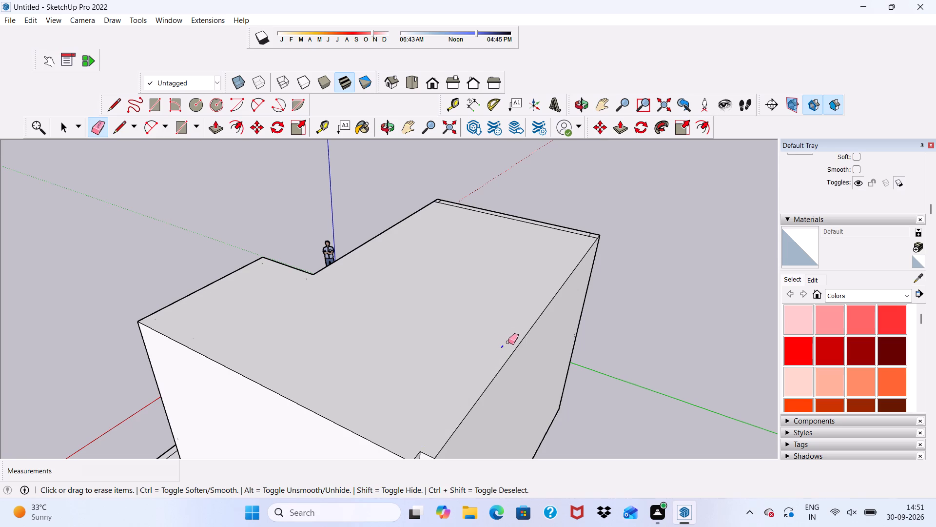
Push/Pull the recessed strip at the upper storey's rear corner 9" so it sits flush with the window-side end wall.
{"action": "scroll", "coordinate": [542, 282], "scroll_direction": "down", "scroll_amount": 9}
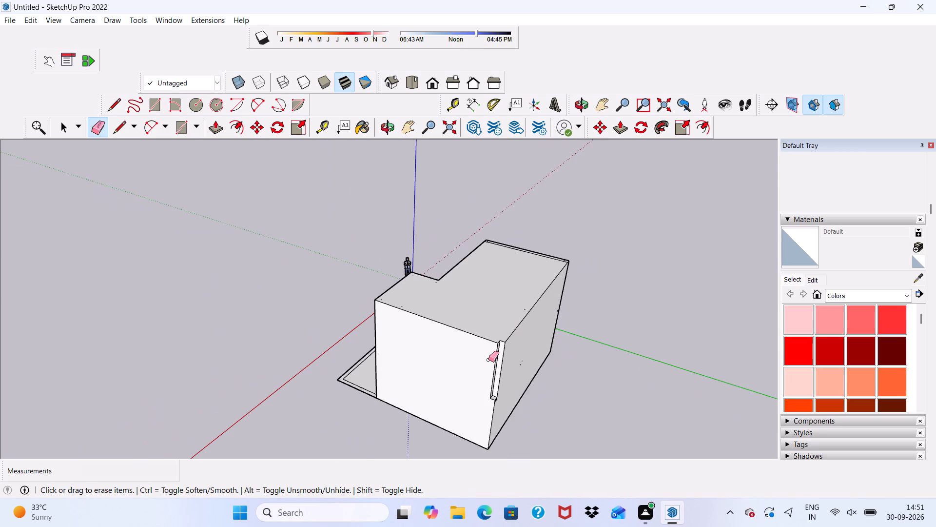
{"action": "left_click", "coordinate": [217, 127]}
{"action": "scroll", "coordinate": [316, 300], "scroll_direction": "up", "scroll_amount": 7}
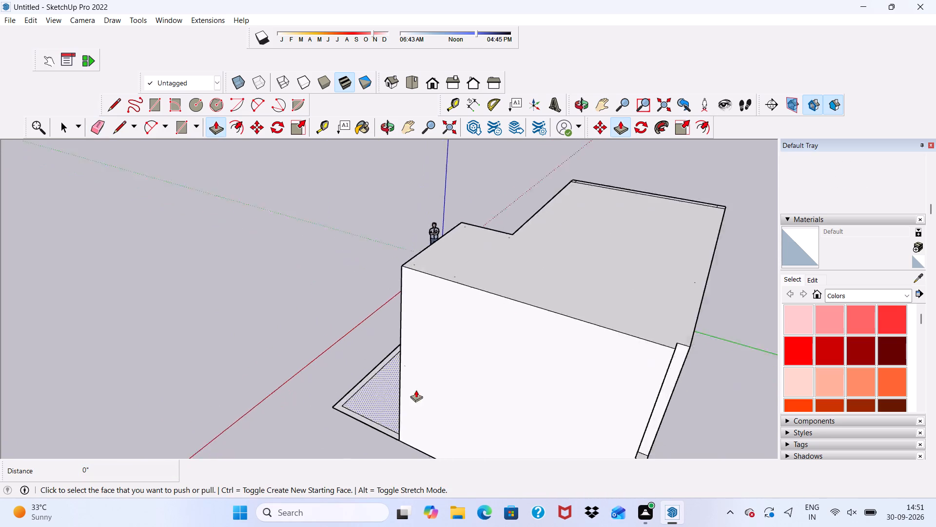
{"action": "scroll", "coordinate": [416, 390], "scroll_direction": "up", "scroll_amount": 2}
{"action": "scroll", "coordinate": [446, 330], "scroll_direction": "down", "scroll_amount": 10}
{"action": "scroll", "coordinate": [505, 375], "scroll_direction": "up", "scroll_amount": 9}
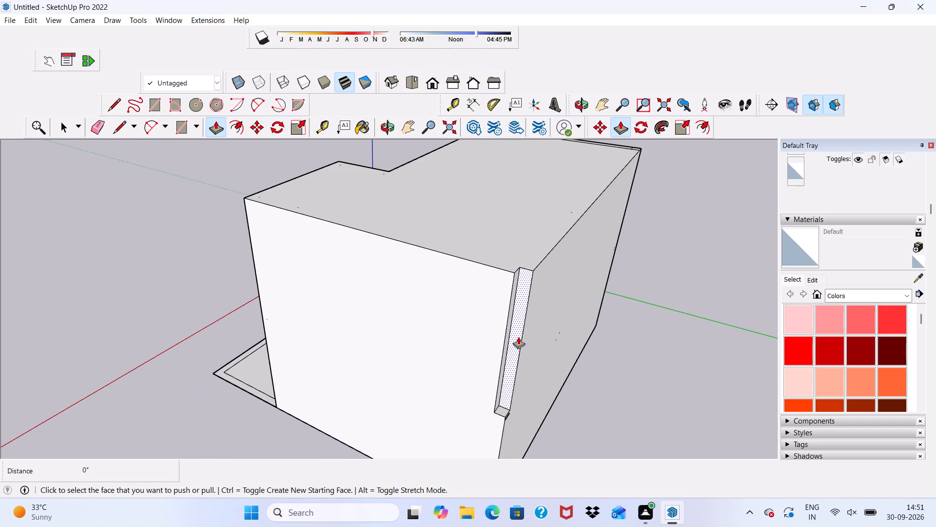
{"action": "left_click", "coordinate": [518, 337]}
{"action": "left_click", "coordinate": [495, 345]}
Erase the short leftover slab edge on the rear wall beside the corner with the window-side end wall.
{"action": "middle_click_drag", "start_coordinate": [488, 344], "coordinate": [494, 339]}
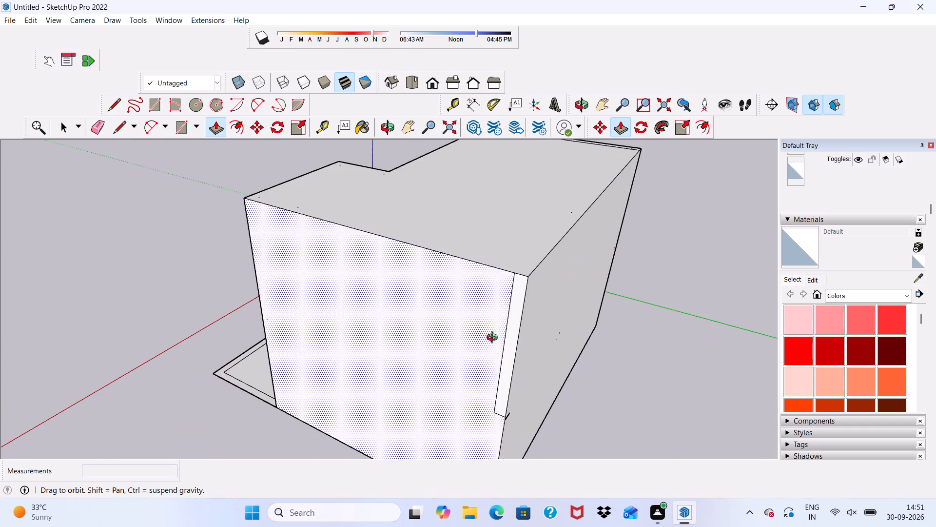
{"action": "middle_click_drag", "start_coordinate": [494, 339], "coordinate": [535, 313]}
{"action": "scroll", "coordinate": [560, 341], "scroll_direction": "up", "scroll_amount": 4}
{"action": "middle_click_drag", "start_coordinate": [561, 339], "coordinate": [481, 326]}
{"action": "middle_click", "coordinate": [480, 326]}
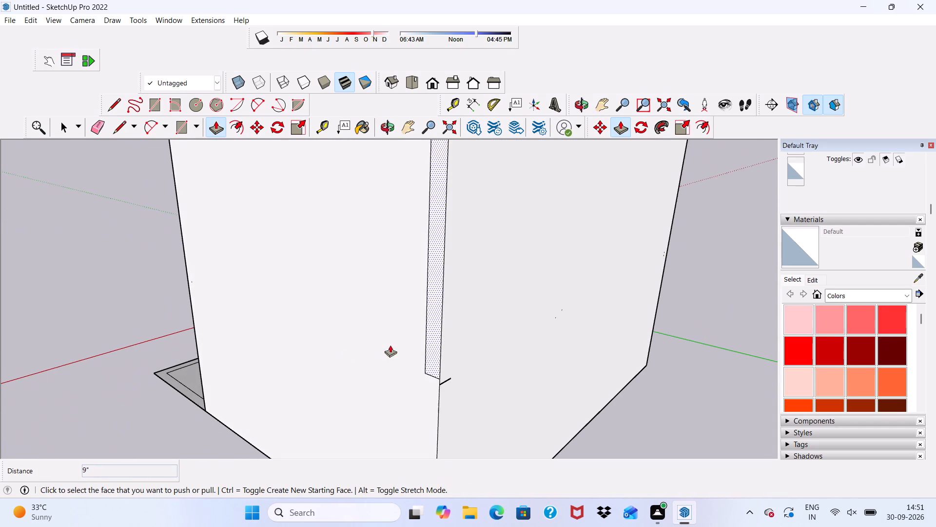
{"action": "left_click", "coordinate": [93, 133]}
{"action": "scroll", "coordinate": [187, 224], "scroll_direction": "down", "scroll_amount": 3}
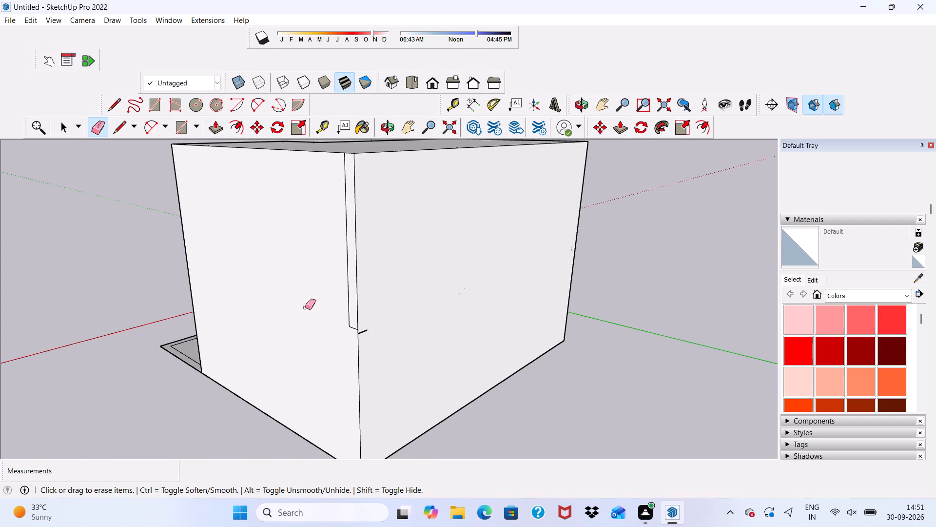
{"action": "scroll", "coordinate": [358, 335], "scroll_direction": "up", "scroll_amount": 3}
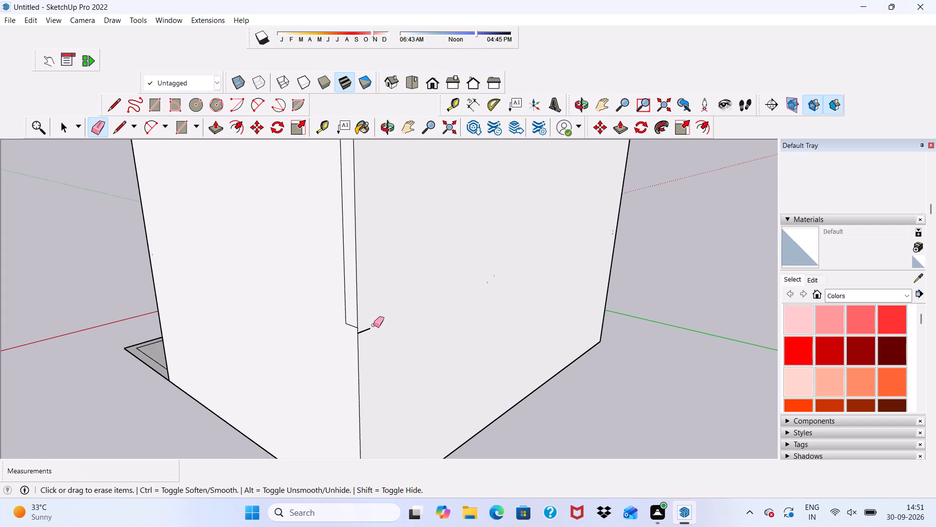
{"action": "scroll", "coordinate": [373, 325], "scroll_direction": "up", "scroll_amount": 2}
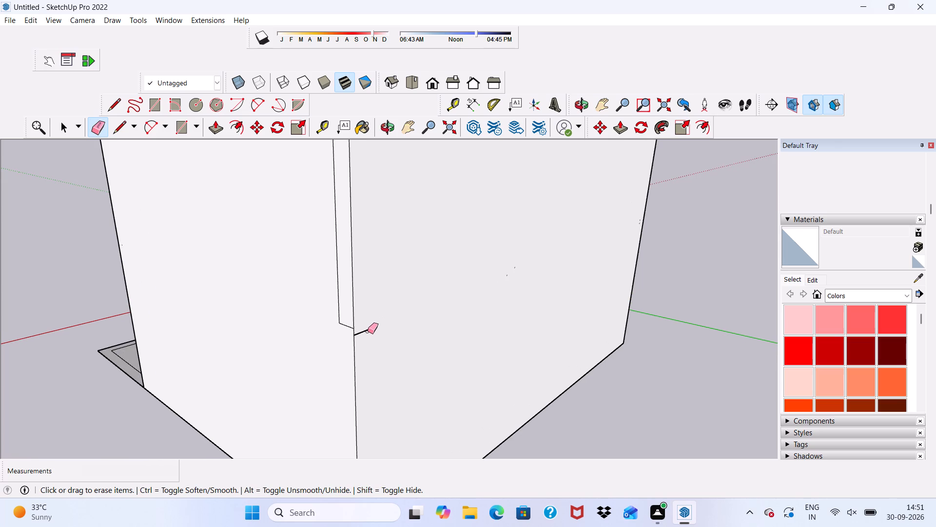
{"action": "left_click", "coordinate": [368, 331]}
Erase the bottom edge and the vertical seam outlining the corner strip on the window-side end wall.
{"action": "middle_click_drag", "start_coordinate": [302, 309], "coordinate": [335, 311]}
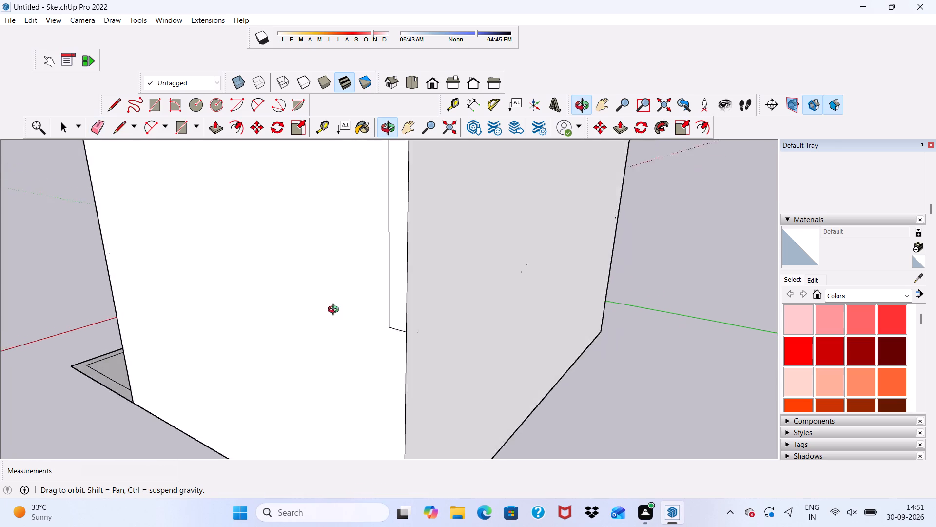
{"action": "middle_click_drag", "start_coordinate": [335, 311], "coordinate": [371, 316]}
{"action": "middle_click", "coordinate": [371, 316]}
{"action": "scroll", "coordinate": [384, 307], "scroll_direction": "up", "scroll_amount": 4}
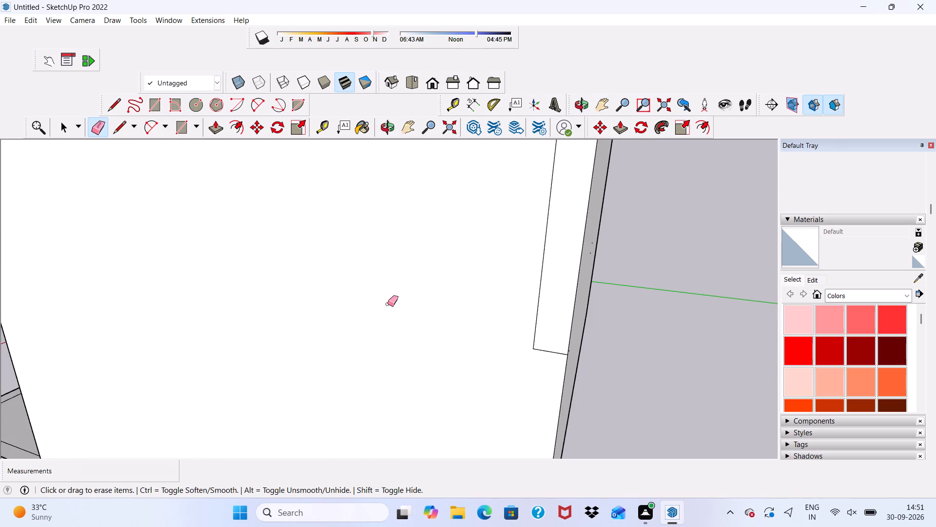
{"action": "scroll", "coordinate": [388, 304], "scroll_direction": "down", "scroll_amount": 4}
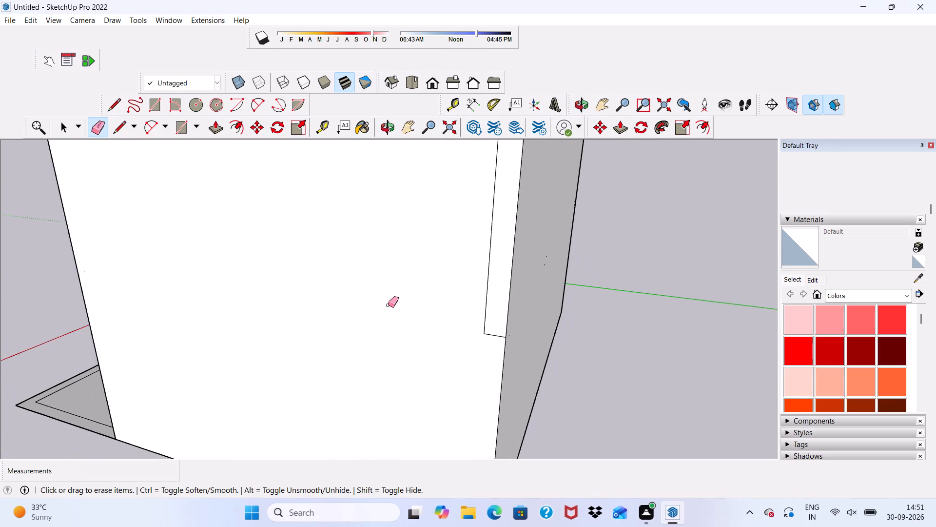
{"action": "scroll", "coordinate": [478, 326], "scroll_direction": "up", "scroll_amount": 1}
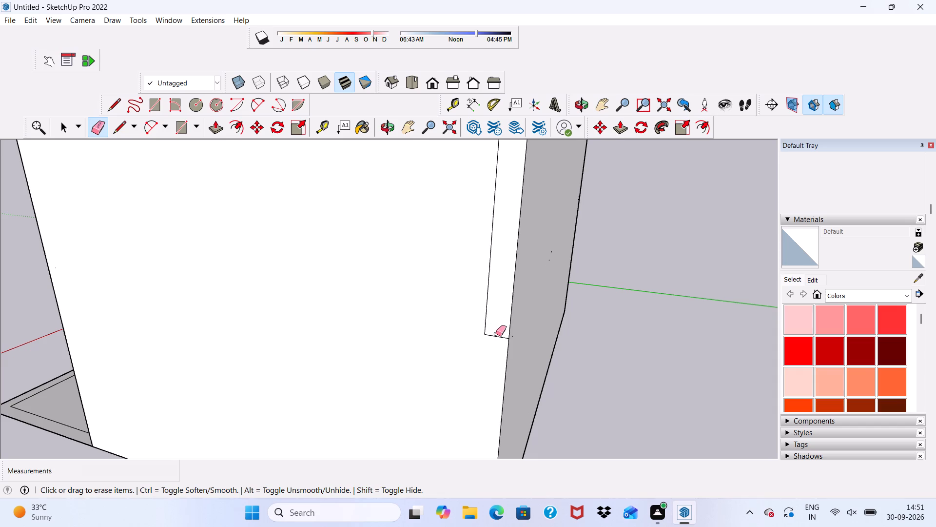
{"action": "left_click", "coordinate": [494, 337]}
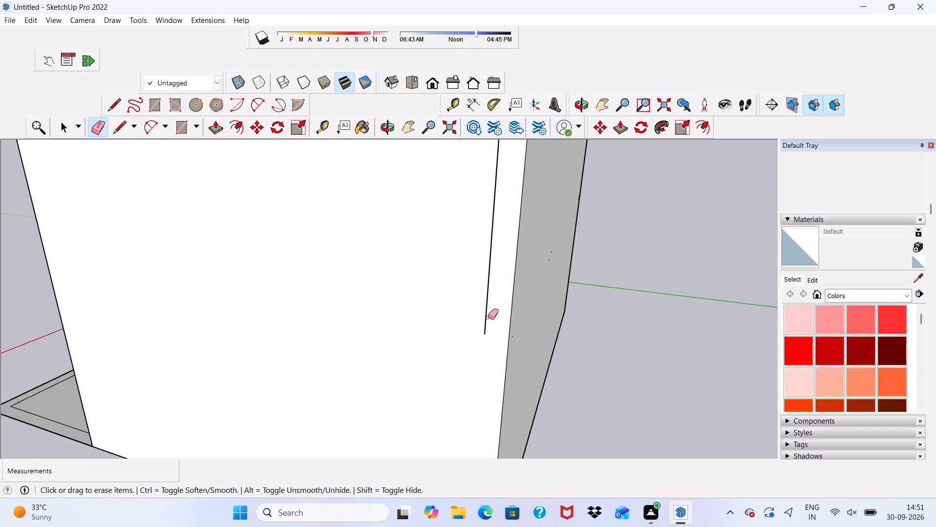
{"action": "left_click", "coordinate": [487, 313]}
Erase the tiny leftover edge specks near the middle of the rear wall and around its corner with the window-side end wall.
{"action": "scroll", "coordinate": [487, 313], "scroll_direction": "down", "scroll_amount": 9}
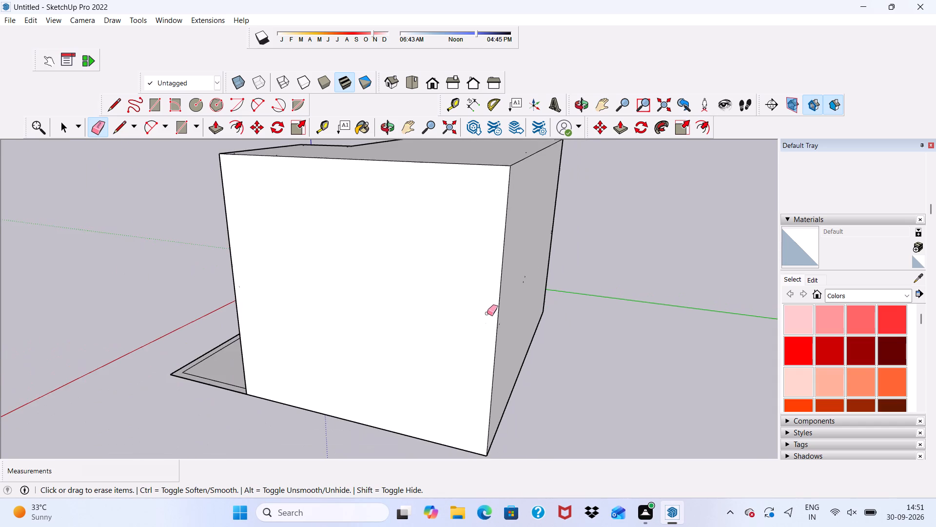
{"action": "scroll", "coordinate": [508, 314], "scroll_direction": "down", "scroll_amount": 7}
{"action": "middle_click_drag", "start_coordinate": [526, 324], "coordinate": [433, 311]}
{"action": "scroll", "coordinate": [533, 312], "scroll_direction": "up", "scroll_amount": 3}
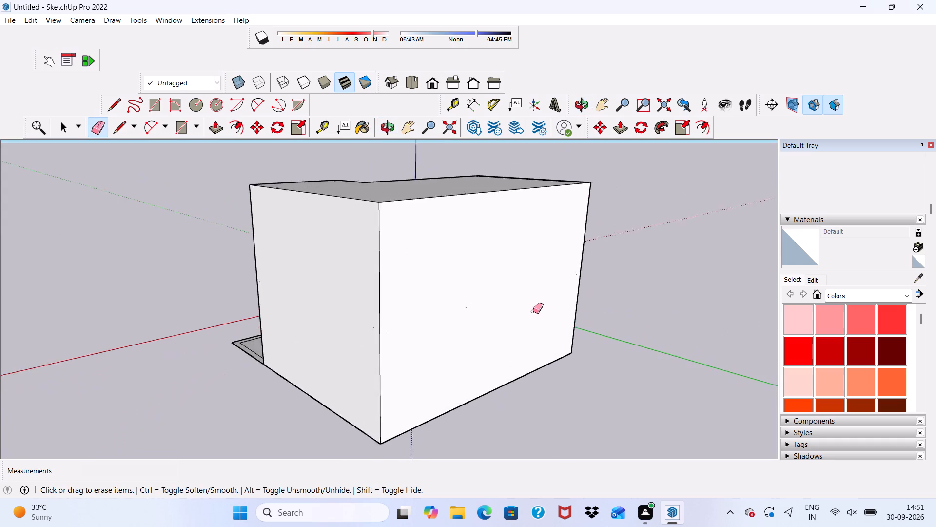
{"action": "scroll", "coordinate": [533, 311], "scroll_direction": "up", "scroll_amount": 1}
{"action": "scroll", "coordinate": [443, 316], "scroll_direction": "up", "scroll_amount": 4}
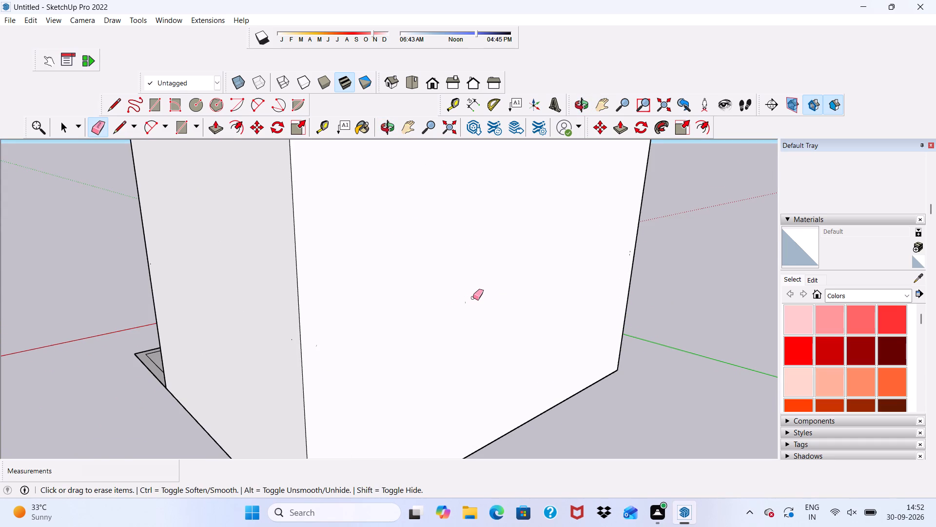
{"action": "left_click_drag", "start_coordinate": [476, 295], "coordinate": [465, 303]}
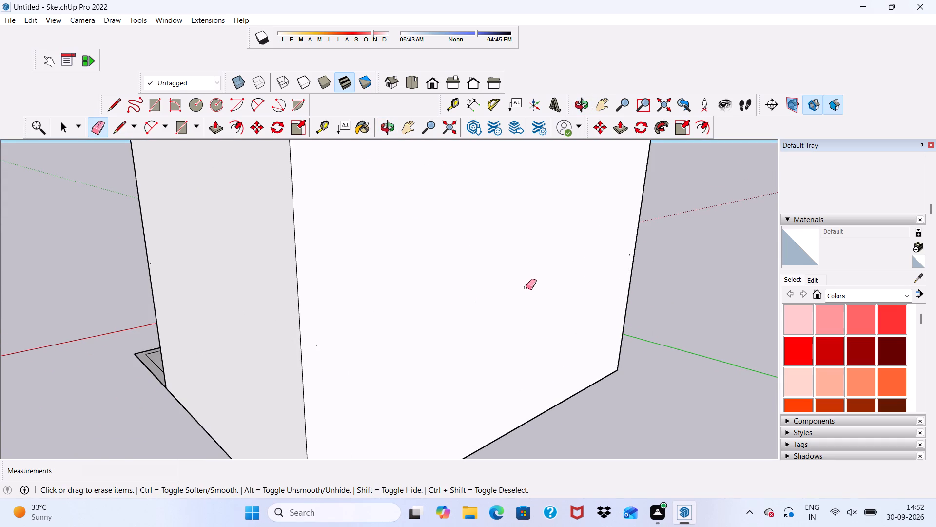
{"action": "scroll", "coordinate": [527, 286], "scroll_direction": "down", "scroll_amount": 8}
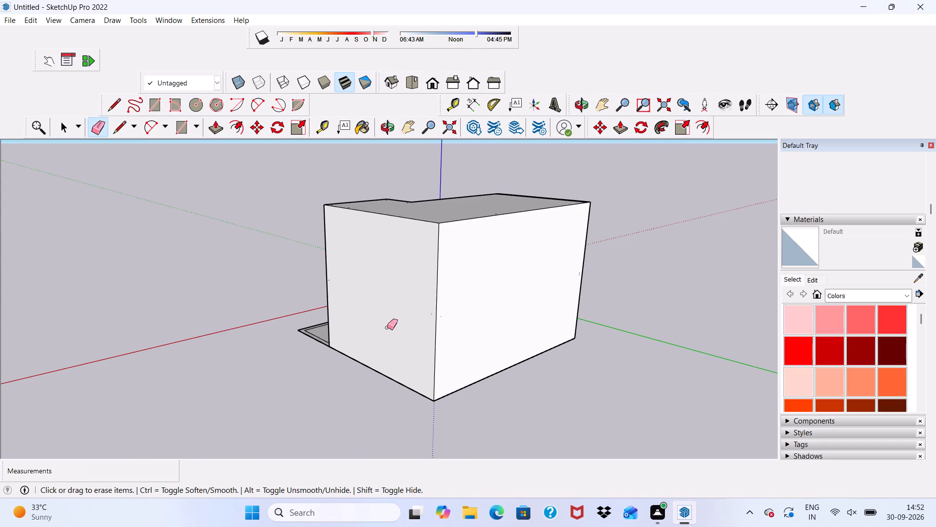
{"action": "middle_click_drag", "start_coordinate": [387, 325], "coordinate": [447, 327]}
{"action": "scroll", "coordinate": [513, 316], "scroll_direction": "up", "scroll_amount": 4}
{"action": "scroll", "coordinate": [444, 317], "scroll_direction": "up", "scroll_amount": 4}
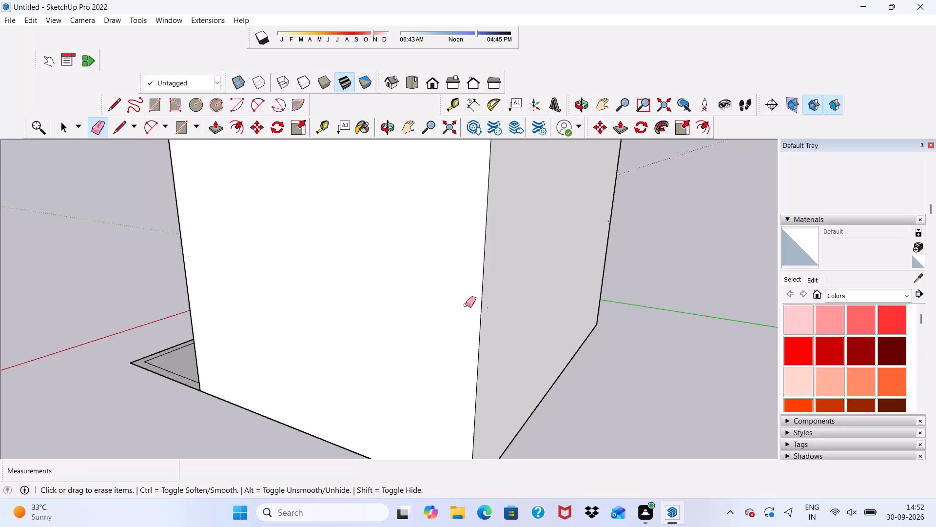
{"action": "left_click_drag", "start_coordinate": [466, 304], "coordinate": [466, 312]}
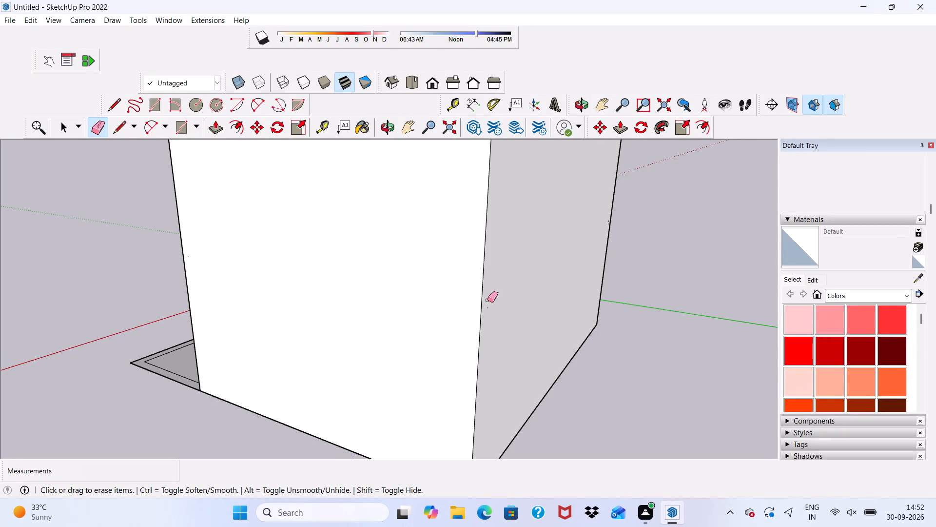
{"action": "left_click_drag", "start_coordinate": [487, 304], "coordinate": [487, 313]}
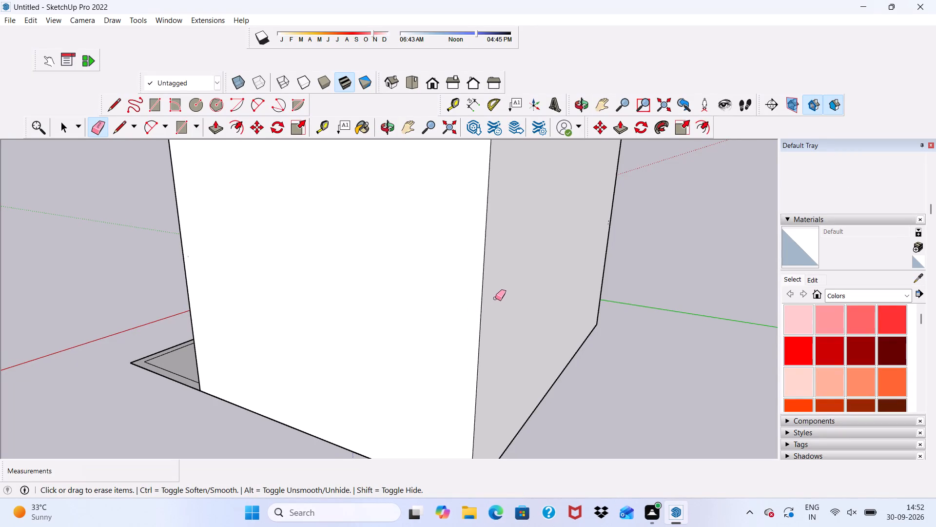
Erase the tiny leftover edge specks on the roof near its front corner at the window-side end.
{"action": "scroll", "coordinate": [485, 311], "scroll_direction": "down", "scroll_amount": 8}
{"action": "middle_click_drag", "start_coordinate": [524, 322], "coordinate": [696, 393]}
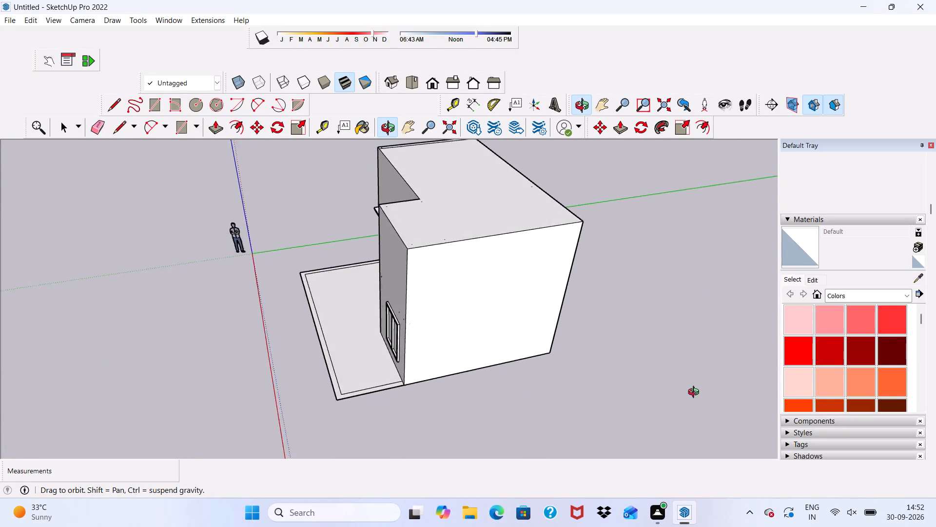
{"action": "middle_click_drag", "start_coordinate": [696, 393], "coordinate": [294, 468]}
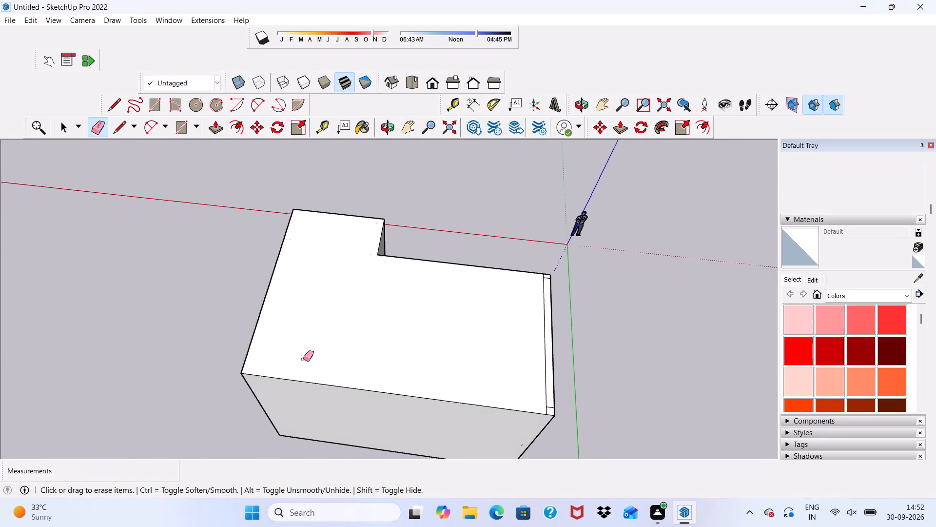
{"action": "scroll", "coordinate": [302, 350], "scroll_direction": "up", "scroll_amount": 4}
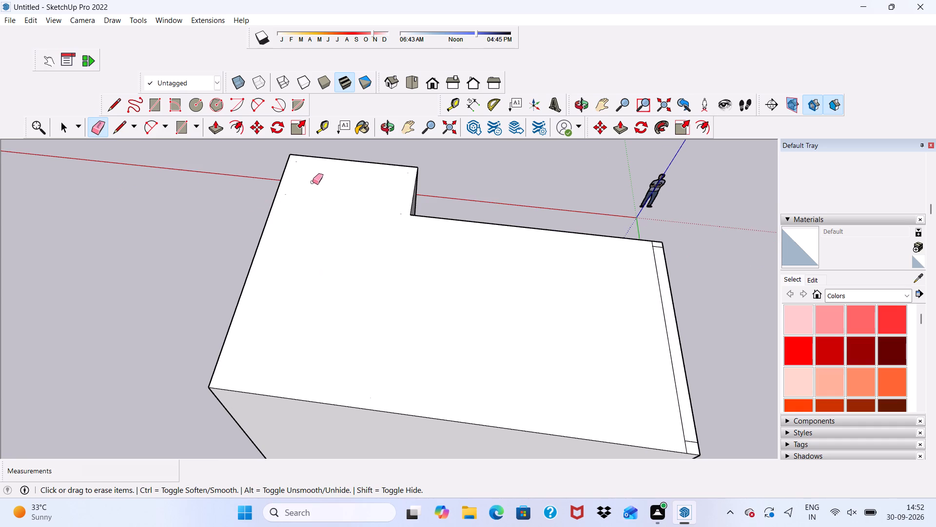
{"action": "scroll", "coordinate": [297, 160], "scroll_direction": "up", "scroll_amount": 3}
{"action": "left_click_drag", "start_coordinate": [297, 160], "coordinate": [274, 220]}
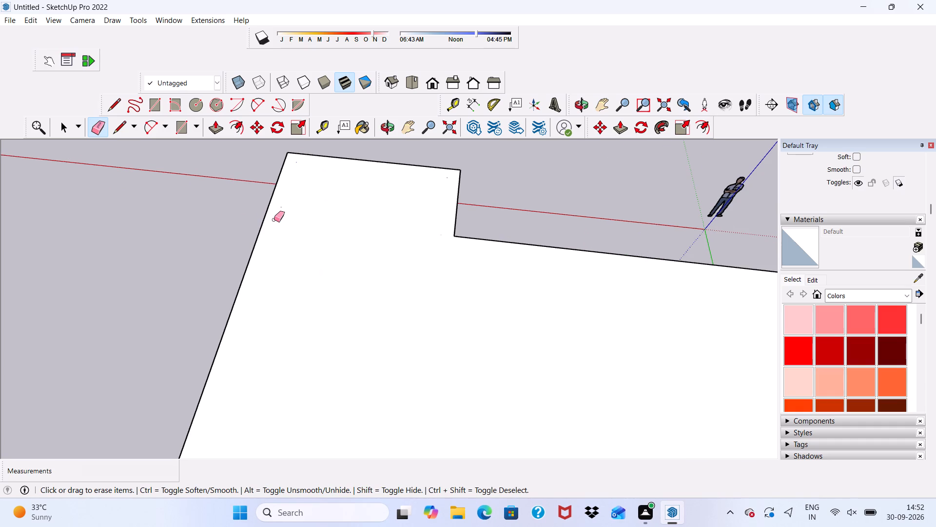
{"action": "left_click_drag", "start_coordinate": [274, 220], "coordinate": [296, 171]}
Erase the long seam and the short end seams outlining the narrow strip along the door-side end of the roof.
{"action": "scroll", "coordinate": [299, 159], "scroll_direction": "down", "scroll_amount": 6}
{"action": "scroll", "coordinate": [310, 211], "scroll_direction": "down", "scroll_amount": 6}
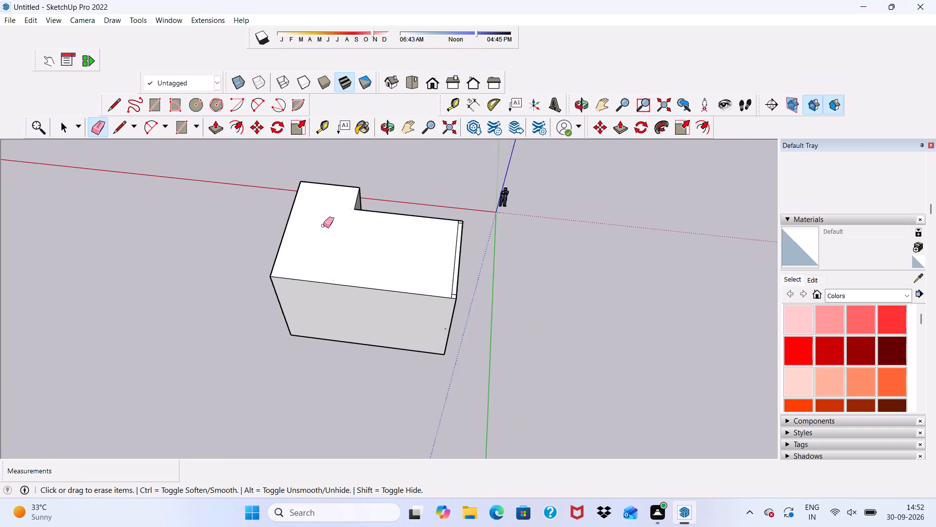
{"action": "scroll", "coordinate": [323, 225], "scroll_direction": "down", "scroll_amount": 2}
{"action": "scroll", "coordinate": [427, 266], "scroll_direction": "up", "scroll_amount": 9}
{"action": "left_click_drag", "start_coordinate": [433, 274], "coordinate": [434, 279]}
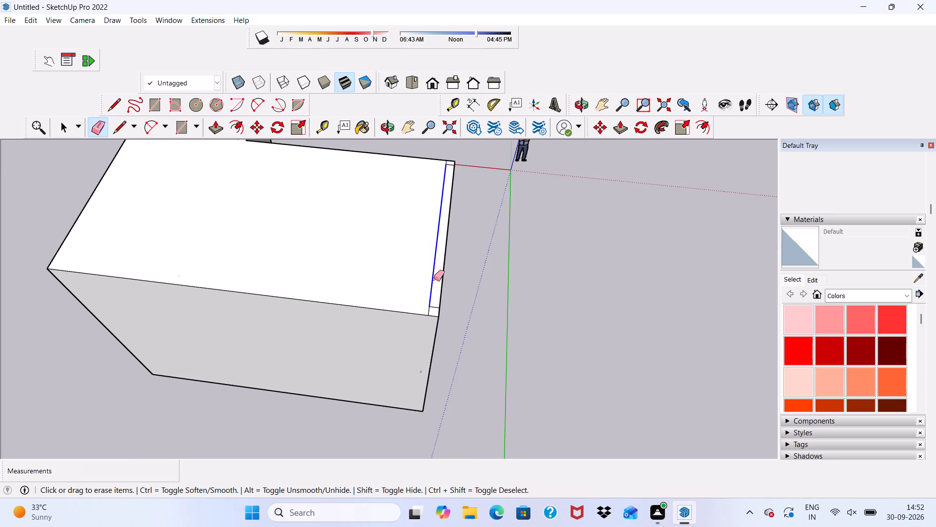
{"action": "left_click_drag", "start_coordinate": [434, 279], "coordinate": [434, 305]}
{"action": "left_click", "coordinate": [433, 307]}
{"action": "left_click", "coordinate": [430, 310]}
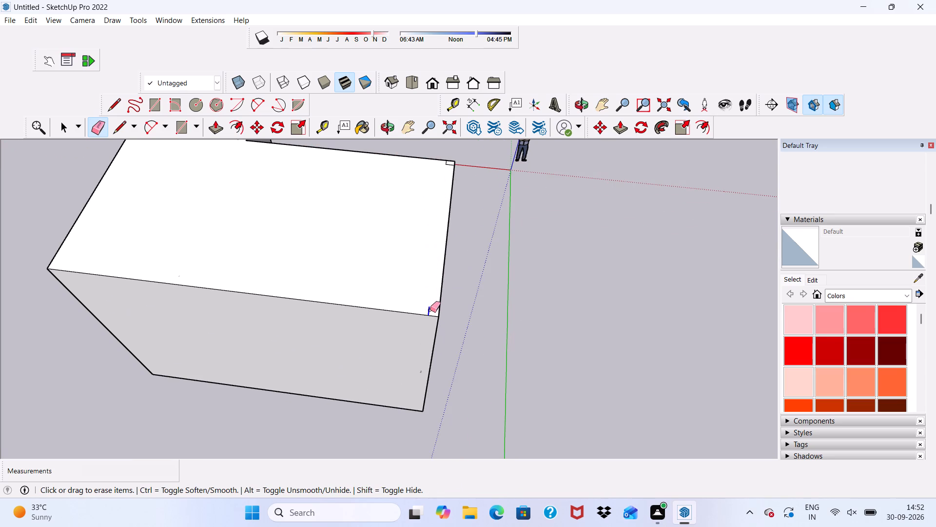
{"action": "scroll", "coordinate": [454, 145], "scroll_direction": "up", "scroll_amount": 8}
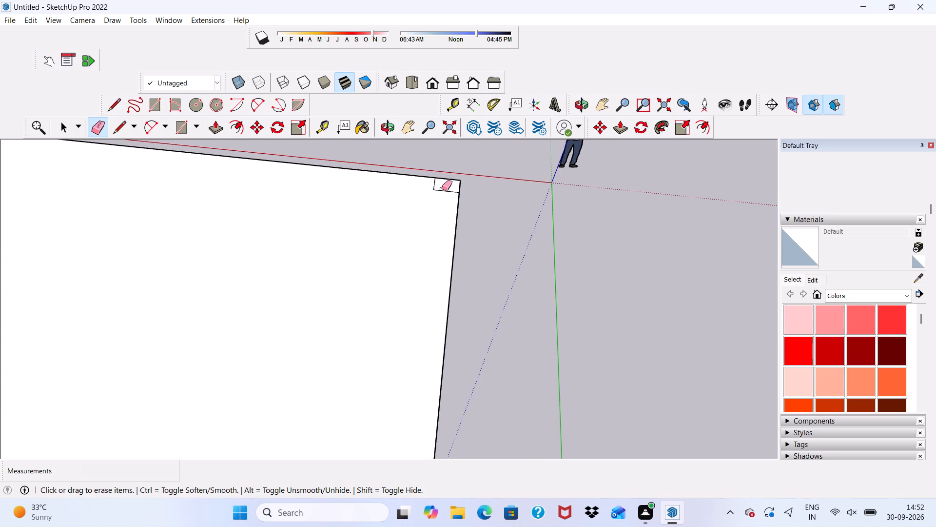
{"action": "left_click", "coordinate": [442, 189]}
{"action": "left_click", "coordinate": [434, 184]}
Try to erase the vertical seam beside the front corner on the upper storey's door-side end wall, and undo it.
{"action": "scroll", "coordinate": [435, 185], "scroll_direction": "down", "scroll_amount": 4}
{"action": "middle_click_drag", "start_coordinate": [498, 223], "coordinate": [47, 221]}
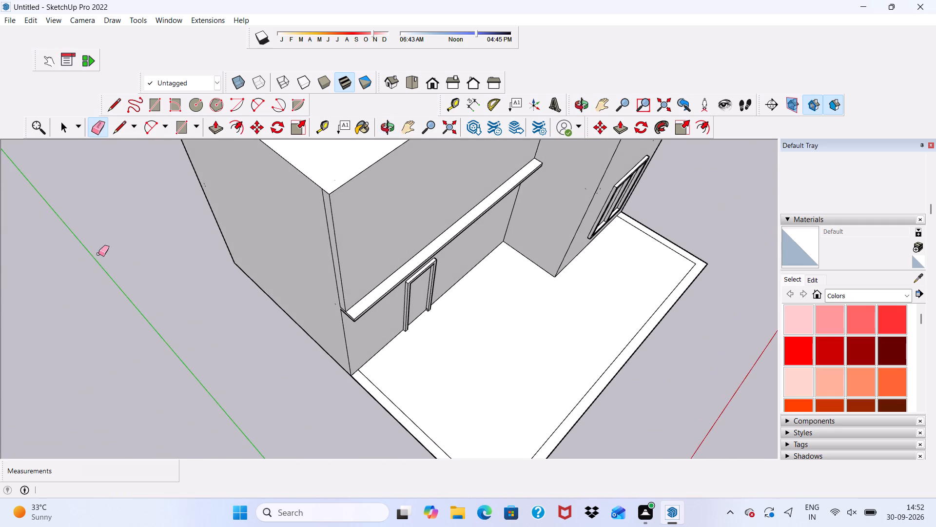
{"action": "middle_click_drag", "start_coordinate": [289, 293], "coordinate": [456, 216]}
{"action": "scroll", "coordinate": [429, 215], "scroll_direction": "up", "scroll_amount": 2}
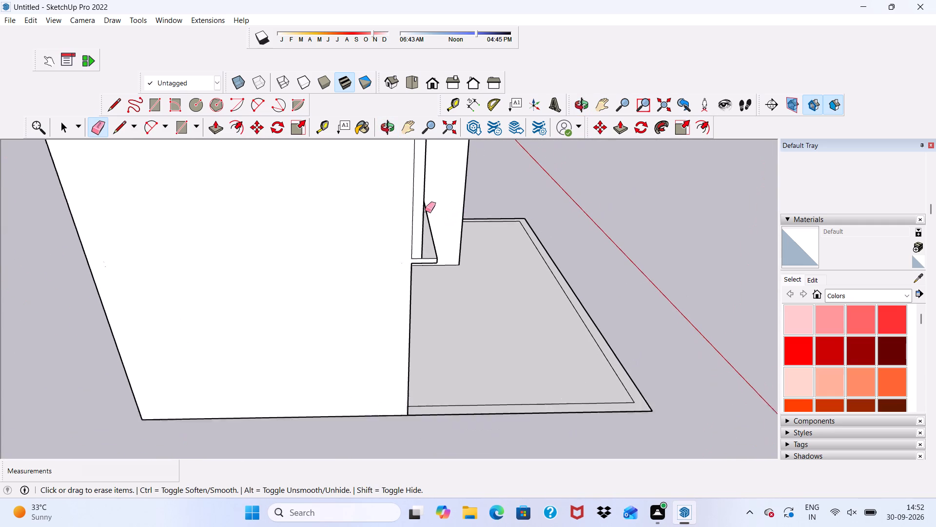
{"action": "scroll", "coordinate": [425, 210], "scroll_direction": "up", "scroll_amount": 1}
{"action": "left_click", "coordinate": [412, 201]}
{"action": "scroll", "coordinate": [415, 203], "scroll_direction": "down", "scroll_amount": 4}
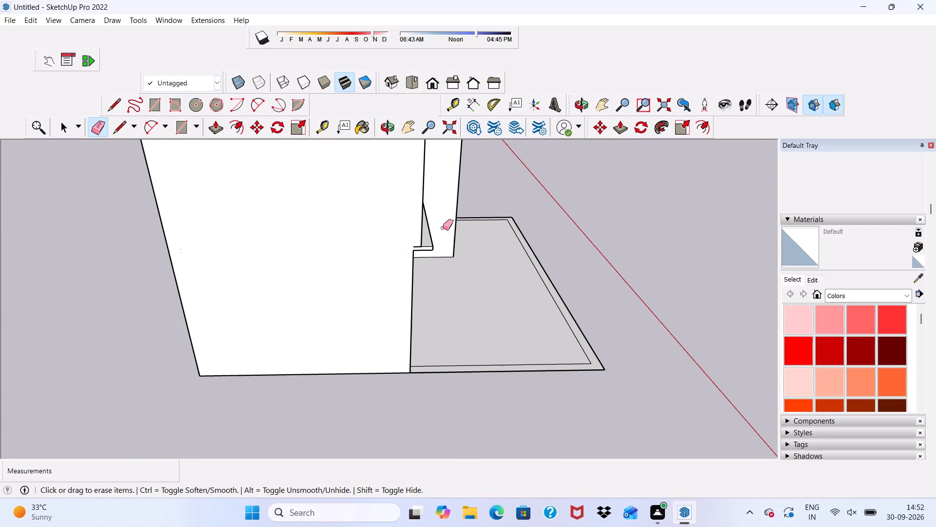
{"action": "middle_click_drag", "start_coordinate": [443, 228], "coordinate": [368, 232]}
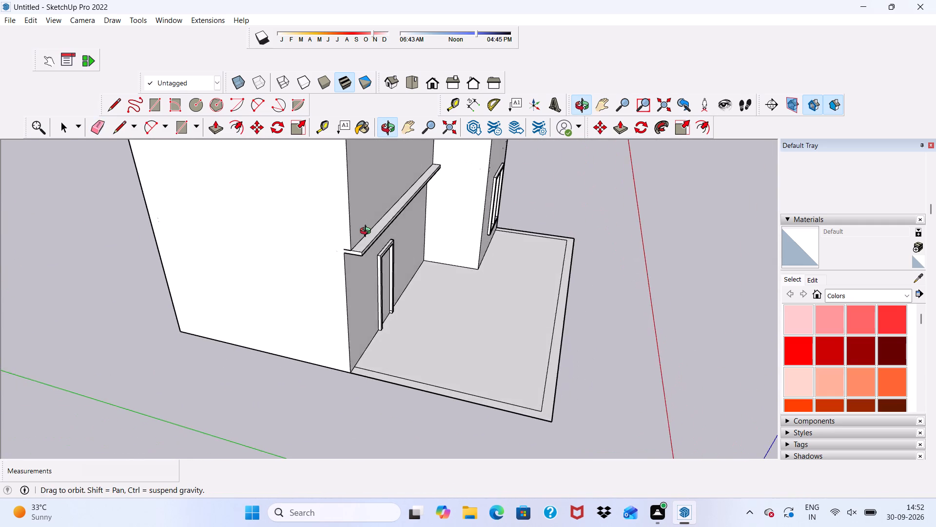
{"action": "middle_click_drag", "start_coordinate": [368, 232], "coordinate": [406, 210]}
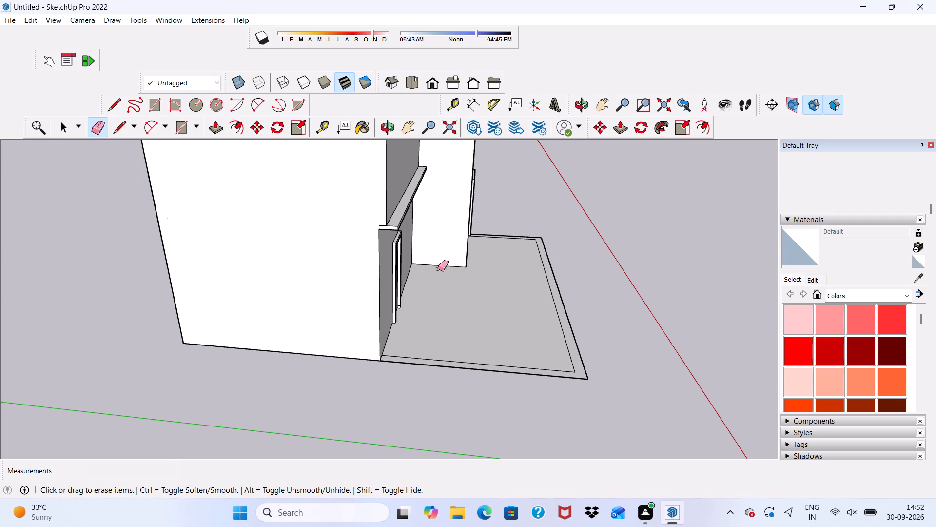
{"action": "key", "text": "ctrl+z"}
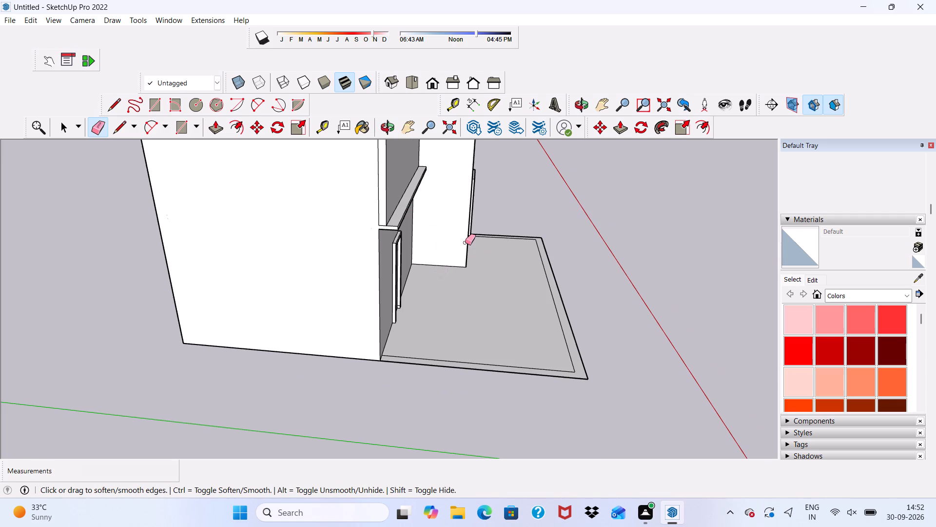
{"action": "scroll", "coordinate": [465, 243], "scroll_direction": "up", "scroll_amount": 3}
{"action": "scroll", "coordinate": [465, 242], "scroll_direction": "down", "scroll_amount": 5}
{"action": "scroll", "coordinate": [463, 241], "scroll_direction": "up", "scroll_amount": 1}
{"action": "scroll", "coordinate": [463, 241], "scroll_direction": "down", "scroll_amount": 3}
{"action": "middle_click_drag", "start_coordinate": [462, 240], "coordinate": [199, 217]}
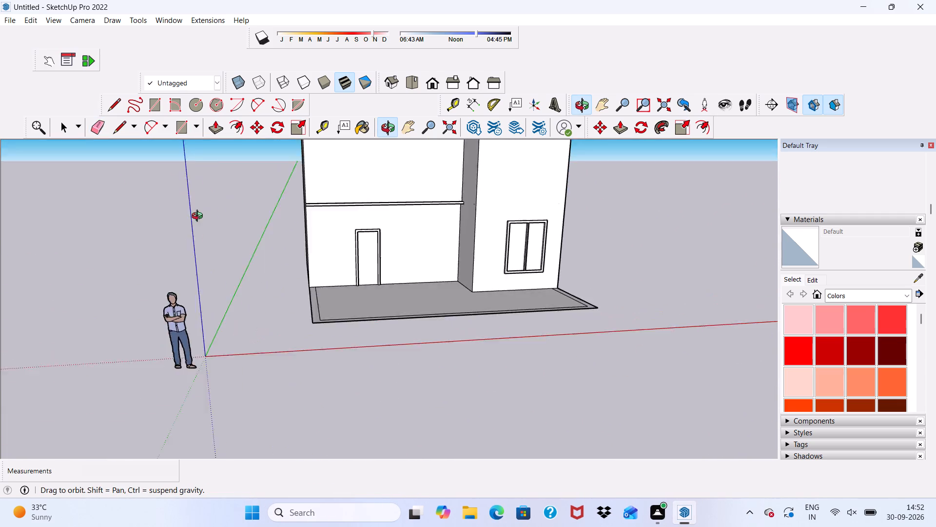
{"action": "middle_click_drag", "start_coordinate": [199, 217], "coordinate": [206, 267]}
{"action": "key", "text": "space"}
Draw a 3' by 7' upright door rectangle on the upper storey's front wall above the lower door, starting on the slab ledge.
{"action": "scroll", "coordinate": [373, 202], "scroll_direction": "up", "scroll_amount": 4}
{"action": "scroll", "coordinate": [428, 241], "scroll_direction": "down", "scroll_amount": 5}
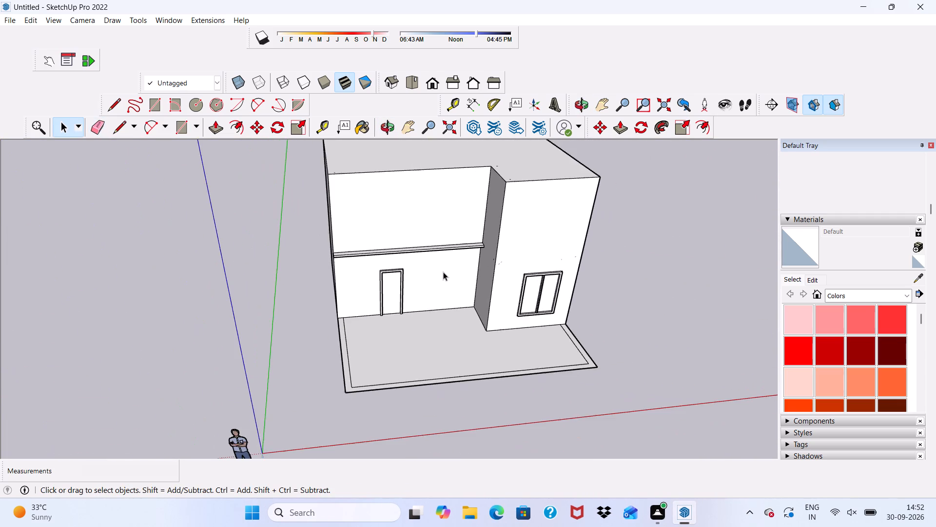
{"action": "middle_click_drag", "start_coordinate": [443, 272], "coordinate": [386, 212]}
{"action": "scroll", "coordinate": [405, 217], "scroll_direction": "up", "scroll_amount": 5}
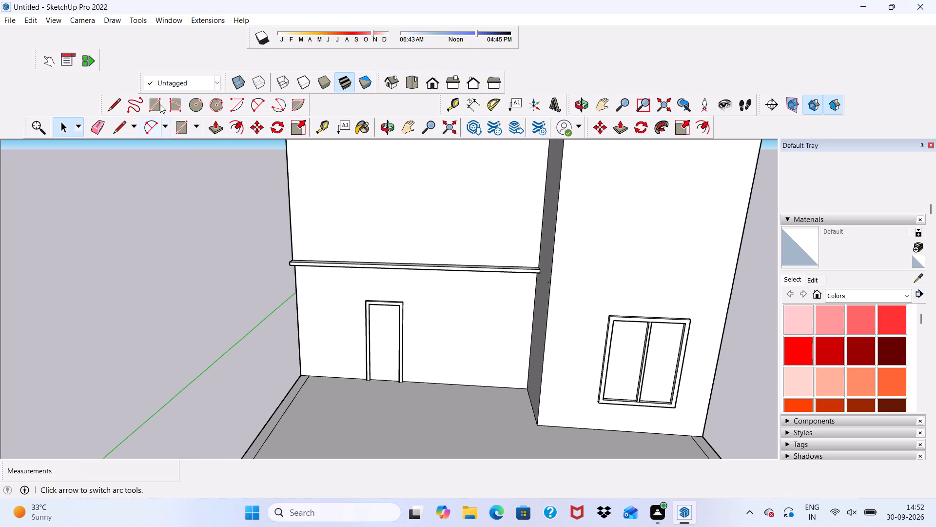
{"action": "left_click", "coordinate": [160, 104]}
{"action": "scroll", "coordinate": [405, 224], "scroll_direction": "up", "scroll_amount": 2}
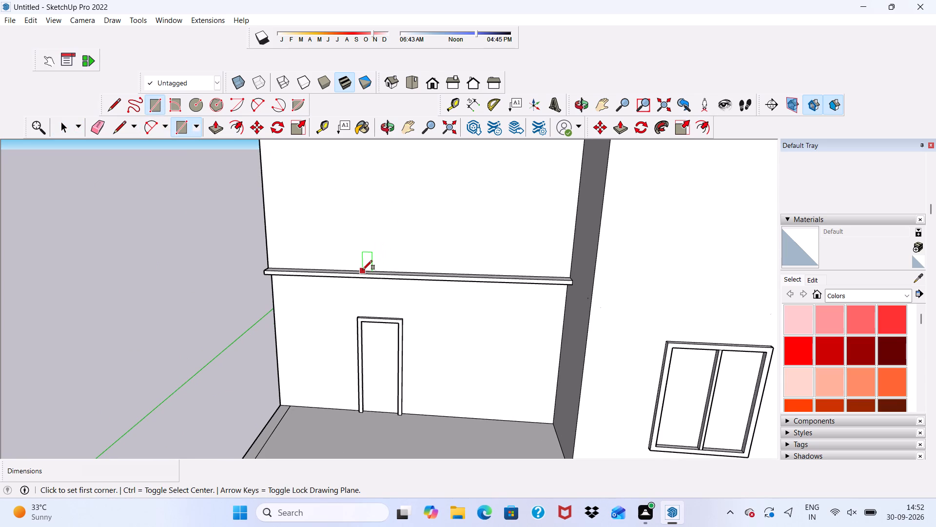
{"action": "left_click", "coordinate": [359, 269]}
{"action": "scroll", "coordinate": [361, 266], "scroll_direction": "down", "scroll_amount": 5}
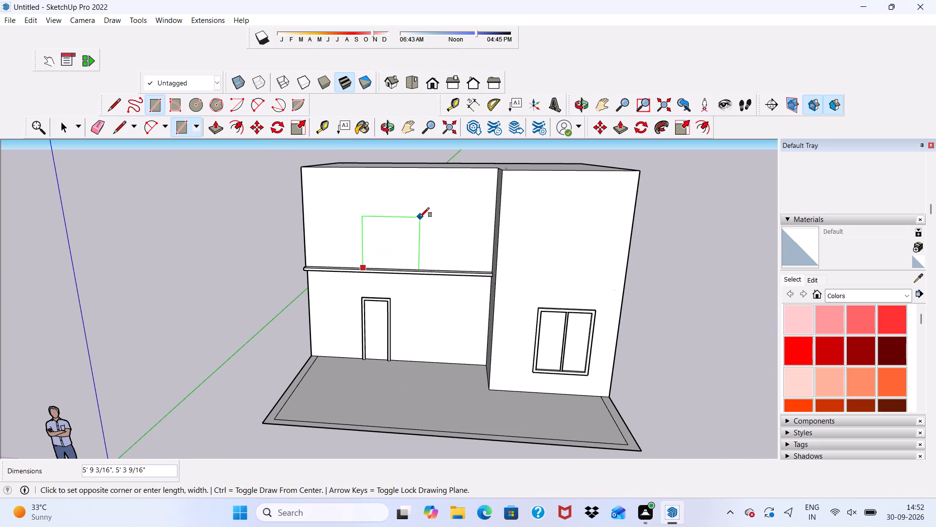
{"action": "type", "text": "3',7'"}
{"action": "key", "text": "Return"}
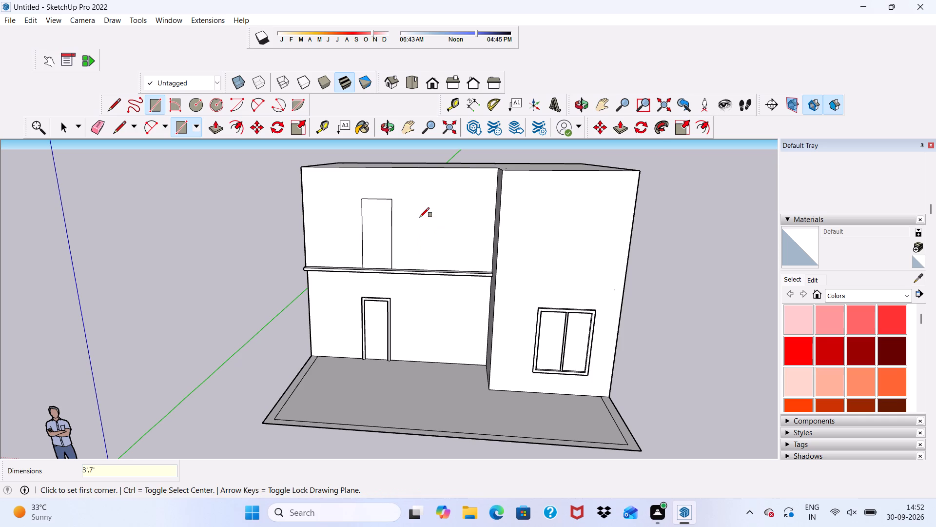
{"action": "key", "text": "space"}
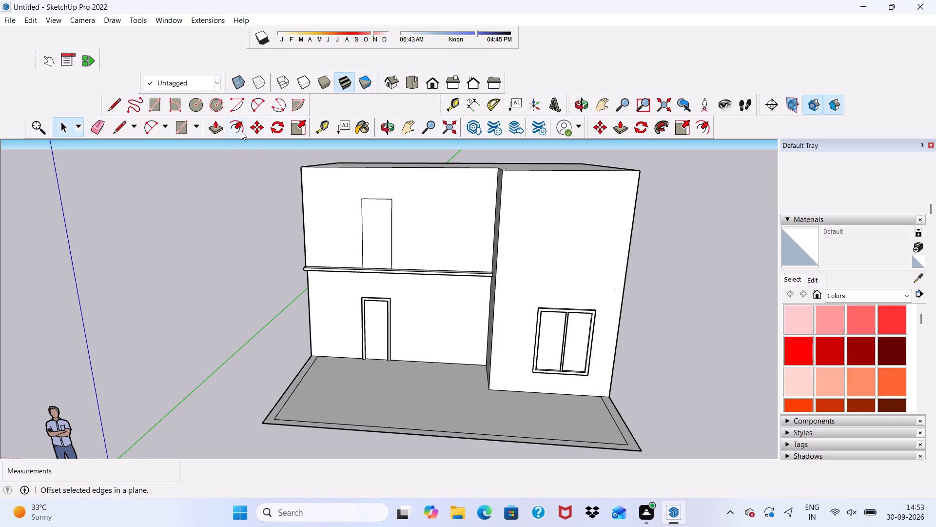
Offset the upper door rectangle 3" inward to outline its frame.
{"action": "left_click", "coordinate": [239, 129]}
{"action": "scroll", "coordinate": [374, 233], "scroll_direction": "up", "scroll_amount": 3}
{"action": "left_click", "coordinate": [371, 234]}
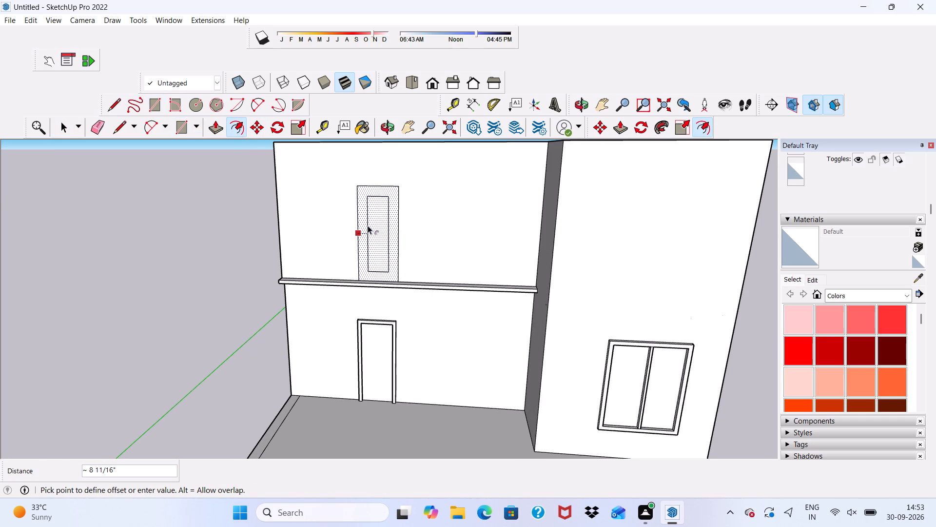
{"action": "type", "text": "3\""}
{"action": "key", "text": "Return"}
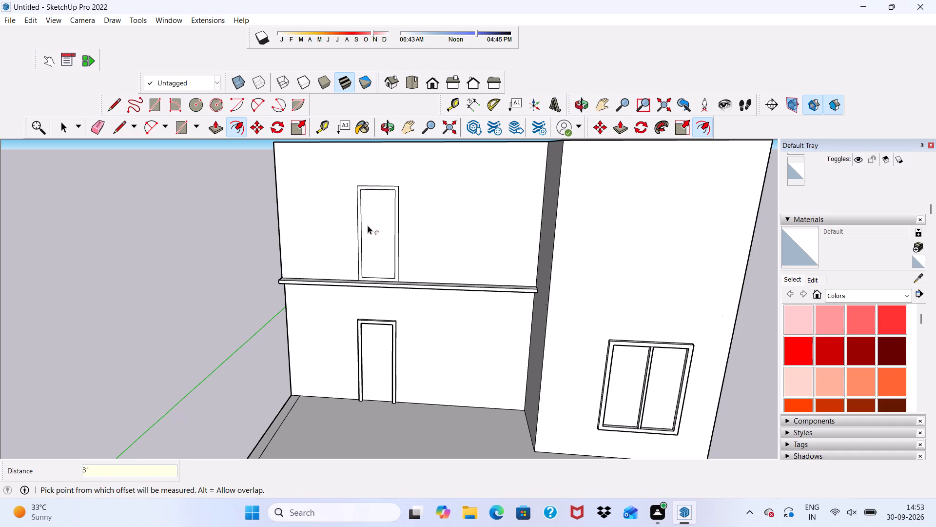
{"action": "key", "text": "space"}
Erase the bottom edge of the inner offset outline in the upper door.
{"action": "scroll", "coordinate": [386, 227], "scroll_direction": "up", "scroll_amount": 5}
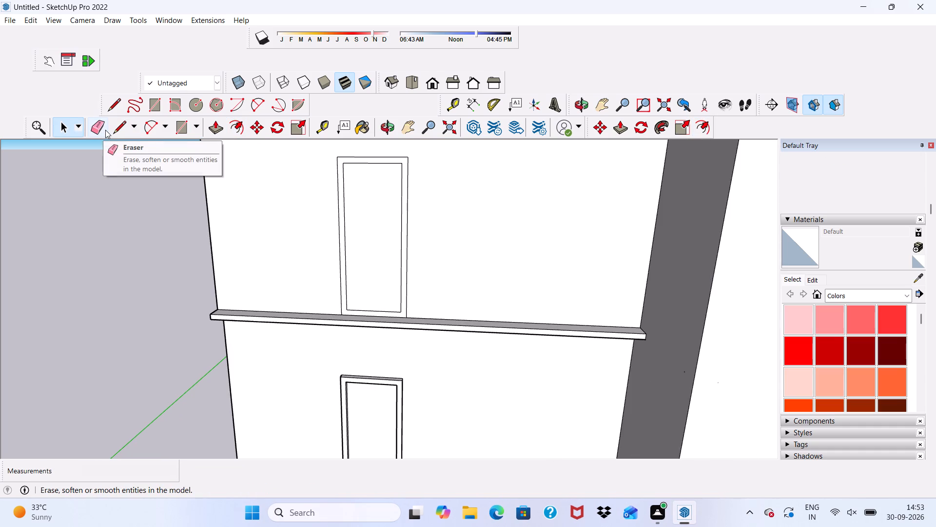
{"action": "left_click", "coordinate": [93, 124]}
{"action": "scroll", "coordinate": [318, 295], "scroll_direction": "up", "scroll_amount": 5}
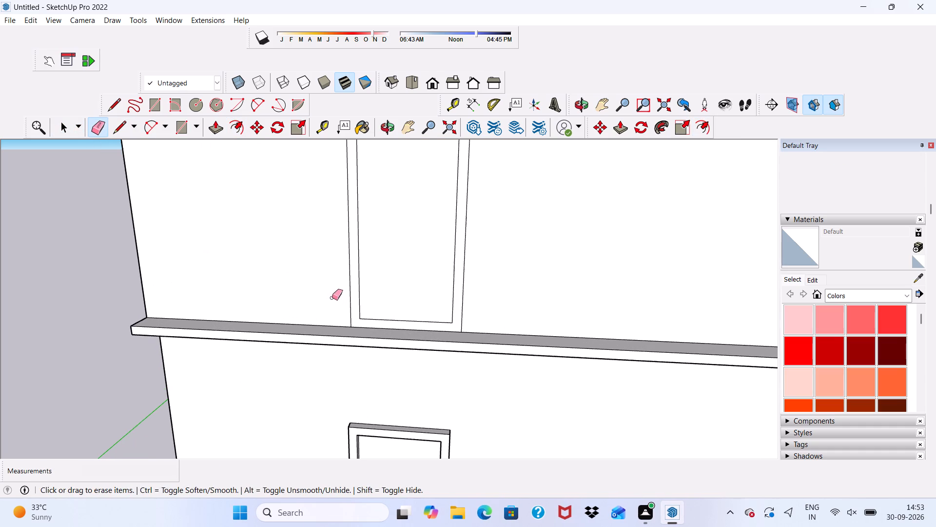
{"action": "left_click", "coordinate": [398, 320]}
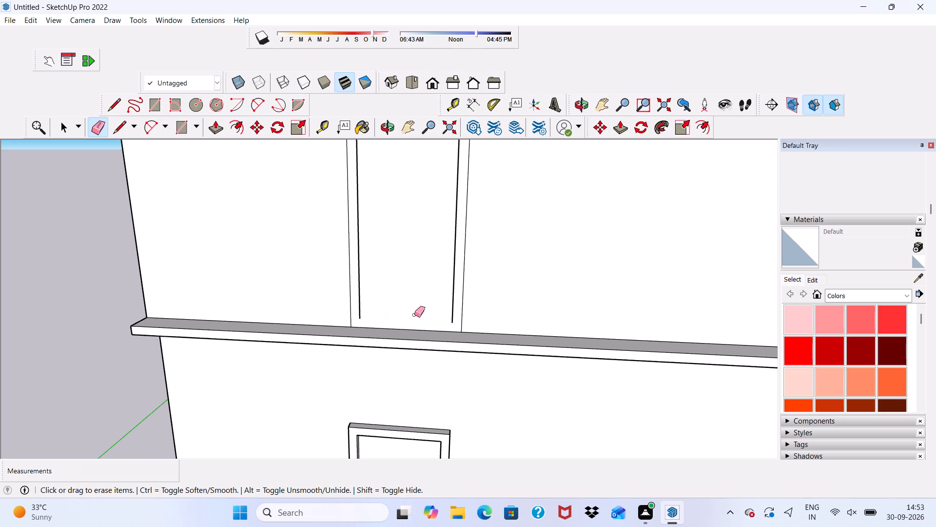
{"action": "key", "text": "space"}
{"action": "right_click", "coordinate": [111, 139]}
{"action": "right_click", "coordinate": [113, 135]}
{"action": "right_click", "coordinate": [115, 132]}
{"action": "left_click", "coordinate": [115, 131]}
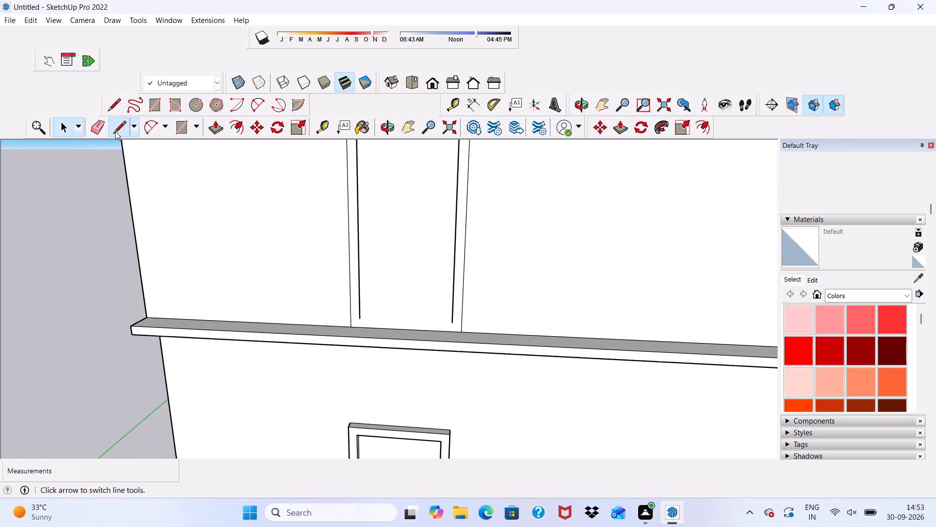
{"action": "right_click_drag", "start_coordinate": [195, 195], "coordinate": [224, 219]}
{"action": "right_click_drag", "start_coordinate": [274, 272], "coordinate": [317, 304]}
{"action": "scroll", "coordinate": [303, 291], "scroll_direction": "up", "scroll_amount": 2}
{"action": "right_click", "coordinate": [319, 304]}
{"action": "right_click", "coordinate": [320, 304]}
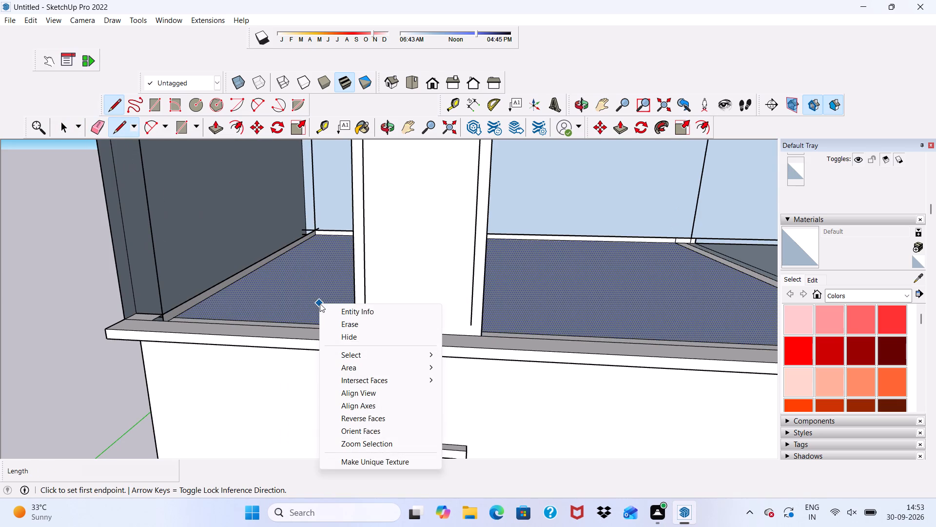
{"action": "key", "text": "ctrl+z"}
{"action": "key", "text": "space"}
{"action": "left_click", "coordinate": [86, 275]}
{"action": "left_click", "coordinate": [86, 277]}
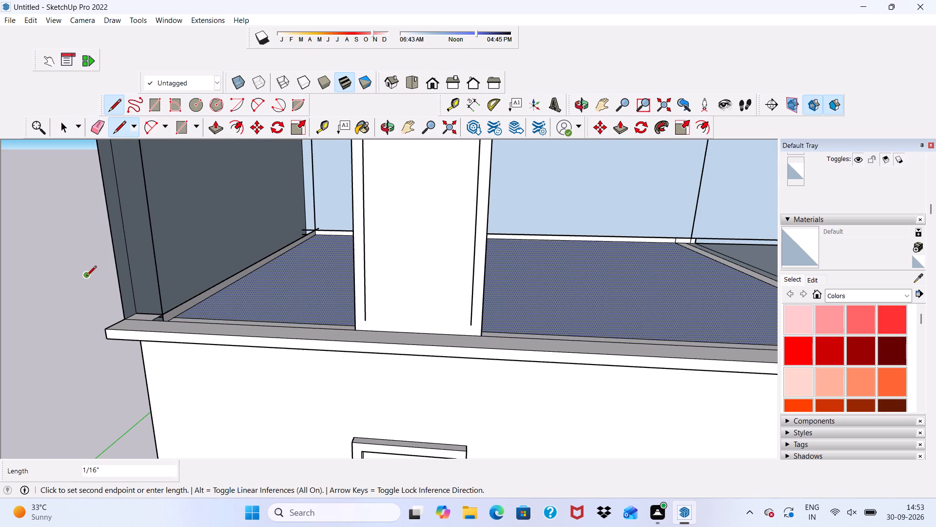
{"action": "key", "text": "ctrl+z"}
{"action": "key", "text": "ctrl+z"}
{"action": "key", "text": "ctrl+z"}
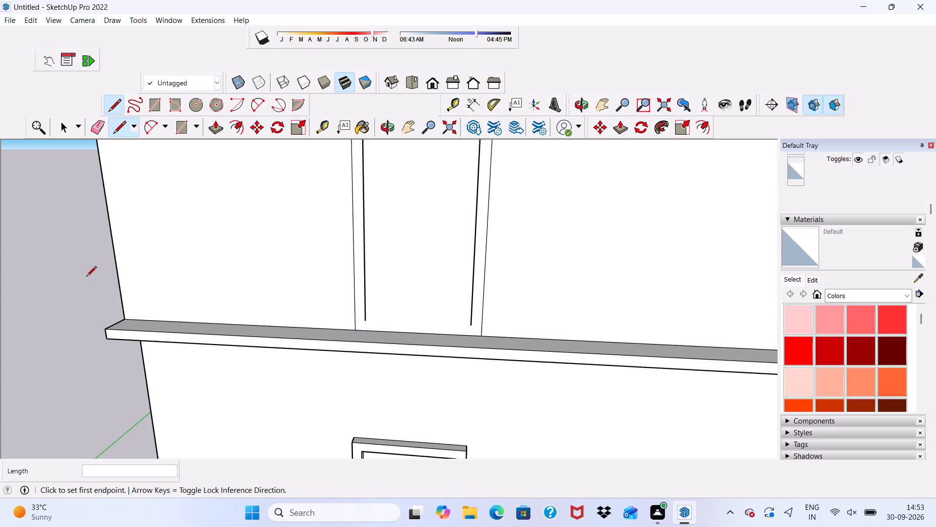
Draw a line extending the upper door frame's inner edge nearest the door-side end wall down to the slab ledge.
{"action": "scroll", "coordinate": [383, 319], "scroll_direction": "up", "scroll_amount": 9}
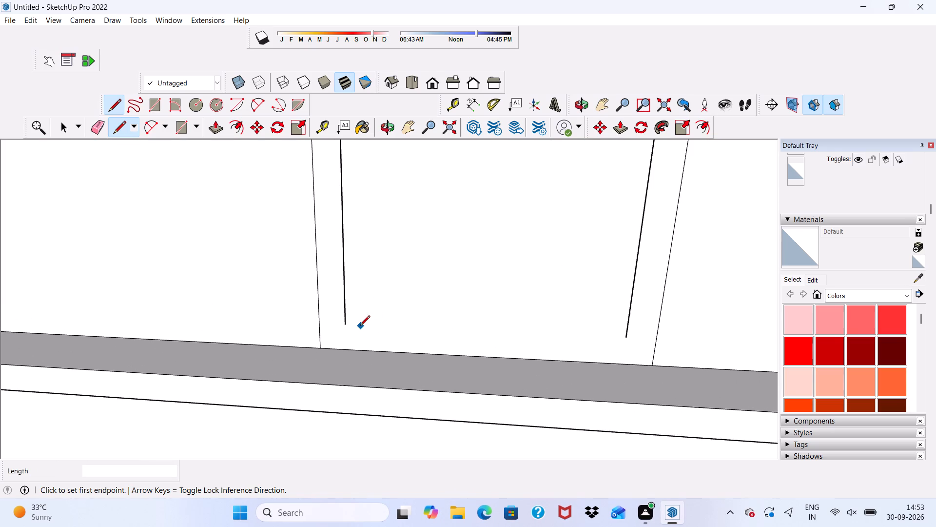
{"action": "left_click", "coordinate": [344, 324]}
{"action": "left_click", "coordinate": [343, 346]}
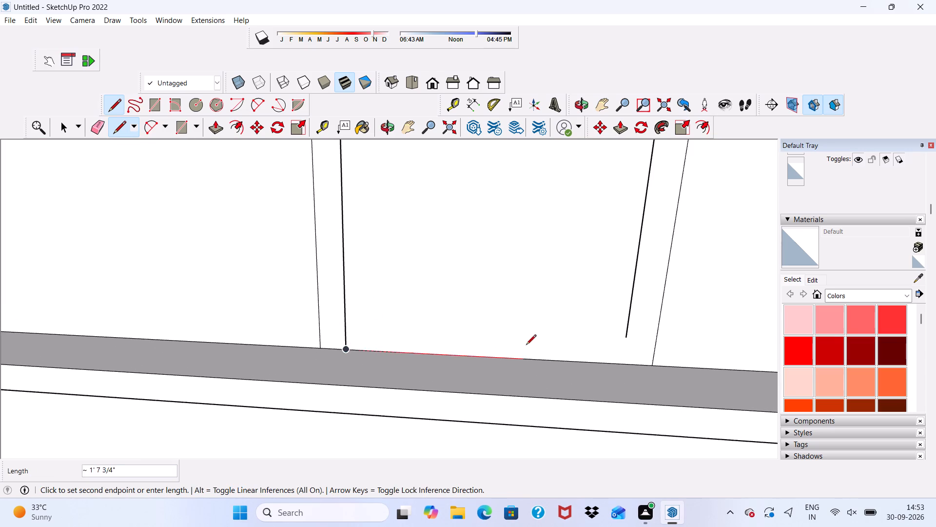
{"action": "key", "text": "space"}
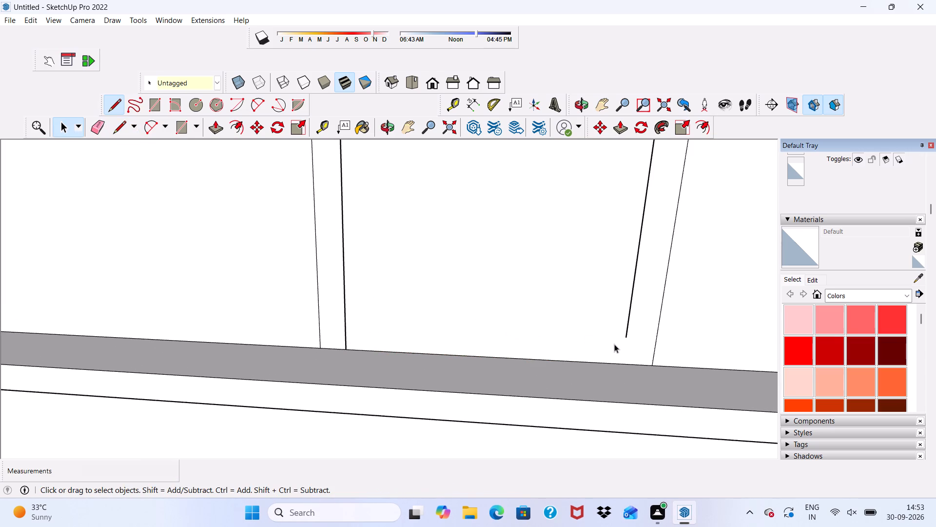
Draw a line extending the upper door frame's other inner edge down to the slab ledge.
{"action": "scroll", "coordinate": [386, 330], "scroll_direction": "up", "scroll_amount": 4}
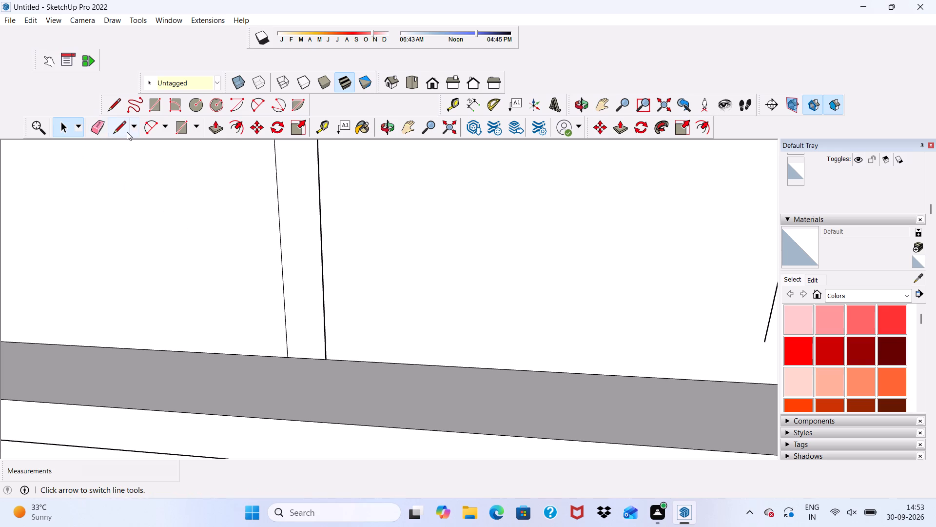
{"action": "left_click", "coordinate": [127, 129]}
{"action": "scroll", "coordinate": [128, 131], "scroll_direction": "down", "scroll_amount": 10}
{"action": "scroll", "coordinate": [528, 297], "scroll_direction": "up", "scroll_amount": 4}
{"action": "scroll", "coordinate": [486, 303], "scroll_direction": "up", "scroll_amount": 2}
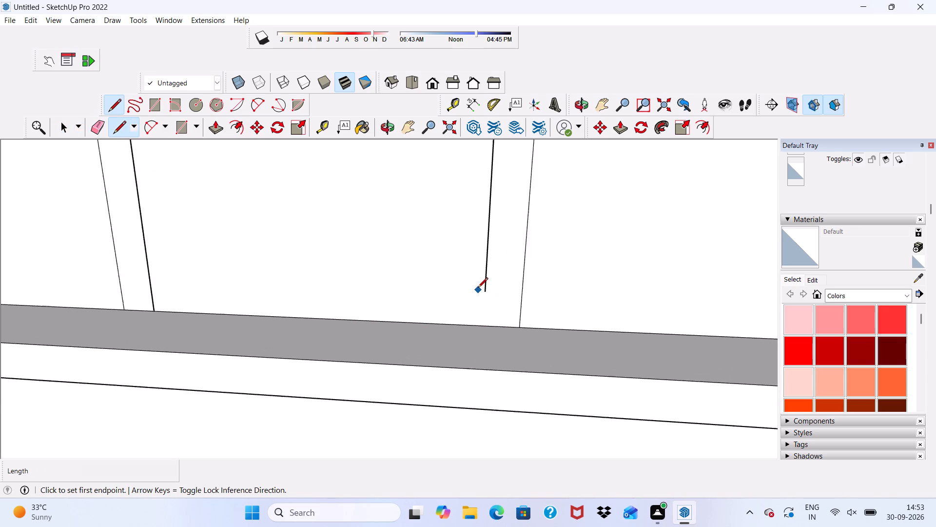
{"action": "scroll", "coordinate": [478, 288], "scroll_direction": "up", "scroll_amount": 2}
{"action": "left_click_drag", "start_coordinate": [485, 291], "coordinate": [488, 296]}
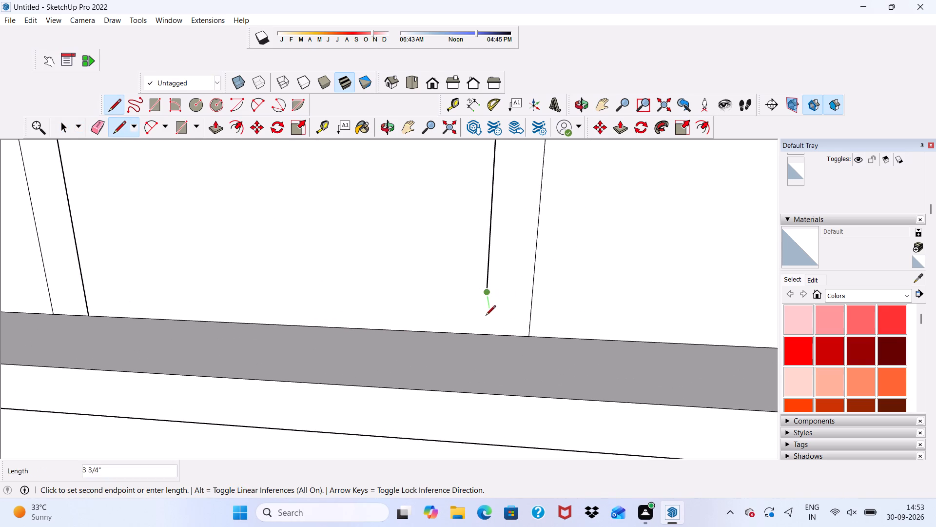
{"action": "left_click", "coordinate": [486, 330]}
{"action": "key", "text": "space"}
{"action": "scroll", "coordinate": [507, 290], "scroll_direction": "down", "scroll_amount": 5}
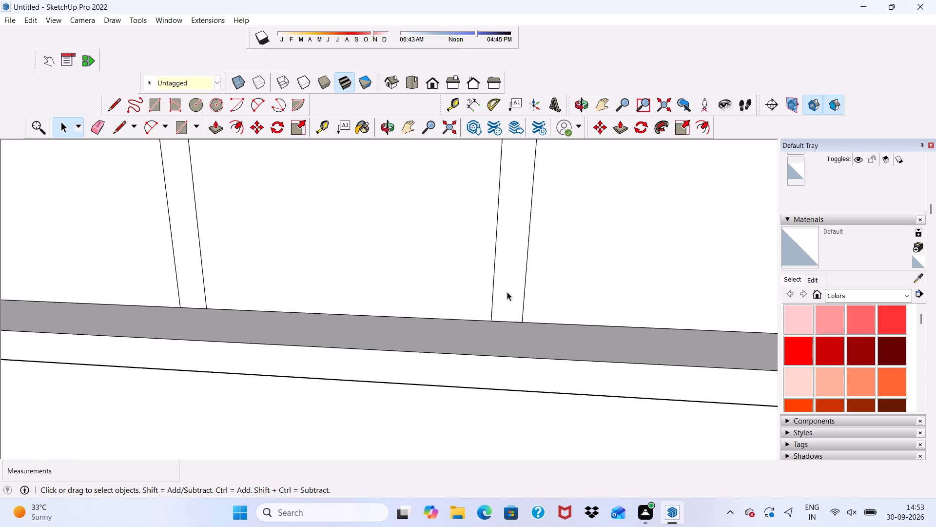
Push/Pull the upper door's frame face outward by 3" from the front wall.
{"action": "left_click", "coordinate": [475, 302]}
{"action": "left_click", "coordinate": [514, 279]}
{"action": "scroll", "coordinate": [518, 282], "scroll_direction": "down", "scroll_amount": 4}
{"action": "scroll", "coordinate": [515, 292], "scroll_direction": "up", "scroll_amount": 1}
{"action": "scroll", "coordinate": [513, 298], "scroll_direction": "down", "scroll_amount": 5}
{"action": "scroll", "coordinate": [507, 305], "scroll_direction": "up", "scroll_amount": 1}
{"action": "scroll", "coordinate": [507, 305], "scroll_direction": "down", "scroll_amount": 1}
{"action": "scroll", "coordinate": [507, 307], "scroll_direction": "up", "scroll_amount": 1}
{"action": "scroll", "coordinate": [505, 313], "scroll_direction": "down", "scroll_amount": 5}
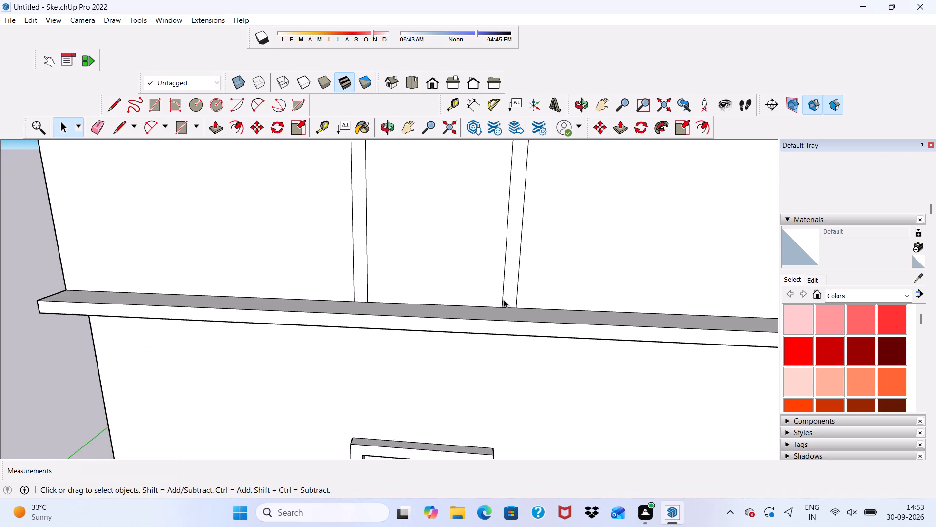
{"action": "scroll", "coordinate": [504, 300], "scroll_direction": "down", "scroll_amount": 11}
{"action": "scroll", "coordinate": [499, 190], "scroll_direction": "up", "scroll_amount": 12}
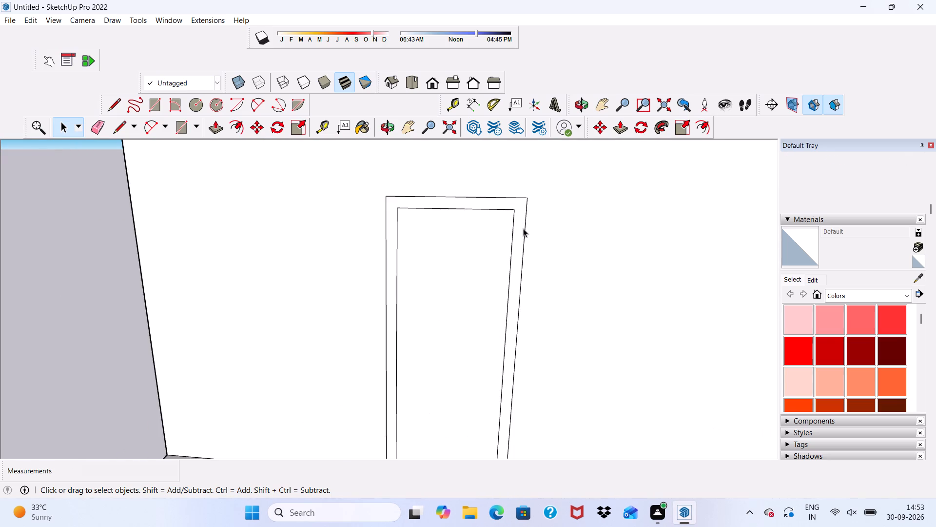
{"action": "left_click", "coordinate": [523, 228]}
{"action": "left_click", "coordinate": [220, 125]}
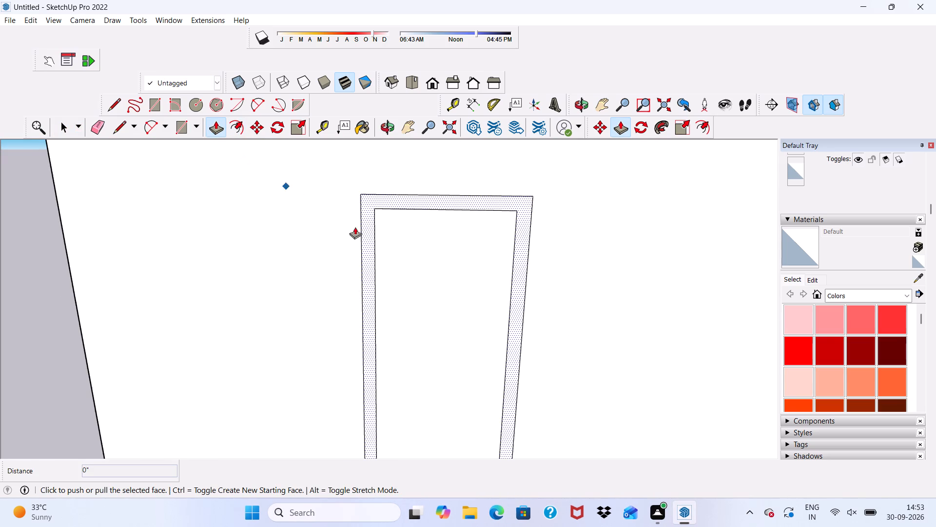
{"action": "left_click", "coordinate": [366, 264]}
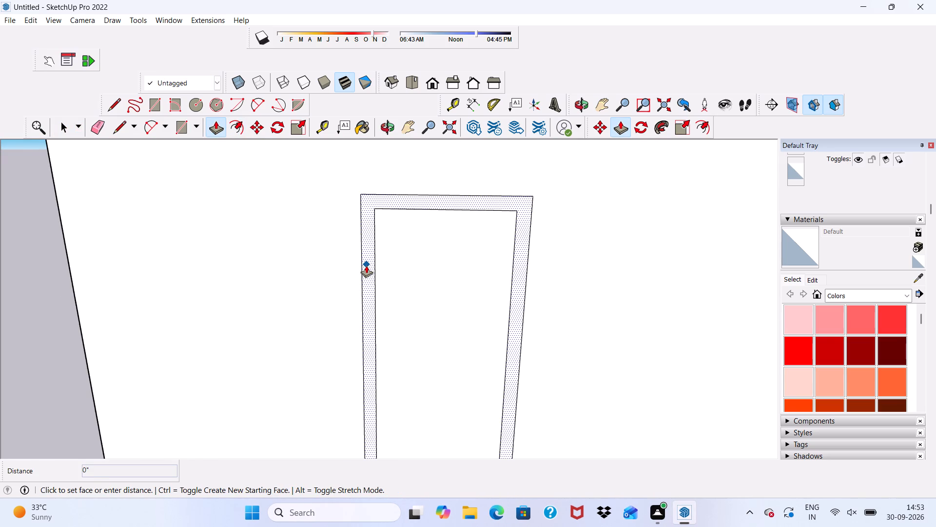
{"action": "type", "text": "3\""}
{"action": "key", "text": "Return"}
{"action": "key", "text": "space"}
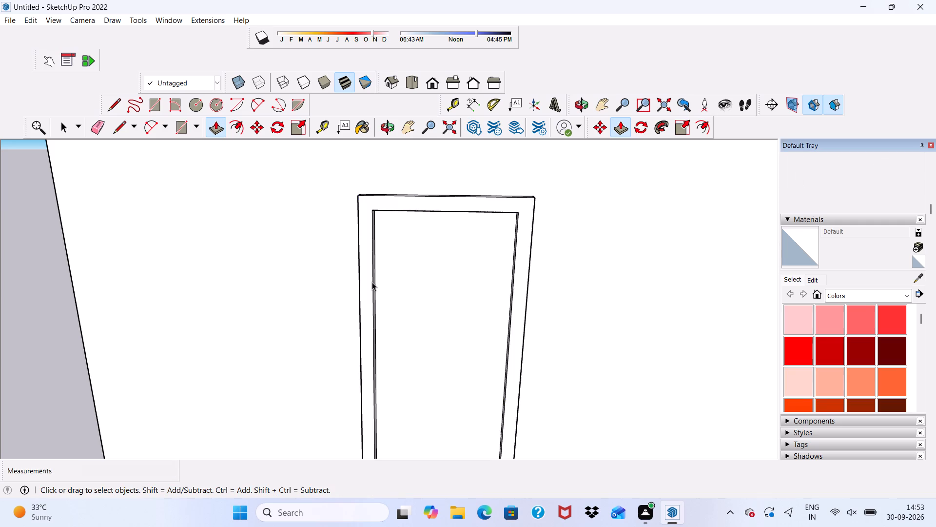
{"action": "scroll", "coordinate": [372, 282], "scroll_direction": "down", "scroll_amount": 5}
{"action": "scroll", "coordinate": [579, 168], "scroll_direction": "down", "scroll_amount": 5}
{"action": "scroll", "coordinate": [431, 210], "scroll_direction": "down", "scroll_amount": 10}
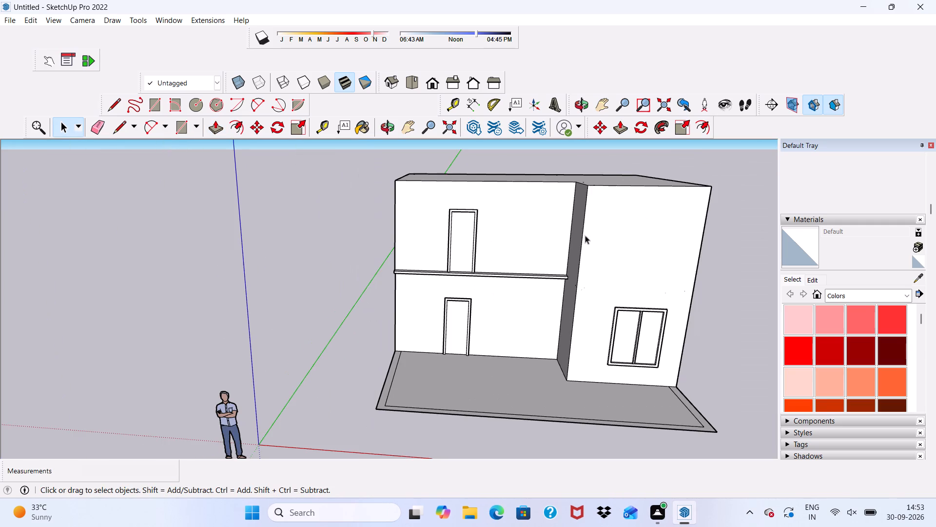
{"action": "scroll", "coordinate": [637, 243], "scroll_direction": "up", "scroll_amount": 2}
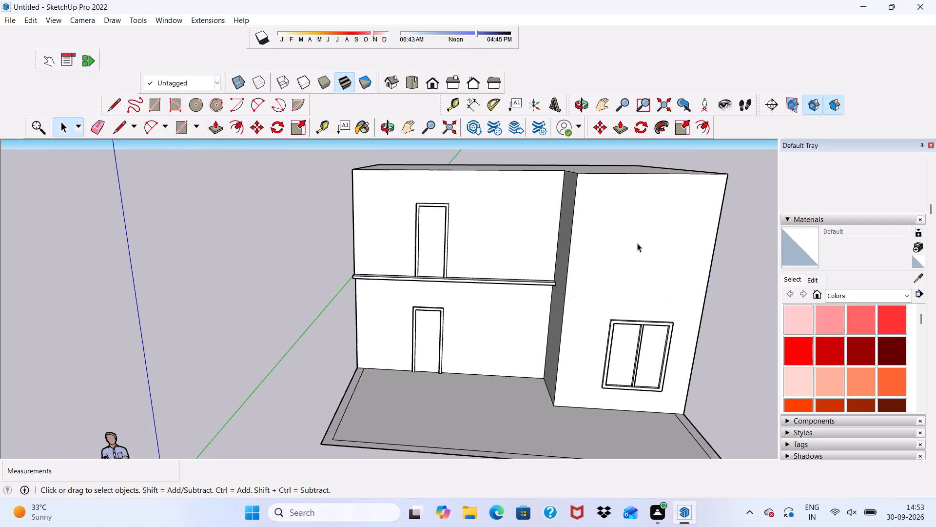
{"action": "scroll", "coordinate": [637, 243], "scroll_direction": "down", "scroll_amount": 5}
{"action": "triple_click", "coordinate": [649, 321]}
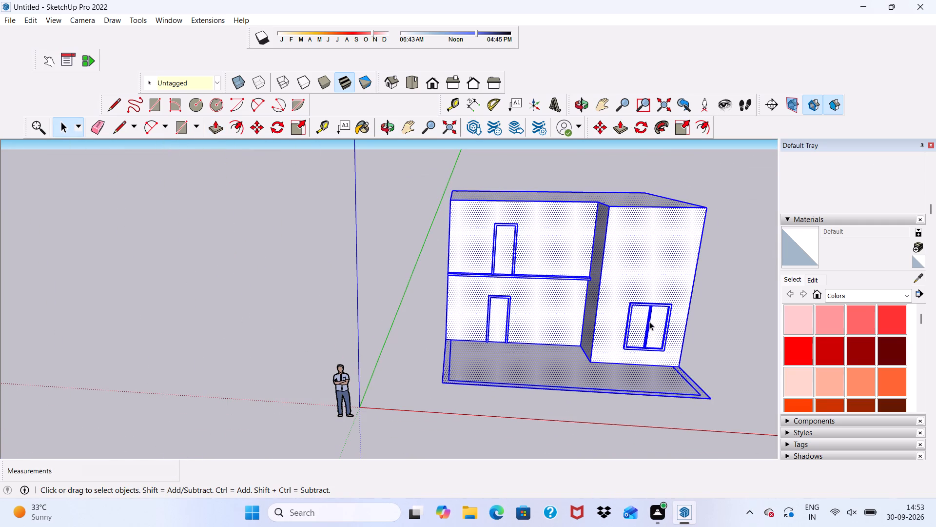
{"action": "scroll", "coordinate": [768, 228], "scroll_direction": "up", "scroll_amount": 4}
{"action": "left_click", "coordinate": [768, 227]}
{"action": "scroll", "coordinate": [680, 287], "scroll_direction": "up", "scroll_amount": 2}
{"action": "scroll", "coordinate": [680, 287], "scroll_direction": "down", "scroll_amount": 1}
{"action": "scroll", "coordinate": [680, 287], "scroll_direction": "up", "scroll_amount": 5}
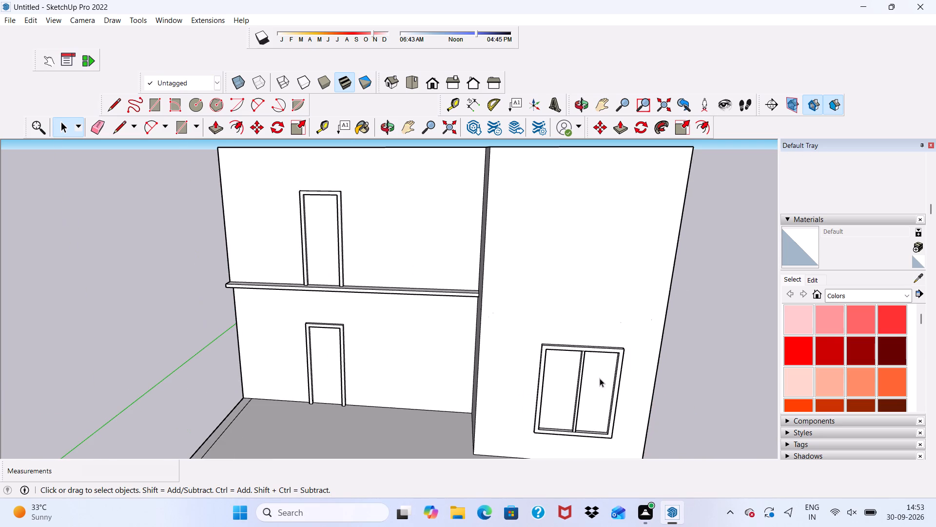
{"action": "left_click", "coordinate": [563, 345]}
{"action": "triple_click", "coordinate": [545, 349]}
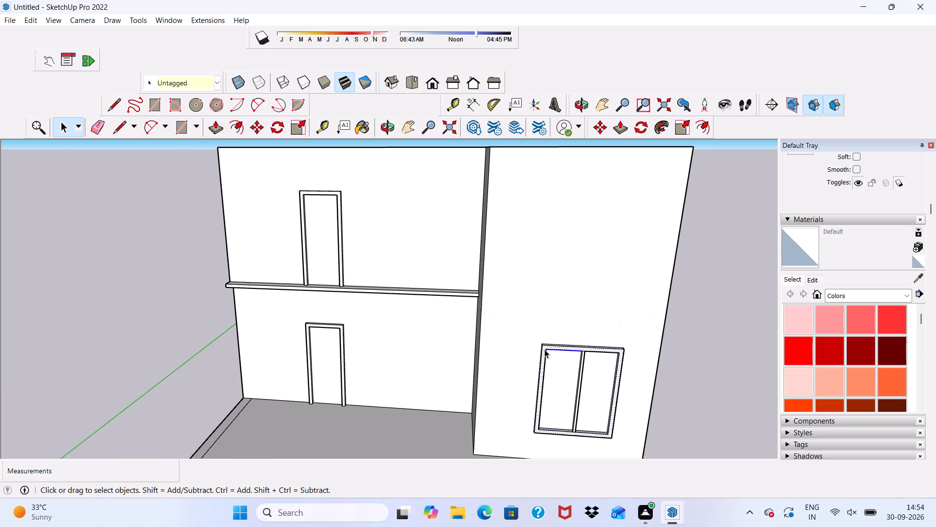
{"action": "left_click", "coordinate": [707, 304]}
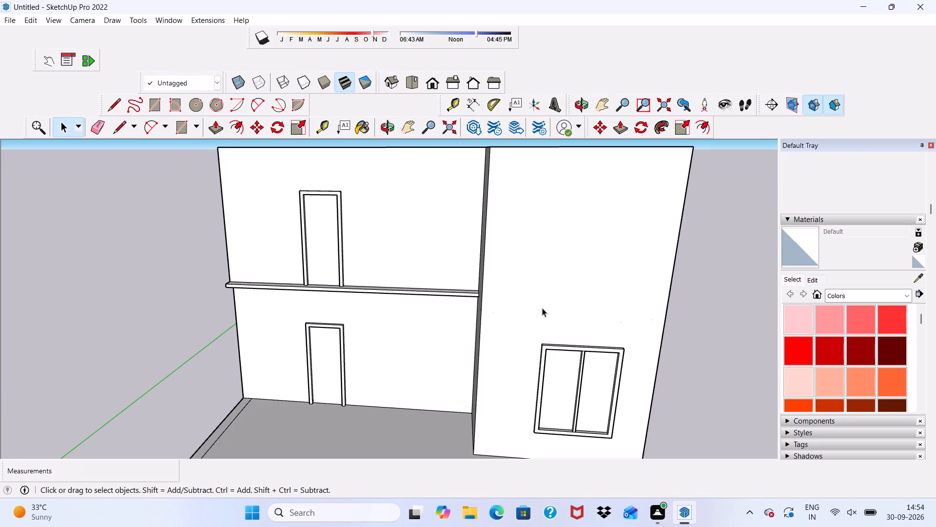
Draw an upright window rectangle about 4'9" wide and 6'5" high on the projecting wall, above the lower window.
{"action": "middle_click_drag", "start_coordinate": [542, 307], "coordinate": [525, 246]}
{"action": "middle_click", "coordinate": [525, 246]}
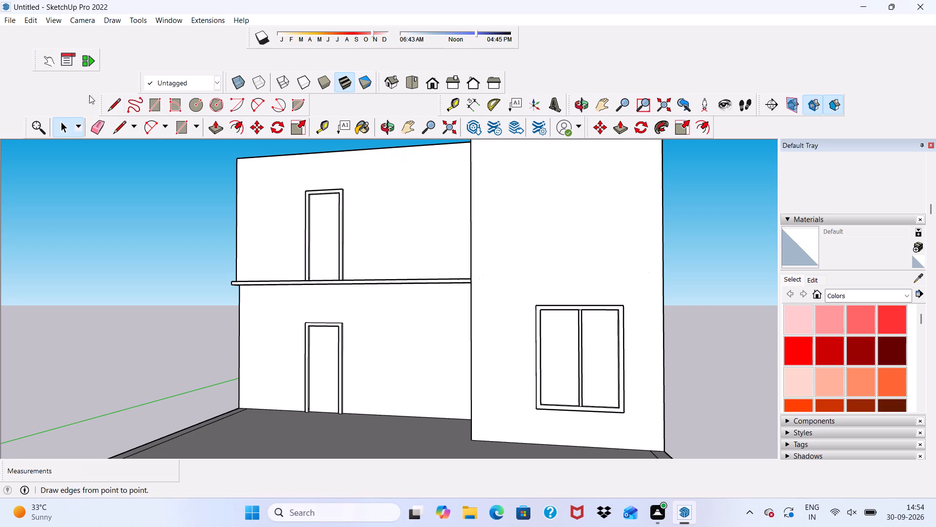
{"action": "left_click", "coordinate": [153, 98]}
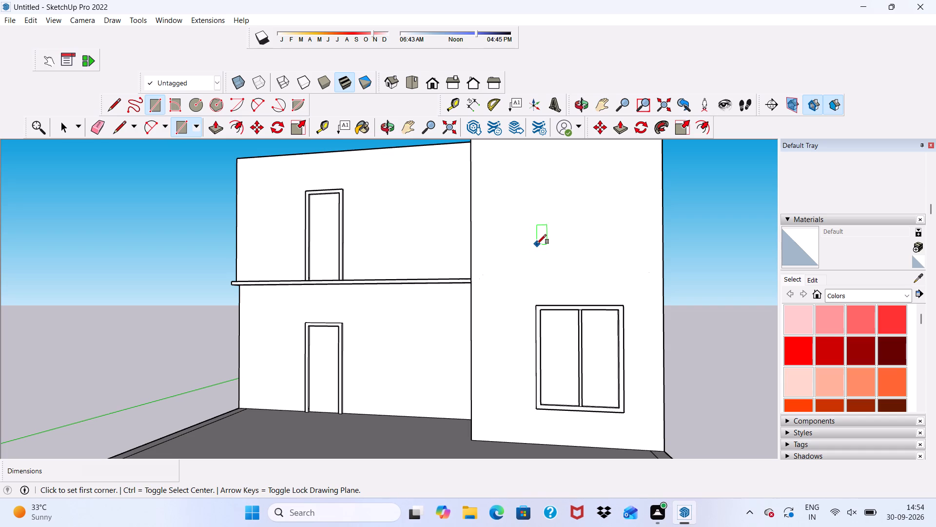
{"action": "left_click", "coordinate": [540, 245]}
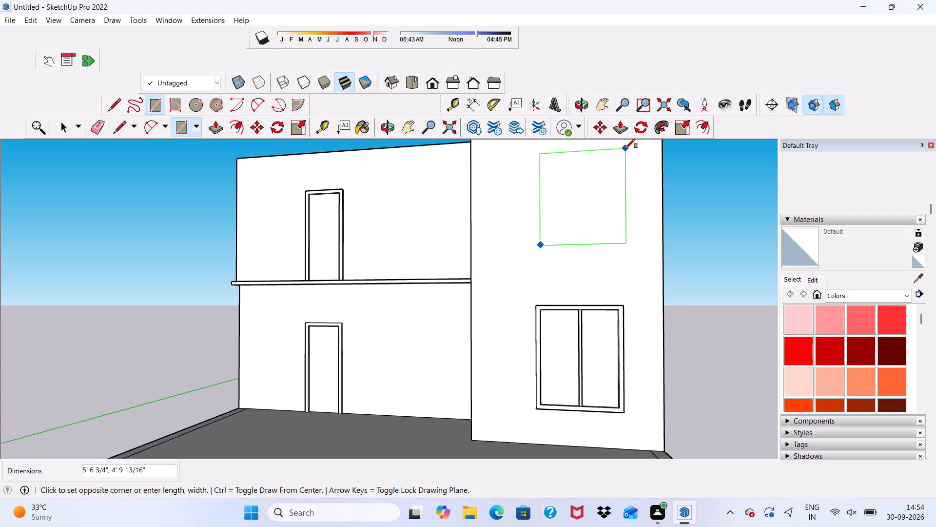
{"action": "scroll", "coordinate": [624, 148], "scroll_direction": "up", "scroll_amount": 9}
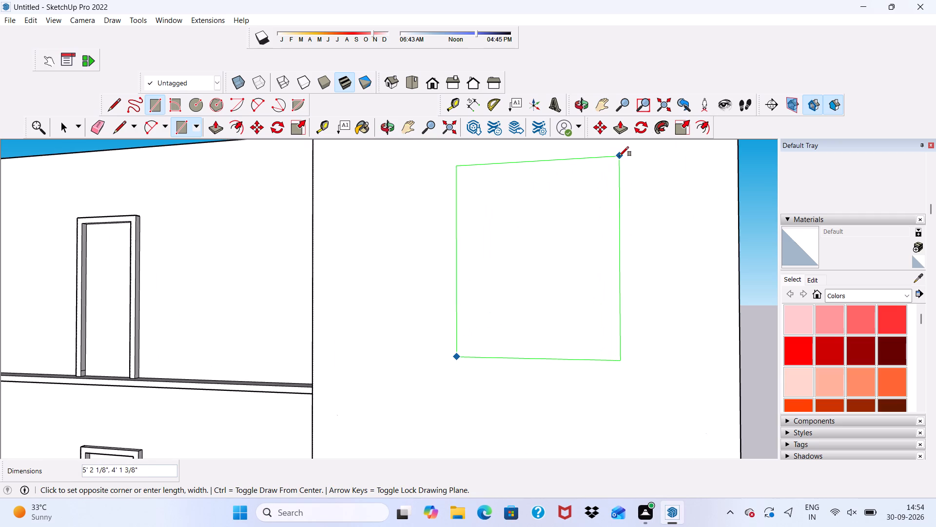
{"action": "scroll", "coordinate": [622, 145], "scroll_direction": "up", "scroll_amount": 4}
{"action": "scroll", "coordinate": [623, 142], "scroll_direction": "down", "scroll_amount": 8}
{"action": "scroll", "coordinate": [622, 162], "scroll_direction": "up", "scroll_amount": 1}
{"action": "scroll", "coordinate": [622, 162], "scroll_direction": "down", "scroll_amount": 7}
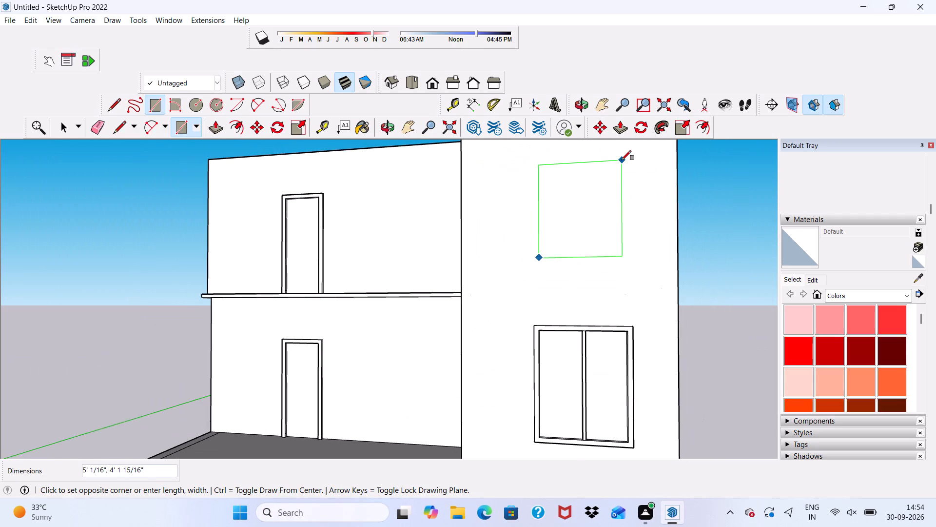
{"action": "scroll", "coordinate": [622, 160], "scroll_direction": "down", "scroll_amount": 1}
{"action": "scroll", "coordinate": [622, 160], "scroll_direction": "up", "scroll_amount": 1}
{"action": "scroll", "coordinate": [622, 160], "scroll_direction": "down", "scroll_amount": 1}
{"action": "scroll", "coordinate": [622, 161], "scroll_direction": "up", "scroll_amount": 1}
{"action": "scroll", "coordinate": [623, 164], "scroll_direction": "down", "scroll_amount": 1}
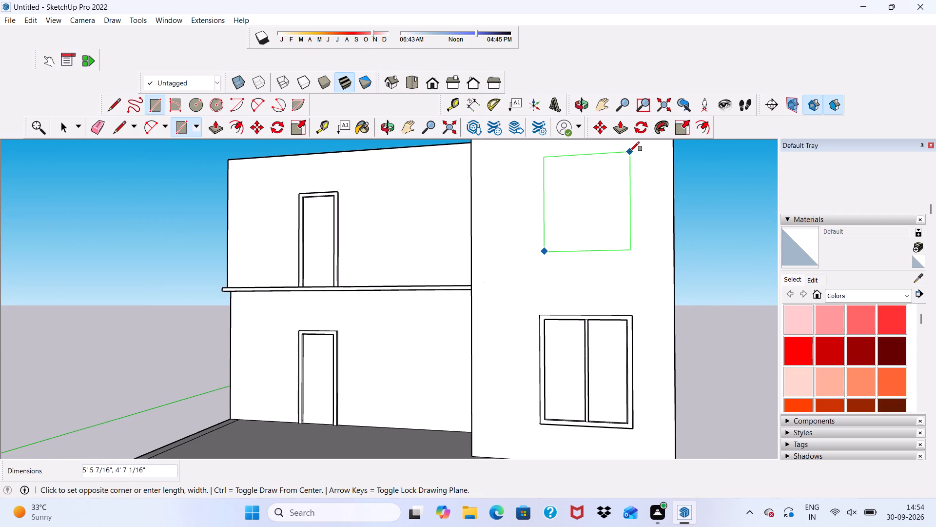
{"action": "scroll", "coordinate": [632, 159], "scroll_direction": "up", "scroll_amount": 2}
{"action": "scroll", "coordinate": [633, 165], "scroll_direction": "down", "scroll_amount": 5}
{"action": "scroll", "coordinate": [633, 175], "scroll_direction": "up", "scroll_amount": 1}
{"action": "scroll", "coordinate": [633, 175], "scroll_direction": "down", "scroll_amount": 3}
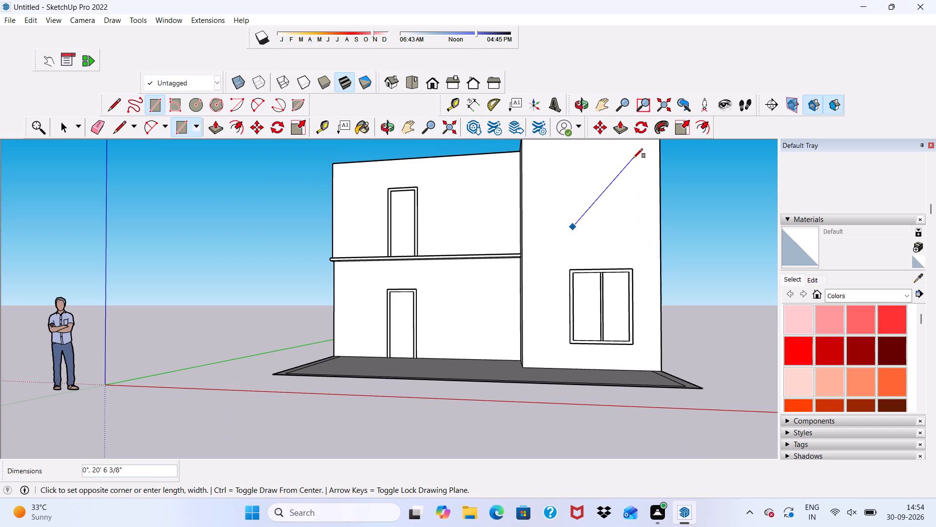
{"action": "scroll", "coordinate": [622, 148], "scroll_direction": "up", "scroll_amount": 2}
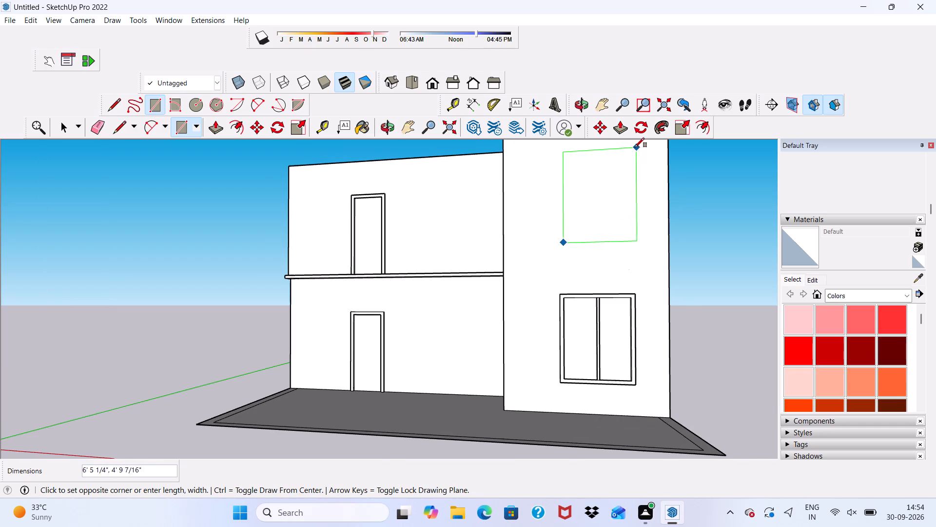
{"action": "left_click", "coordinate": [636, 145]}
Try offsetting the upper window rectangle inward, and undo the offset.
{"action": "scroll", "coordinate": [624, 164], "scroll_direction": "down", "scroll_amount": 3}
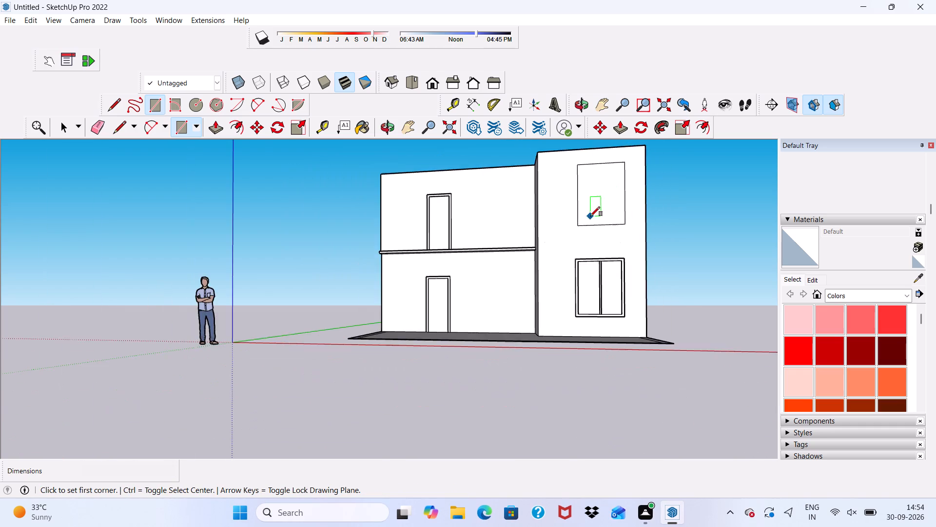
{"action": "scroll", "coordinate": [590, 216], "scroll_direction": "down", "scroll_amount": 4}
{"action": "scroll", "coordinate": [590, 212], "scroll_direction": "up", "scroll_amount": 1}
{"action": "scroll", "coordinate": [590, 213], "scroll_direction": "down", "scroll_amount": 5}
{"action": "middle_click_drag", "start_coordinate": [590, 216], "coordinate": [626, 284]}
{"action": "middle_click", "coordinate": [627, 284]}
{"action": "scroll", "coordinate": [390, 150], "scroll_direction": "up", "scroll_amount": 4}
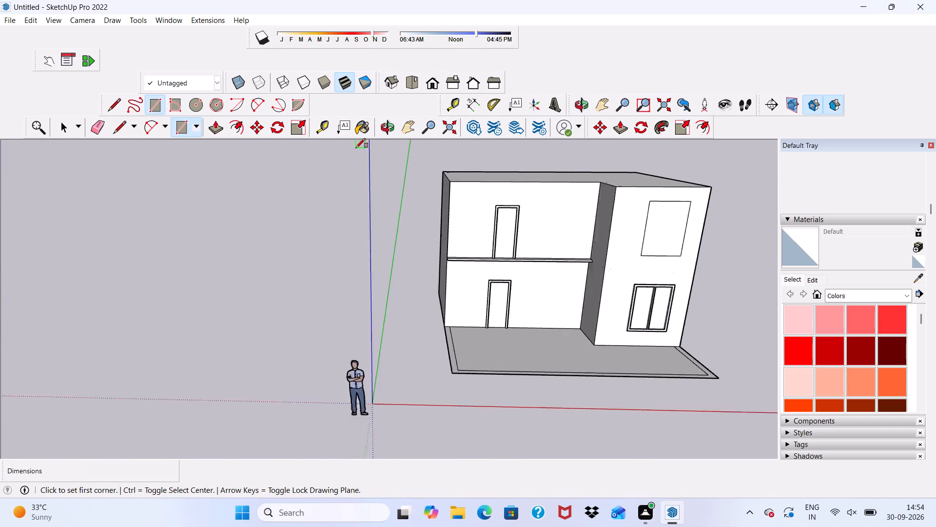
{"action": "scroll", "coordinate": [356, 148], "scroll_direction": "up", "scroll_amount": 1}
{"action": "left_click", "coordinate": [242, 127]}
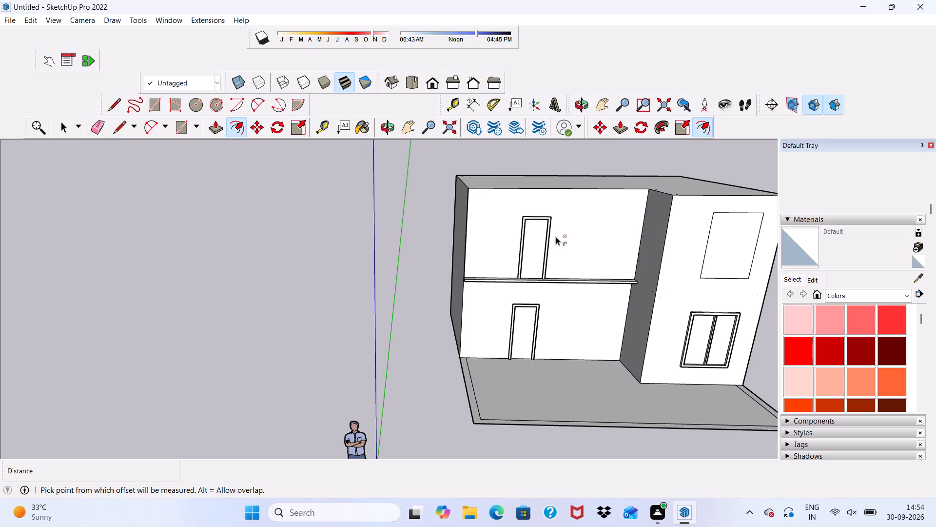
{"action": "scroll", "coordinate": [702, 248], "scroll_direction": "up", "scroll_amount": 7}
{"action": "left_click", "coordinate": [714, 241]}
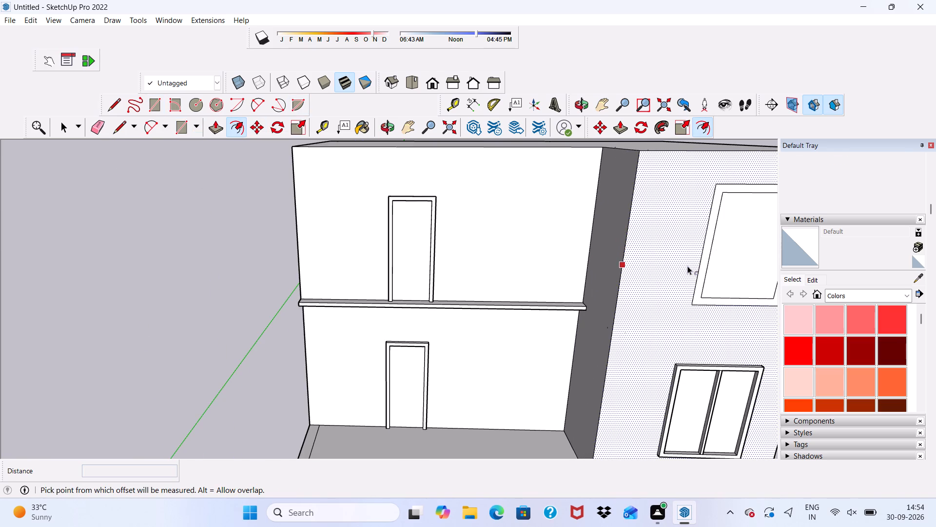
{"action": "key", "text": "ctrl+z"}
Offset the upper window rectangle 3" inward to outline its frame.
{"action": "scroll", "coordinate": [687, 266], "scroll_direction": "down", "scroll_amount": 5}
{"action": "middle_click_drag", "start_coordinate": [752, 203], "coordinate": [709, 150]}
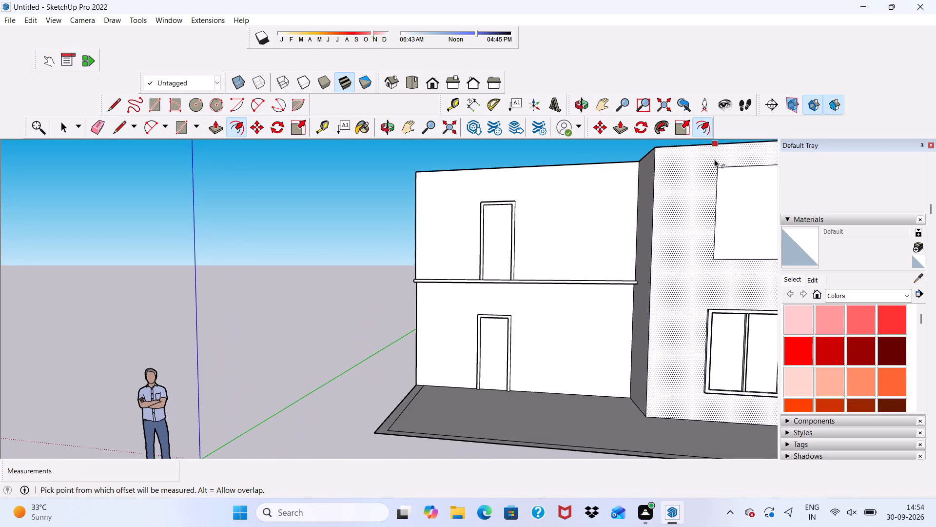
{"action": "scroll", "coordinate": [714, 159], "scroll_direction": "down", "scroll_amount": 10}
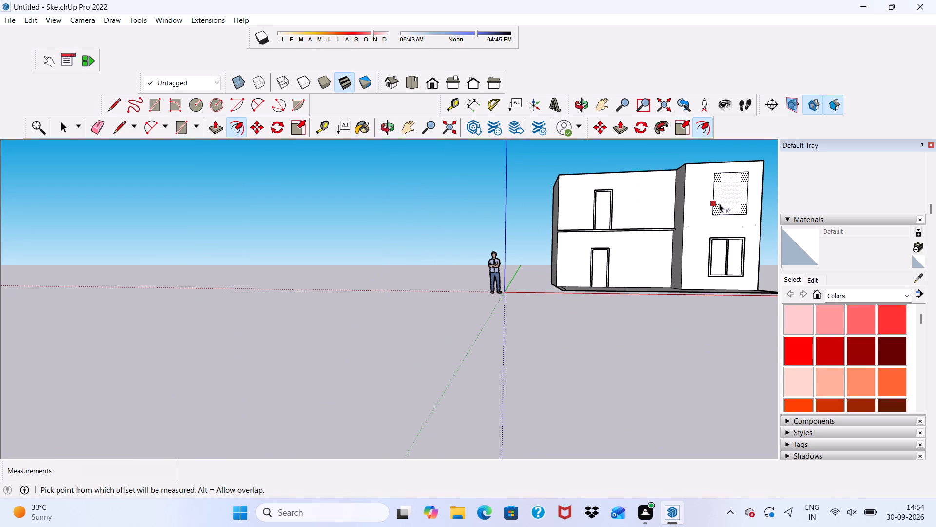
{"action": "left_click", "coordinate": [719, 203]}
{"action": "type", "text": "3\""}
{"action": "key", "text": "Return"}
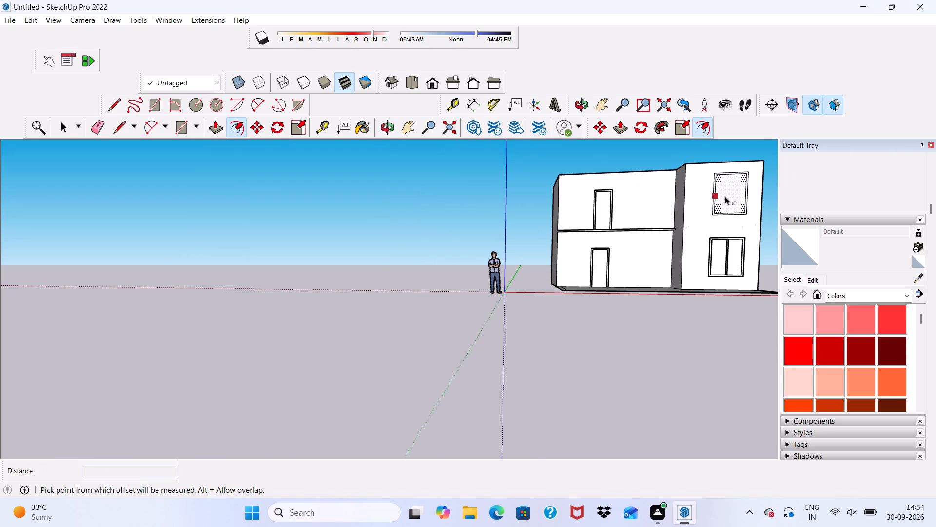
{"action": "key", "text": "space"}
{"action": "scroll", "coordinate": [728, 156], "scroll_direction": "up", "scroll_amount": 6}
{"action": "left_click", "coordinate": [728, 154]}
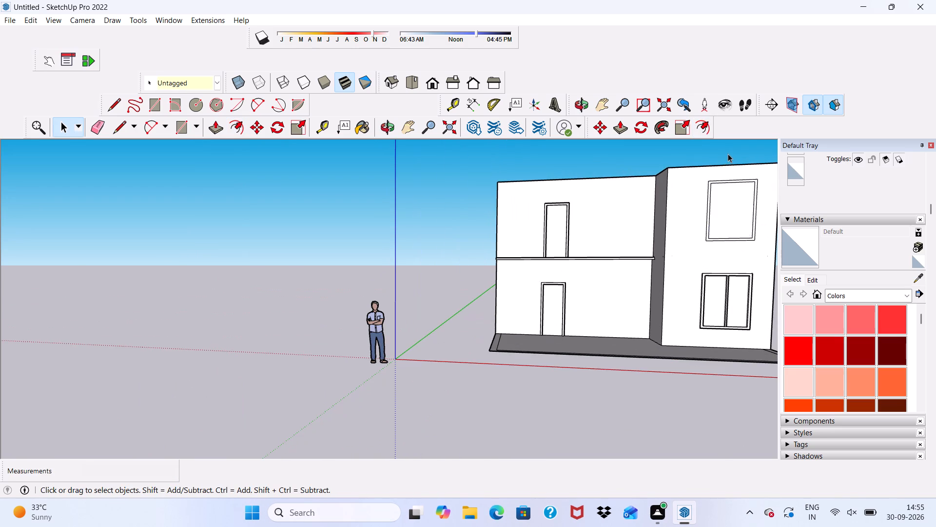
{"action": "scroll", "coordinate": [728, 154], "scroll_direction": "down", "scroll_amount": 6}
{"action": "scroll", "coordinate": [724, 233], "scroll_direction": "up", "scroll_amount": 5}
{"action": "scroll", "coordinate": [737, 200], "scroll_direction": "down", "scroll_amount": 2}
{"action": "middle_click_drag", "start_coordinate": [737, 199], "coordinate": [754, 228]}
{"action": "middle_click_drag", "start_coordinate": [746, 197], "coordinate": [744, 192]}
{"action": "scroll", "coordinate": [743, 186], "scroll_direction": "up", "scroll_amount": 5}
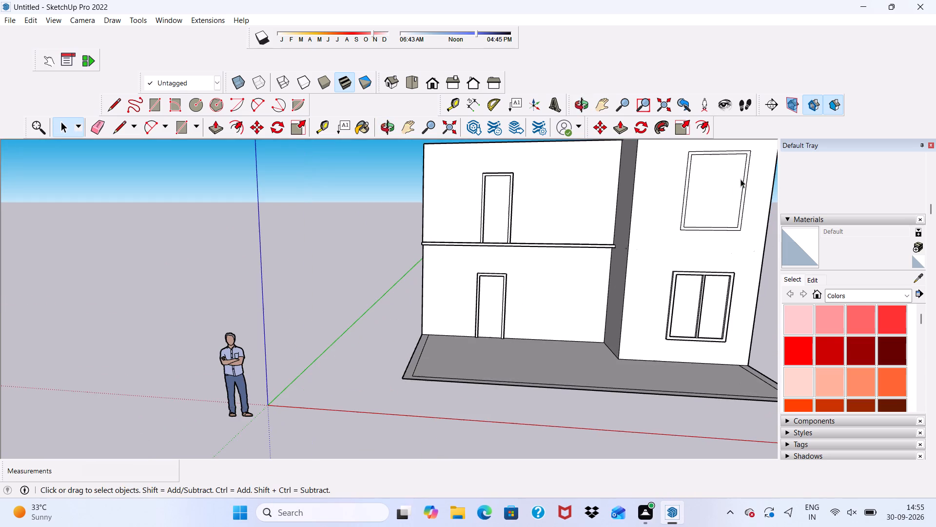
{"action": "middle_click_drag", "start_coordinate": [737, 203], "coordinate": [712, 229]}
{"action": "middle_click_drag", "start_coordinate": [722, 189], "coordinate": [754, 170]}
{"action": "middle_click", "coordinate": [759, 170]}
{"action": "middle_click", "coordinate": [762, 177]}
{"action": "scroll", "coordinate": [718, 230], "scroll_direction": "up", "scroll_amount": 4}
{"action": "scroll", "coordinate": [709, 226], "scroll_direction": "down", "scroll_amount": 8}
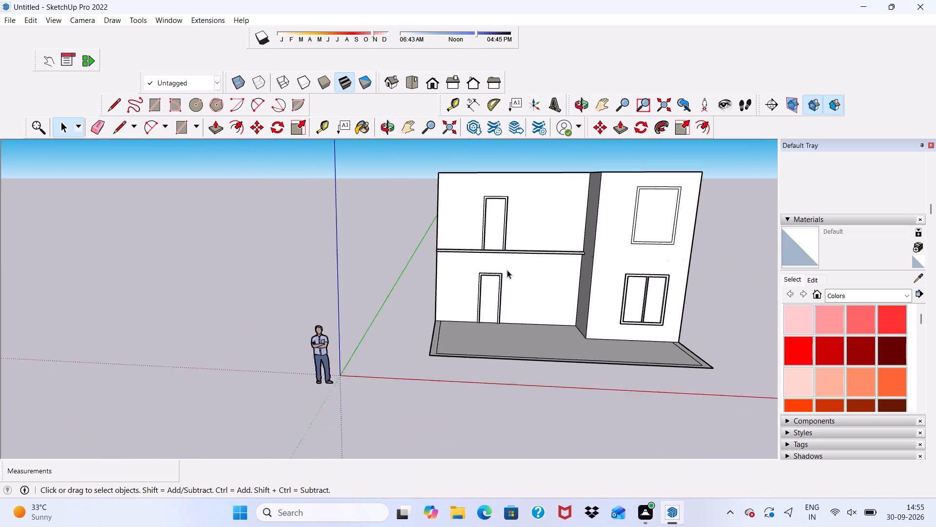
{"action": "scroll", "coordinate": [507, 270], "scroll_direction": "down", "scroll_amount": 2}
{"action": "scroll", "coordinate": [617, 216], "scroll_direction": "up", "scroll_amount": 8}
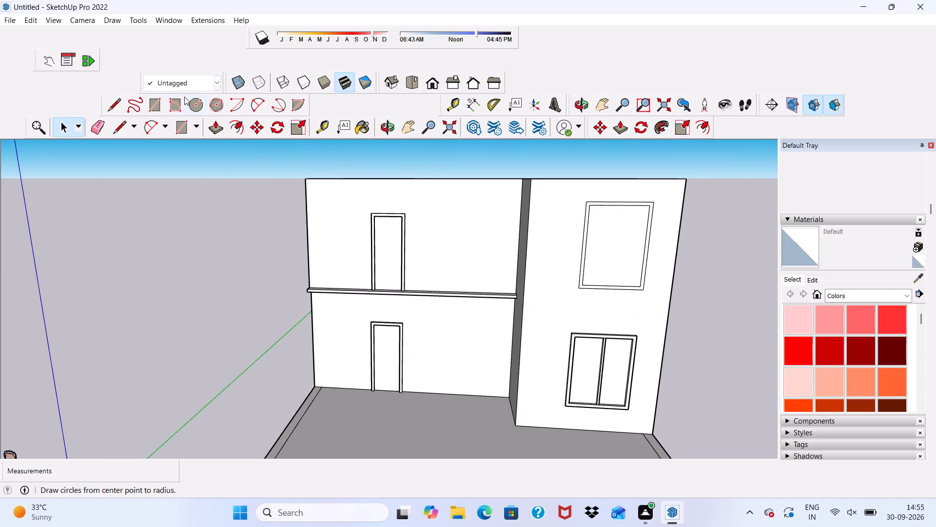
Draw a vertical mullion rectangle about 3" wide and 6'1" high down the middle of the upper window, inside its frame outline.
{"action": "left_click", "coordinate": [148, 106]}
{"action": "scroll", "coordinate": [551, 237], "scroll_direction": "up", "scroll_amount": 4}
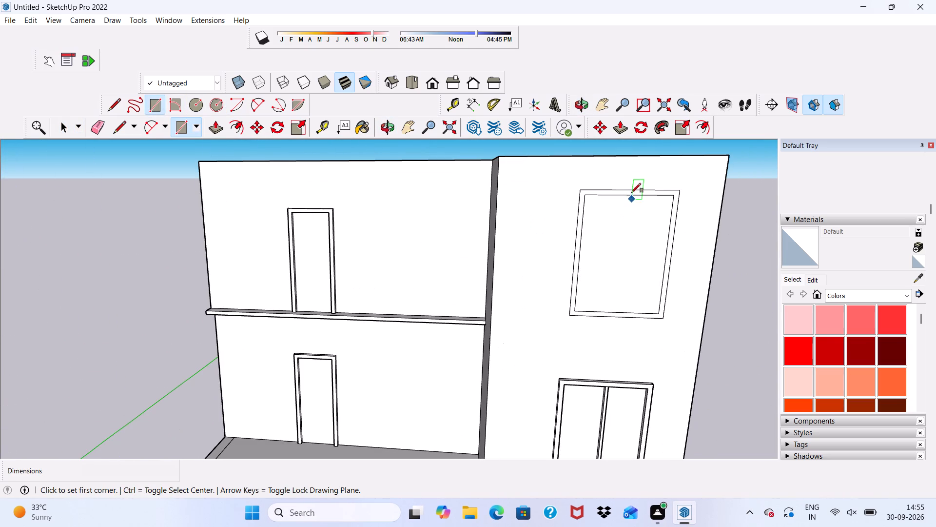
{"action": "left_click", "coordinate": [631, 197]}
{"action": "scroll", "coordinate": [642, 246], "scroll_direction": "down", "scroll_amount": 3}
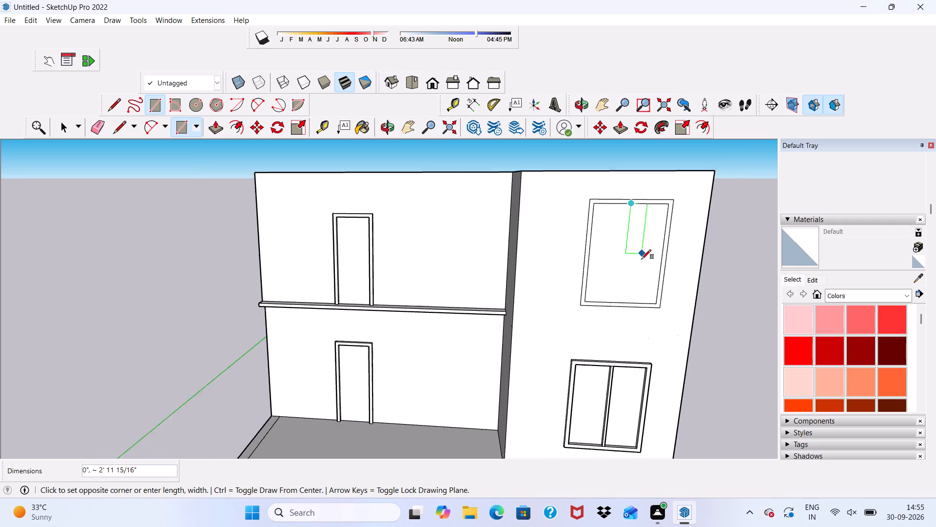
{"action": "scroll", "coordinate": [641, 292], "scroll_direction": "up", "scroll_amount": 6}
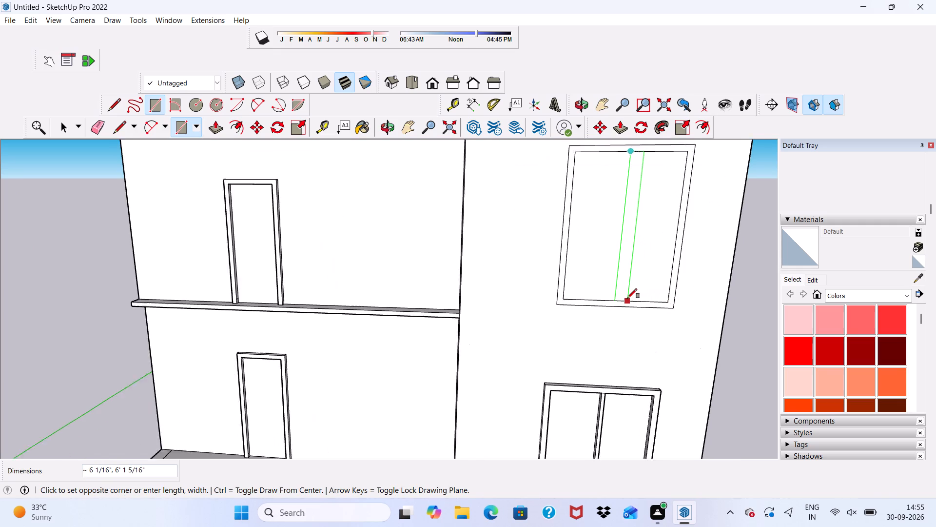
{"action": "scroll", "coordinate": [628, 300], "scroll_direction": "up", "scroll_amount": 3}
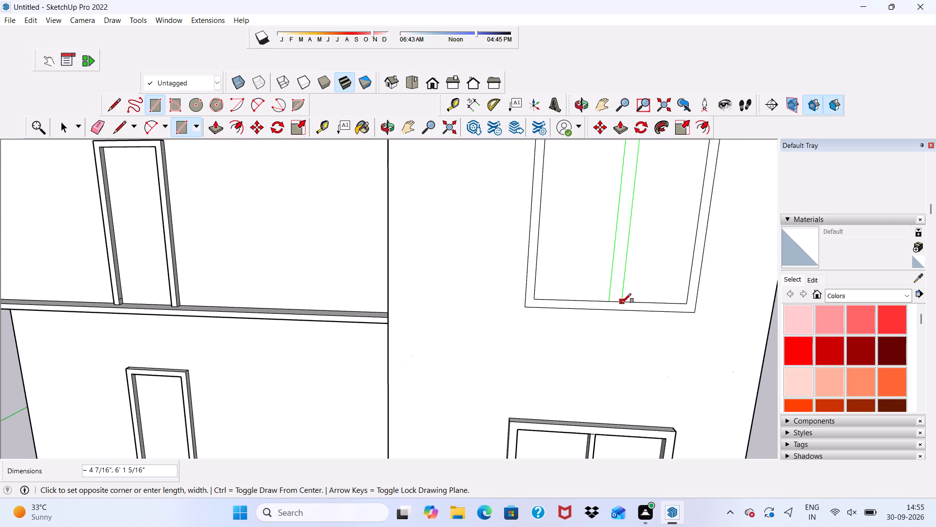
{"action": "left_click", "coordinate": [618, 299]}
{"action": "key", "text": "space"}
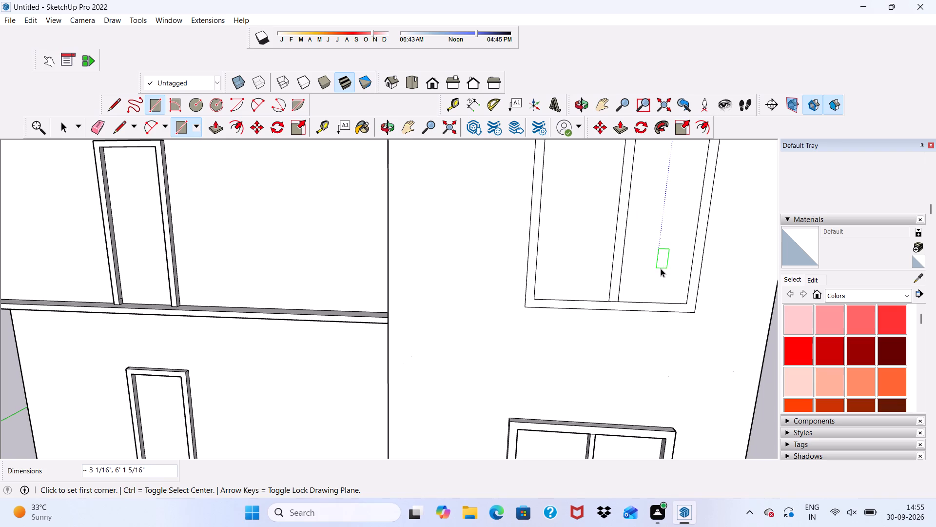
Push/Pull the upper window's outer frame face outward by 3" from the projecting wall.
{"action": "scroll", "coordinate": [626, 238], "scroll_direction": "down", "scroll_amount": 13}
{"action": "scroll", "coordinate": [645, 185], "scroll_direction": "up", "scroll_amount": 9}
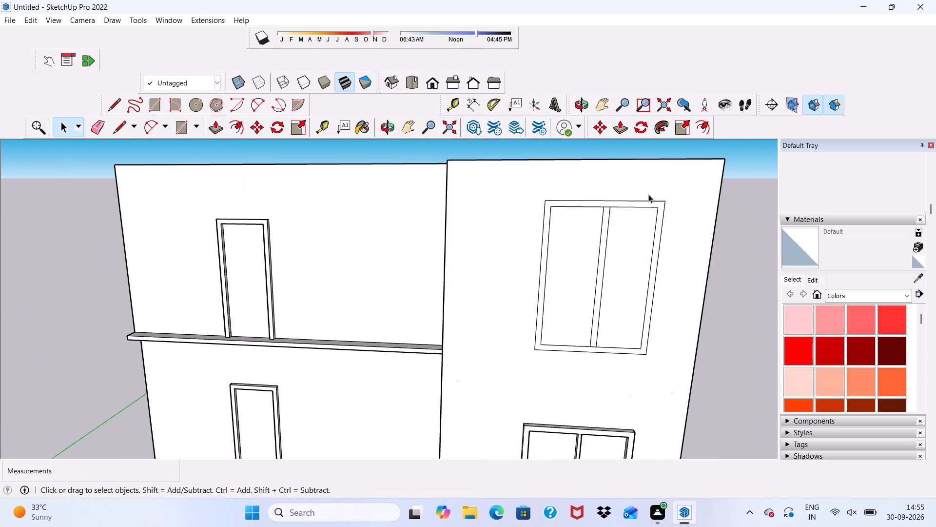
{"action": "left_click", "coordinate": [658, 223]}
{"action": "scroll", "coordinate": [662, 225], "scroll_direction": "up", "scroll_amount": 5}
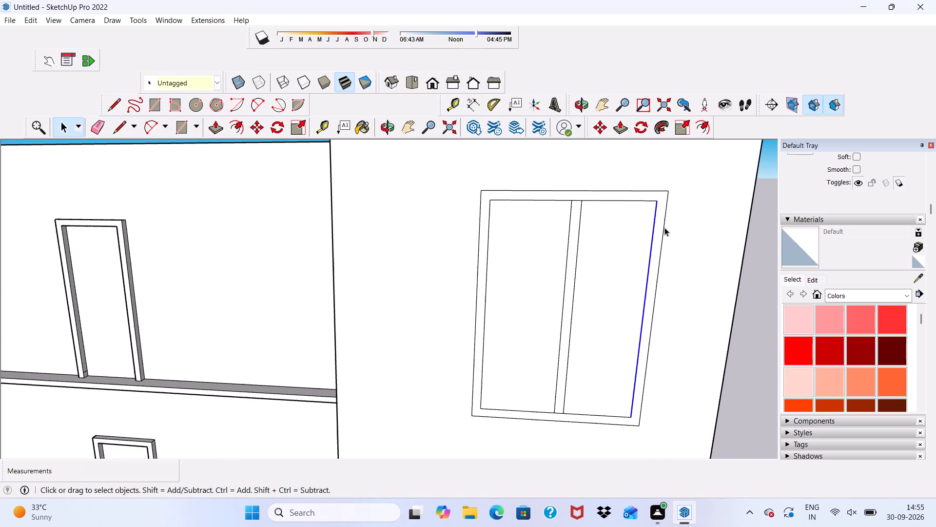
{"action": "left_click", "coordinate": [658, 241]}
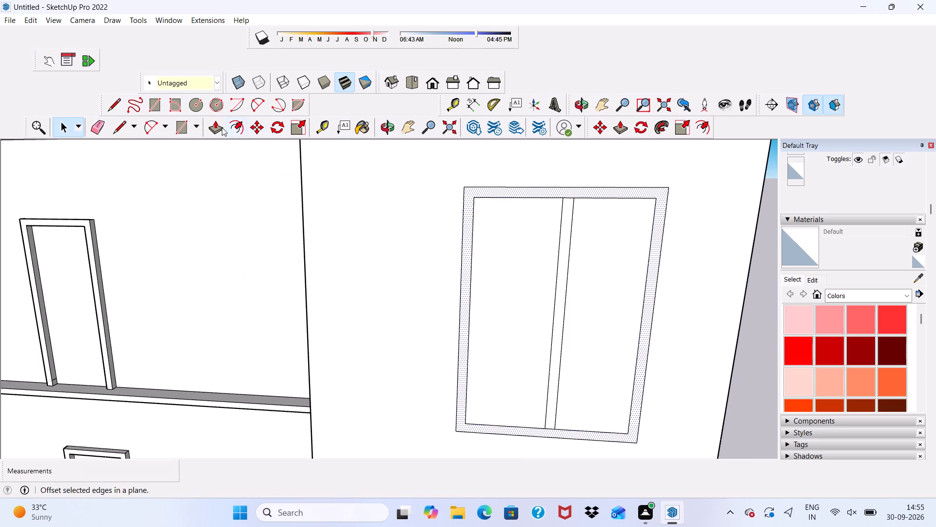
{"action": "left_click", "coordinate": [221, 127]}
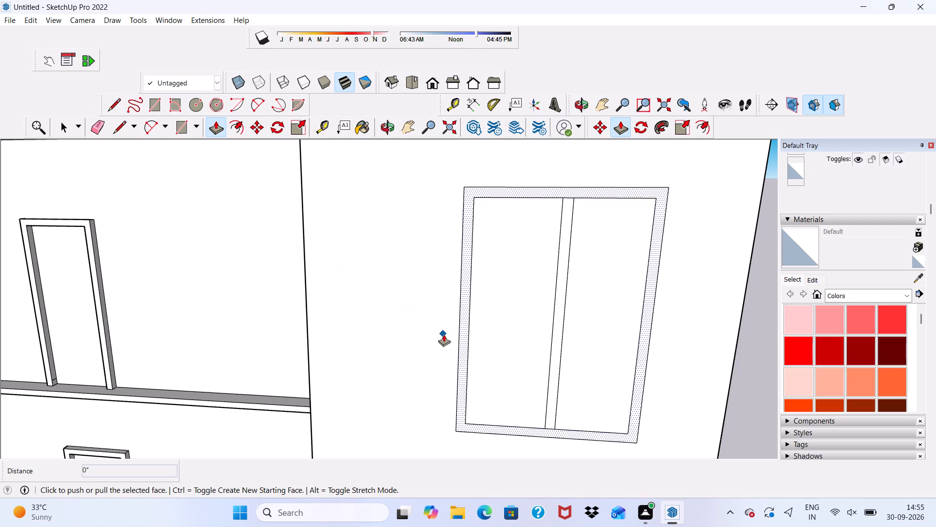
{"action": "left_click", "coordinate": [462, 340]}
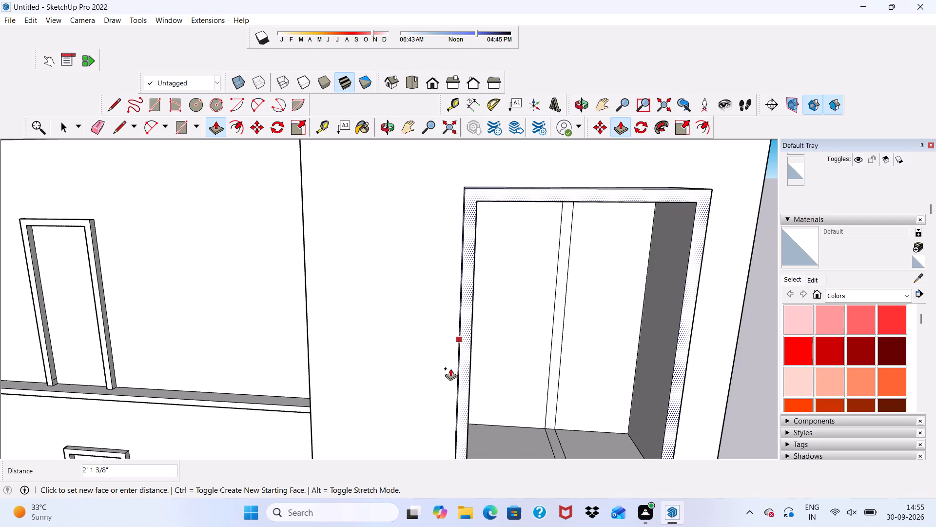
{"action": "type", "text": "3\""}
{"action": "key", "text": "Return"}
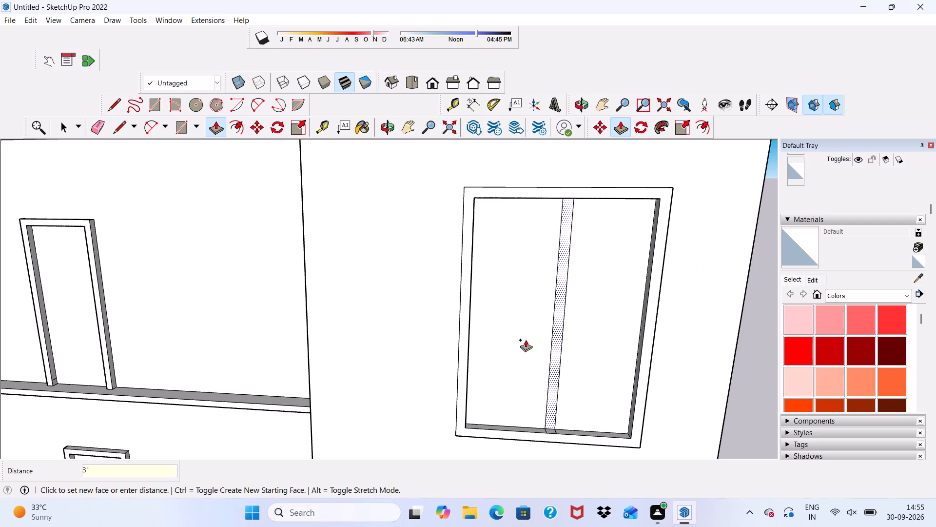
Push/Pull the upper window's mullion face outward by 3", level with the surrounding frame.
{"action": "left_click", "coordinate": [560, 324]}
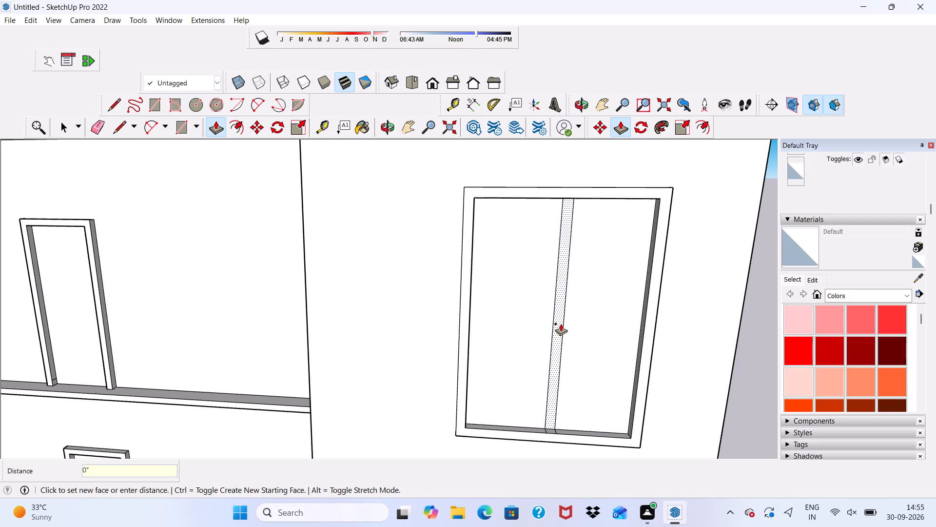
{"action": "left_click", "coordinate": [464, 309]}
{"action": "scroll", "coordinate": [464, 309], "scroll_direction": "down", "scroll_amount": 2}
{"action": "scroll", "coordinate": [464, 309], "scroll_direction": "up", "scroll_amount": 1}
{"action": "scroll", "coordinate": [464, 309], "scroll_direction": "down", "scroll_amount": 4}
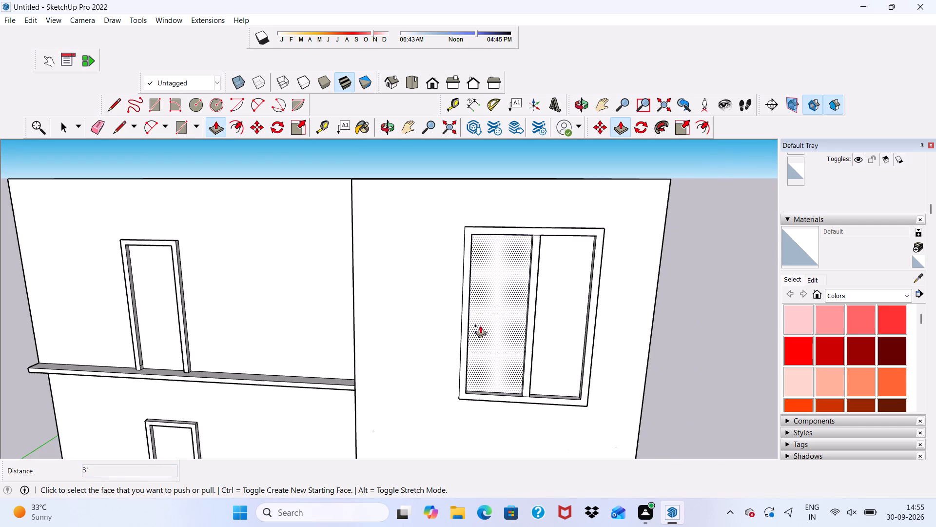
{"action": "middle_click_drag", "start_coordinate": [480, 325], "coordinate": [456, 274]}
{"action": "scroll", "coordinate": [459, 268], "scroll_direction": "down", "scroll_amount": 4}
{"action": "scroll", "coordinate": [459, 268], "scroll_direction": "up", "scroll_amount": 1}
{"action": "scroll", "coordinate": [459, 268], "scroll_direction": "down", "scroll_amount": 3}
{"action": "scroll", "coordinate": [466, 260], "scroll_direction": "up", "scroll_amount": 1}
{"action": "scroll", "coordinate": [466, 260], "scroll_direction": "down", "scroll_amount": 2}
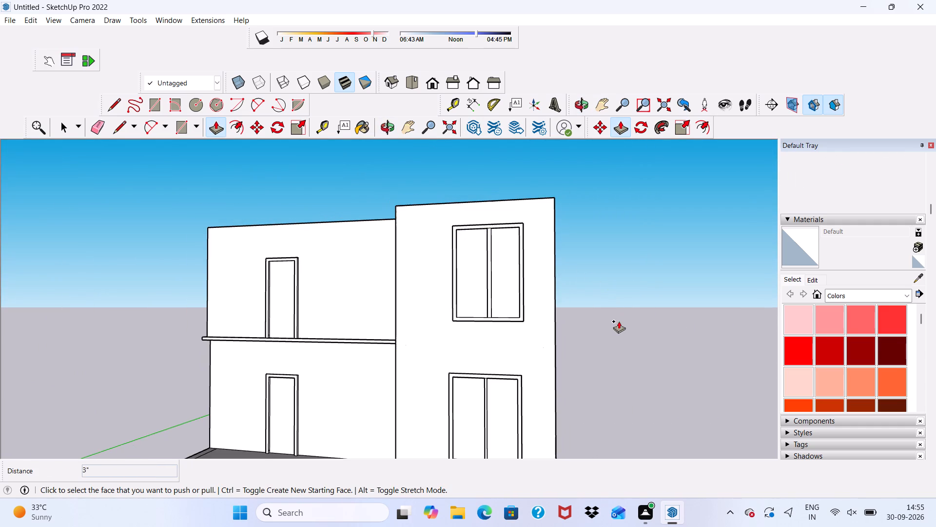
{"action": "key", "text": "space"}
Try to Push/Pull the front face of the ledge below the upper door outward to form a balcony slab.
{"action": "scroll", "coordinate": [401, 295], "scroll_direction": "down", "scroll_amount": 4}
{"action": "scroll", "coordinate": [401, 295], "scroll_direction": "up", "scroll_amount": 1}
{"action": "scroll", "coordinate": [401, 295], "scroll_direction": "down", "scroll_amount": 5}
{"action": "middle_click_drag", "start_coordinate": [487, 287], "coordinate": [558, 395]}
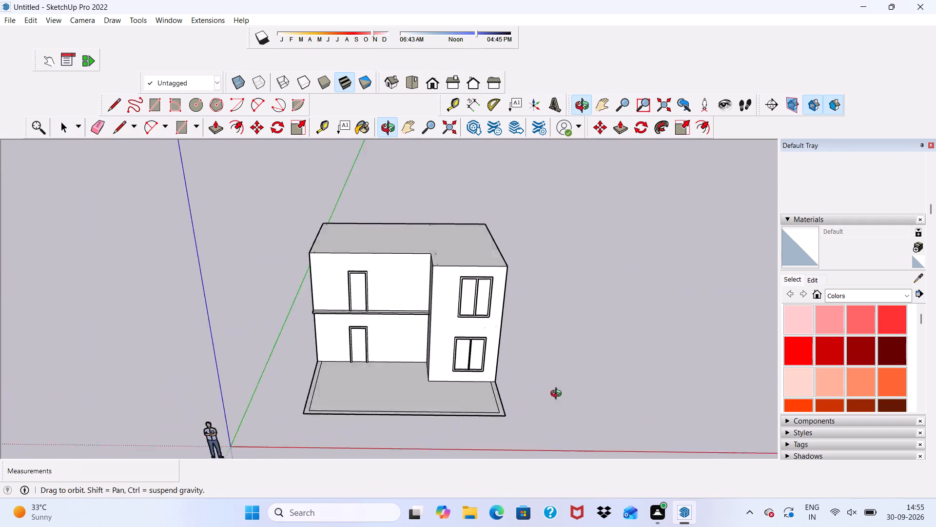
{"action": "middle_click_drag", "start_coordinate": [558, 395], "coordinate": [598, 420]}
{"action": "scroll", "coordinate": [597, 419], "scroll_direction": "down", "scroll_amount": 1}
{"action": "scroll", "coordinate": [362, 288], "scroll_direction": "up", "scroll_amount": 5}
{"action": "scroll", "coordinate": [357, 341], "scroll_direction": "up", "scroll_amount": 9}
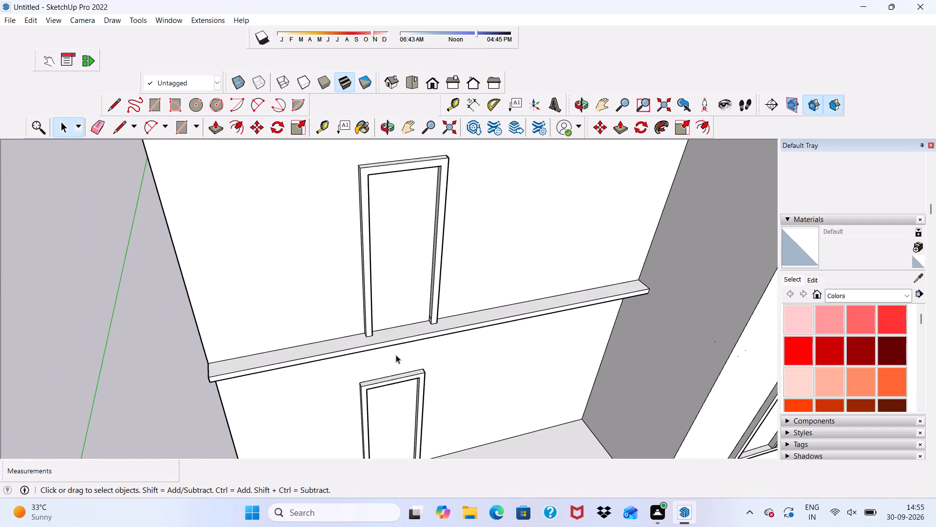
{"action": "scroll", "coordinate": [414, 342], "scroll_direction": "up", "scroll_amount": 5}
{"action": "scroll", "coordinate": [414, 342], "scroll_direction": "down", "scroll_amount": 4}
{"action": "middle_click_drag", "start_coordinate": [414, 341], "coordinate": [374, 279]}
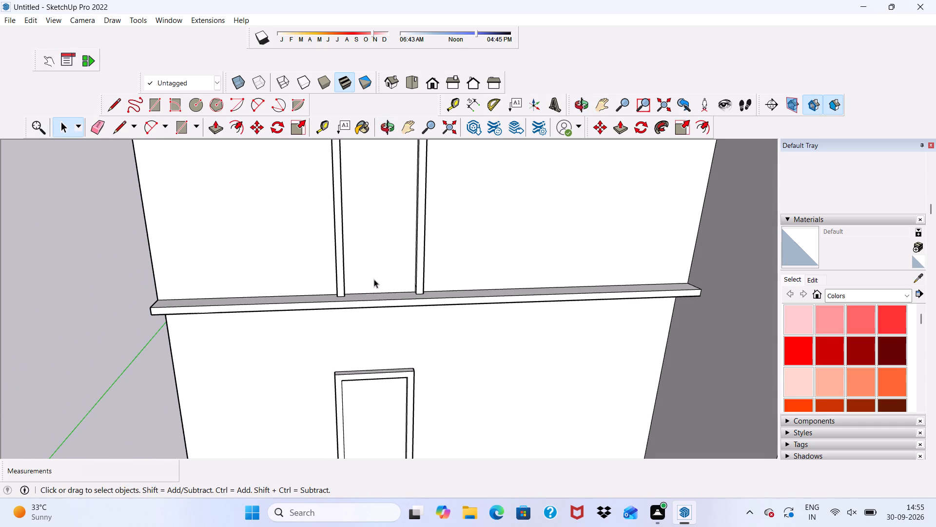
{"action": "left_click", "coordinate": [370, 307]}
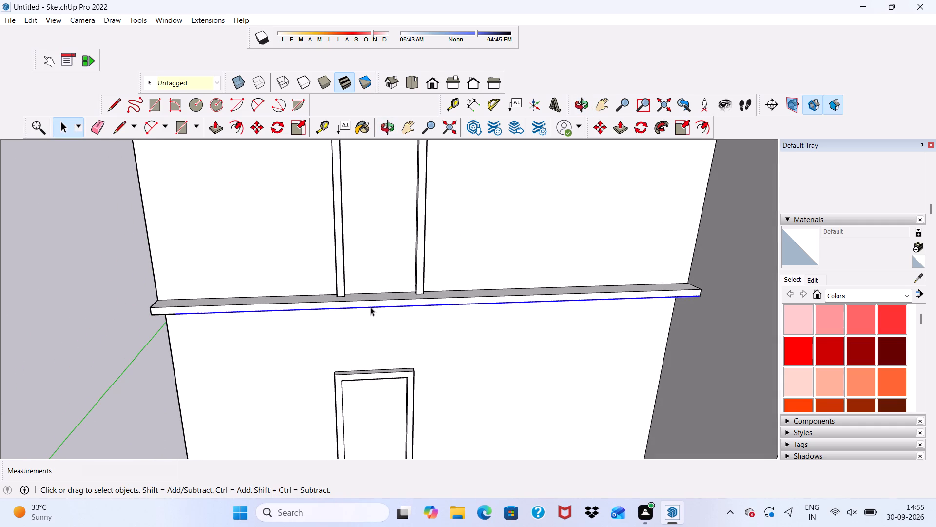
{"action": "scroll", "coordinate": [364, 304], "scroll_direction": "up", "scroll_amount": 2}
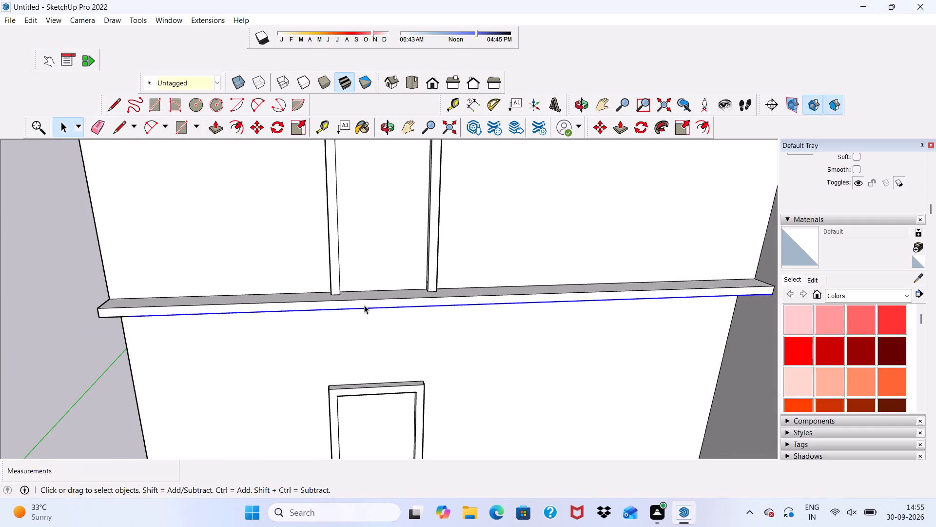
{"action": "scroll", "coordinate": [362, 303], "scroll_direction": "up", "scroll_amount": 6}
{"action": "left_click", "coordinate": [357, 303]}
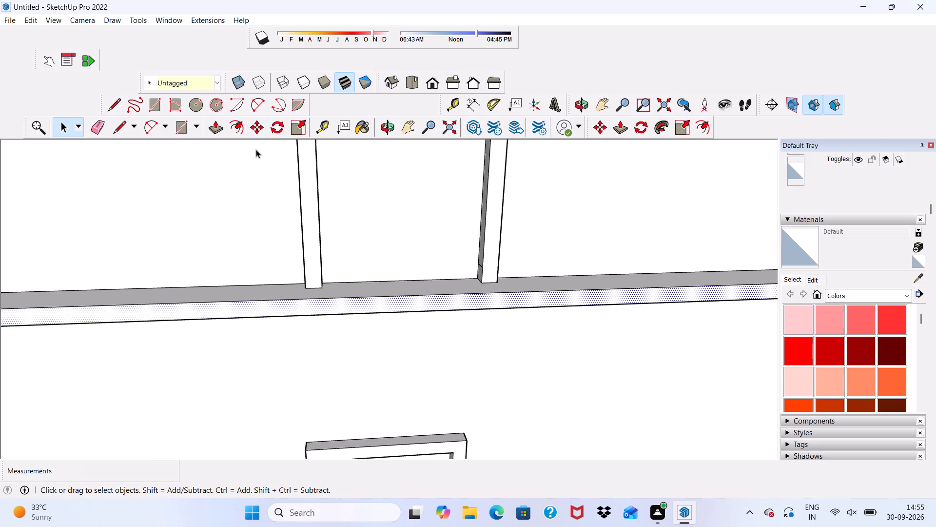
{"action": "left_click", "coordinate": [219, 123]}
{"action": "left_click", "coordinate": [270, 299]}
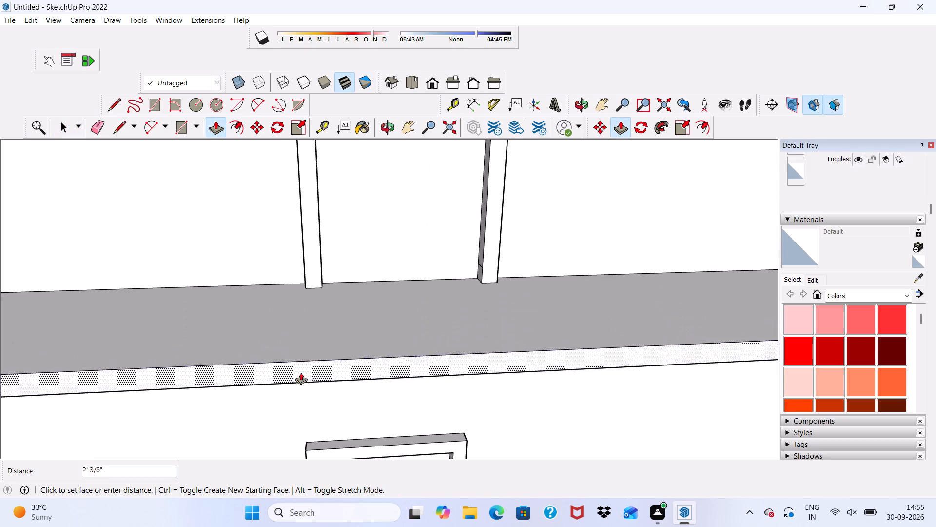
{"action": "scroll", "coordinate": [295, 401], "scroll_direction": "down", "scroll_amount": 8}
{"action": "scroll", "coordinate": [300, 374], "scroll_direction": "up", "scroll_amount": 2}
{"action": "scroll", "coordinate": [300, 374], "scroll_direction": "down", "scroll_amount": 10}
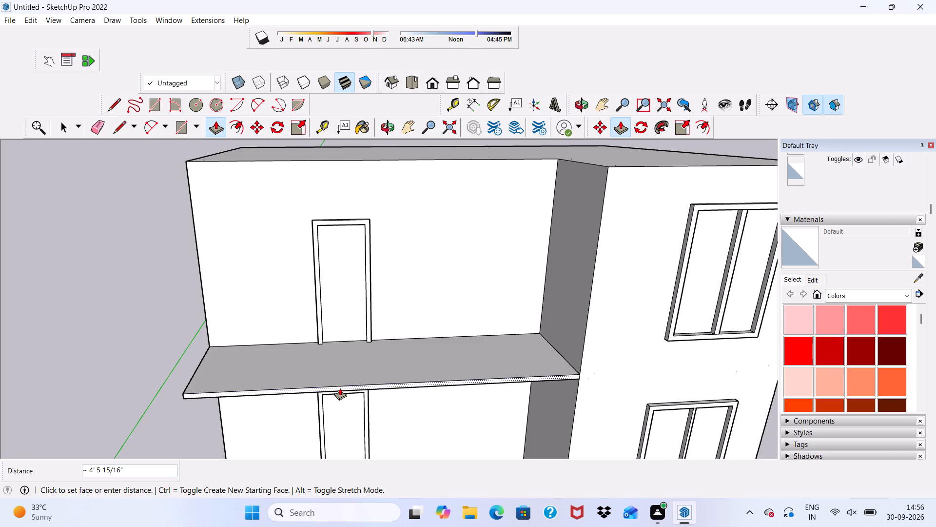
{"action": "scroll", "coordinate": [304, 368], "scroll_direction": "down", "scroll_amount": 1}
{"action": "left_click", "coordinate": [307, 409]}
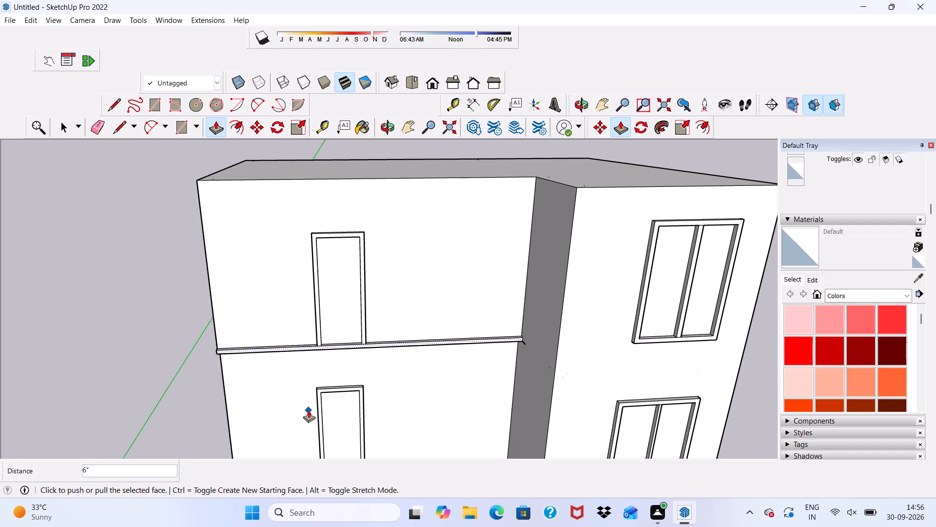
Push/Pull the ledge's front face outward about 7' to form a balcony slab in front of the upper door.
{"action": "scroll", "coordinate": [302, 392], "scroll_direction": "up", "scroll_amount": 2}
{"action": "scroll", "coordinate": [308, 338], "scroll_direction": "down", "scroll_amount": 5}
{"action": "scroll", "coordinate": [283, 335], "scroll_direction": "up", "scroll_amount": 3}
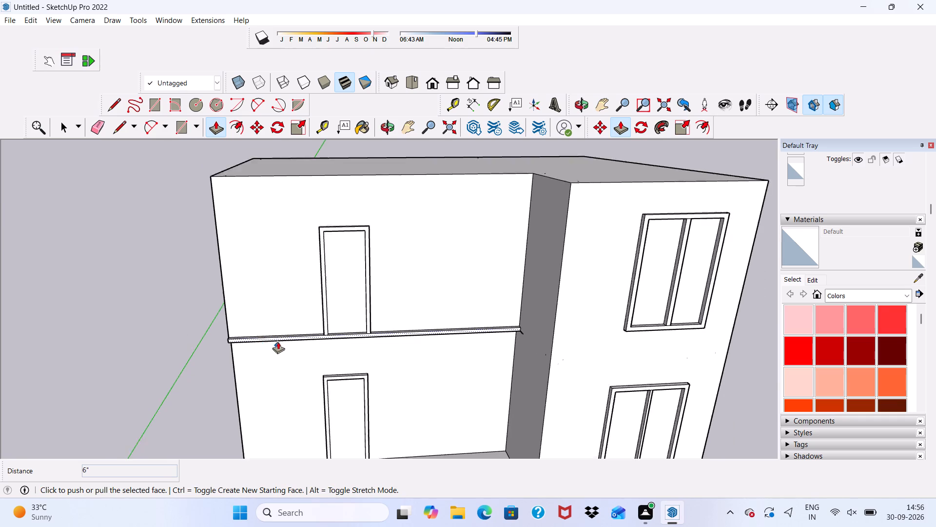
{"action": "scroll", "coordinate": [278, 342], "scroll_direction": "up", "scroll_amount": 11}
{"action": "left_click", "coordinate": [280, 341]}
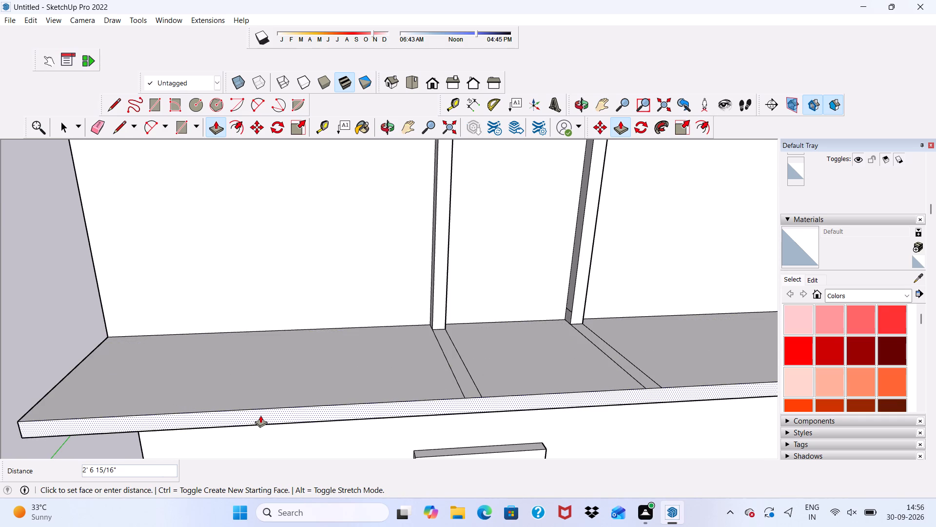
{"action": "scroll", "coordinate": [260, 415], "scroll_direction": "down", "scroll_amount": 13}
{"action": "scroll", "coordinate": [260, 425], "scroll_direction": "up", "scroll_amount": 1}
{"action": "scroll", "coordinate": [260, 425], "scroll_direction": "down", "scroll_amount": 13}
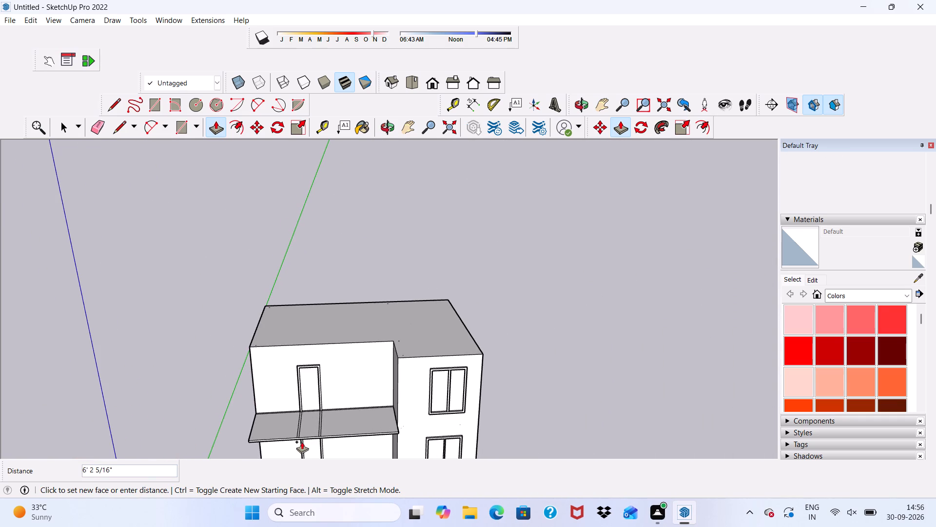
{"action": "scroll", "coordinate": [302, 442], "scroll_direction": "down", "scroll_amount": 1}
{"action": "left_click", "coordinate": [302, 445]}
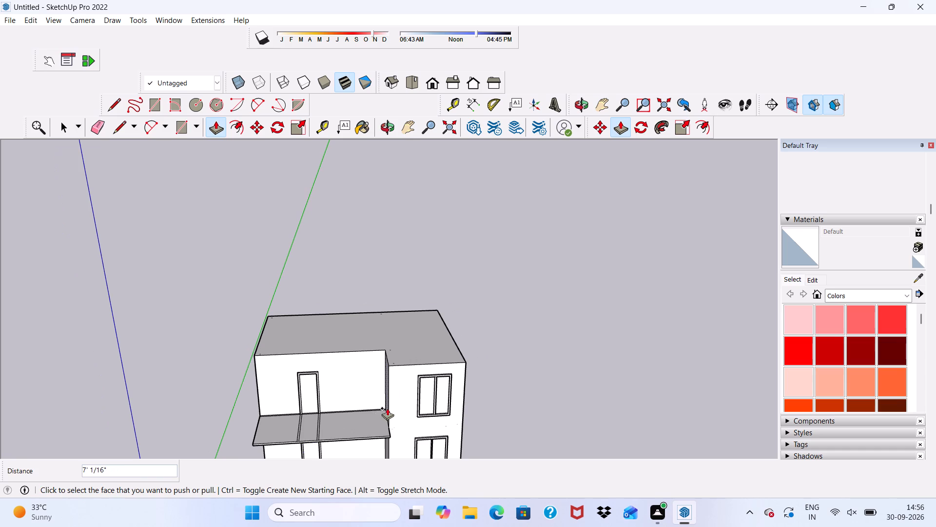
{"action": "key", "text": "space"}
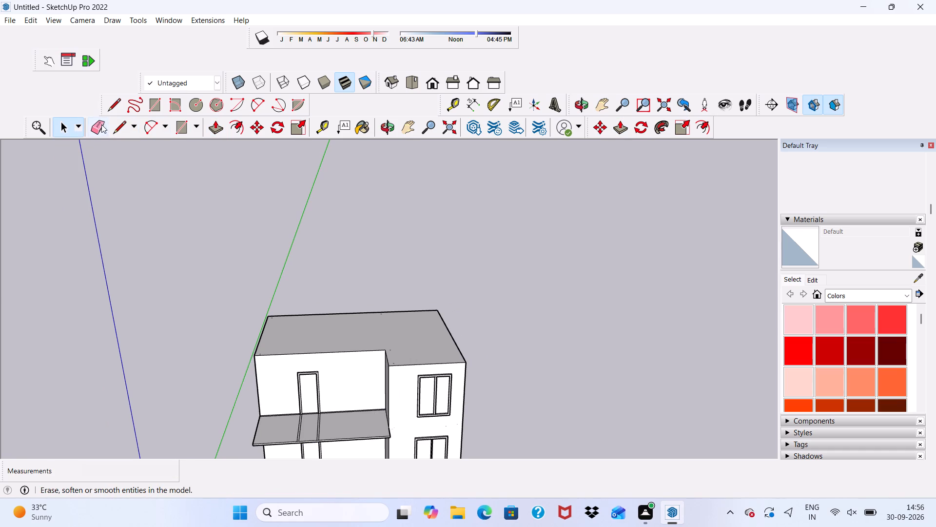
Erase the stray lines running across the balcony slab's top from both legs of the upper door frame.
{"action": "left_click", "coordinate": [101, 124]}
{"action": "scroll", "coordinate": [324, 243], "scroll_direction": "down", "scroll_amount": 5}
{"action": "scroll", "coordinate": [312, 403], "scroll_direction": "up", "scroll_amount": 12}
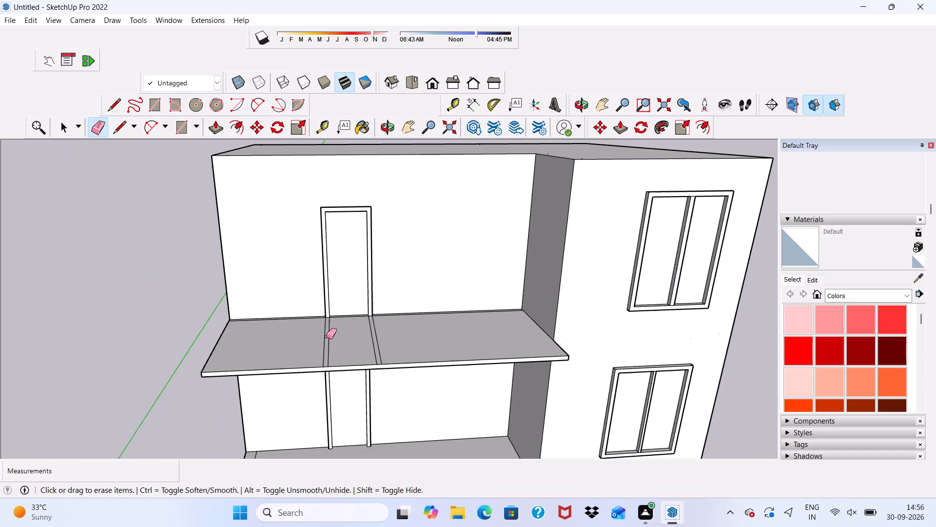
{"action": "left_click_drag", "start_coordinate": [324, 340], "coordinate": [330, 339]}
{"action": "scroll", "coordinate": [387, 330], "scroll_direction": "up", "scroll_amount": 4}
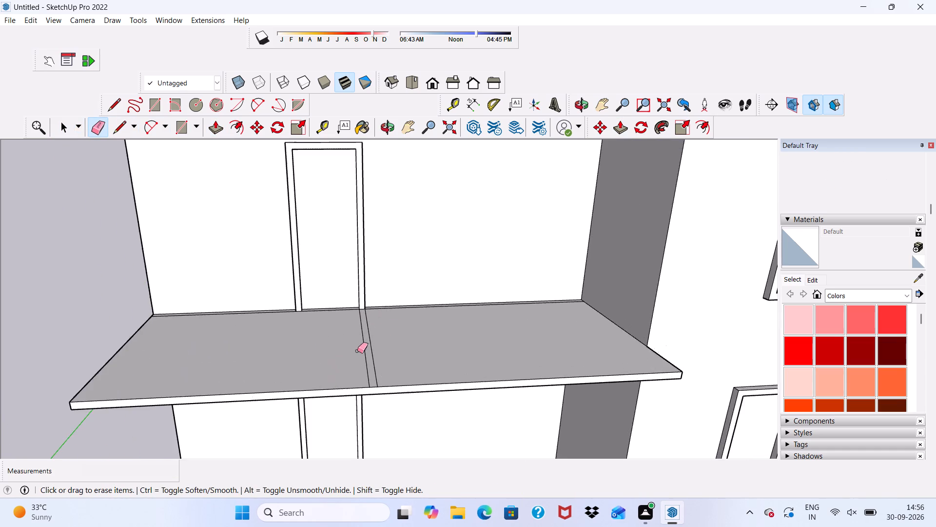
{"action": "scroll", "coordinate": [356, 351], "scroll_direction": "up", "scroll_amount": 4}
{"action": "left_click_drag", "start_coordinate": [367, 344], "coordinate": [380, 339]}
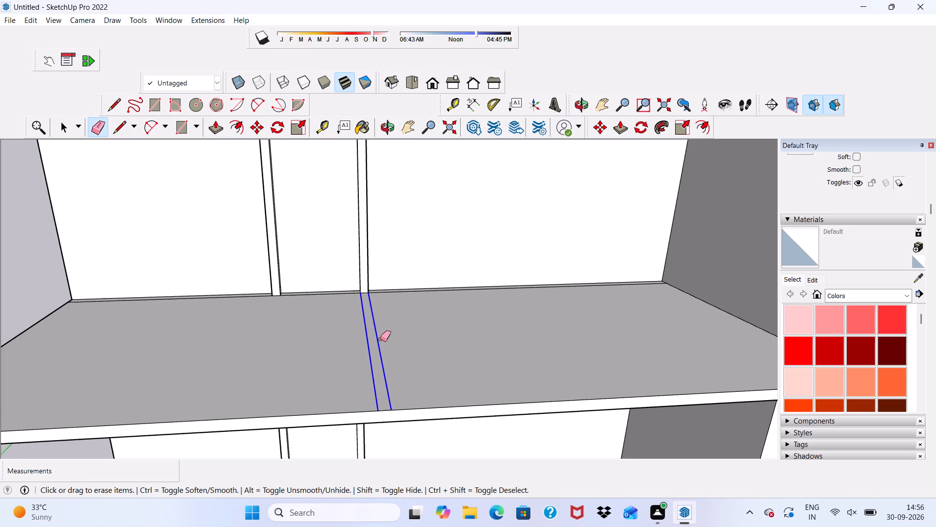
{"action": "left_click_drag", "start_coordinate": [380, 339], "coordinate": [382, 338]}
Examine the balcony slab and the building's front from several angles, including the slab's underside level and outer end.
{"action": "scroll", "coordinate": [539, 394], "scroll_direction": "down", "scroll_amount": 13}
{"action": "middle_click_drag", "start_coordinate": [438, 356], "coordinate": [444, 318]}
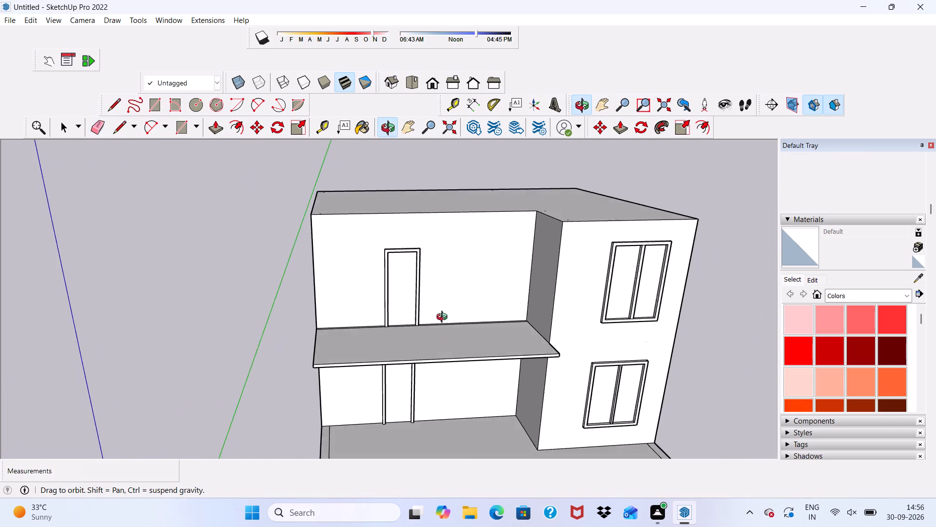
{"action": "middle_click_drag", "start_coordinate": [444, 318], "coordinate": [407, 278]}
{"action": "middle_click_drag", "start_coordinate": [406, 278], "coordinate": [401, 279]}
{"action": "middle_click_drag", "start_coordinate": [400, 280], "coordinate": [389, 286]}
{"action": "scroll", "coordinate": [389, 287], "scroll_direction": "up", "scroll_amount": 4}
{"action": "left_click", "coordinate": [389, 287]}
{"action": "scroll", "coordinate": [389, 288], "scroll_direction": "down", "scroll_amount": 4}
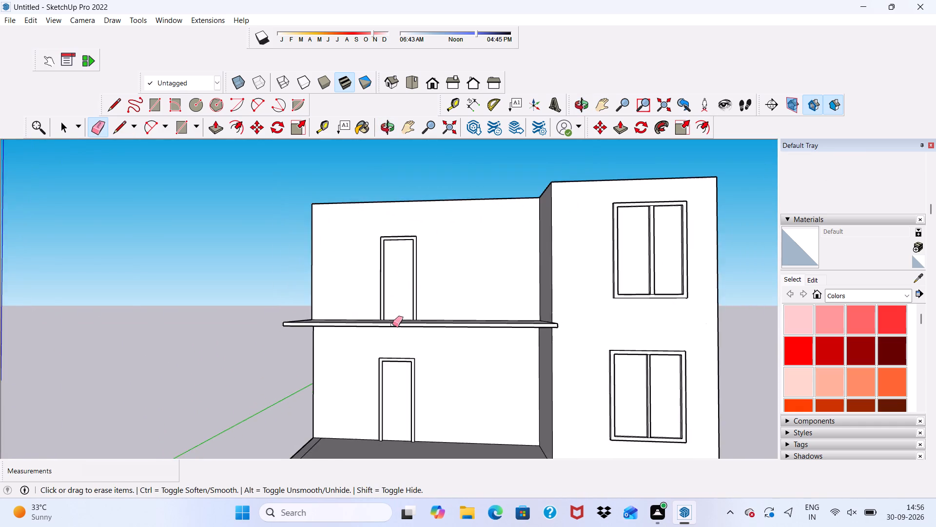
{"action": "scroll", "coordinate": [392, 324], "scroll_direction": "down", "scroll_amount": 4}
{"action": "middle_click_drag", "start_coordinate": [382, 344], "coordinate": [489, 351]}
{"action": "middle_click_drag", "start_coordinate": [486, 356], "coordinate": [482, 361]}
{"action": "scroll", "coordinate": [361, 324], "scroll_direction": "up", "scroll_amount": 5}
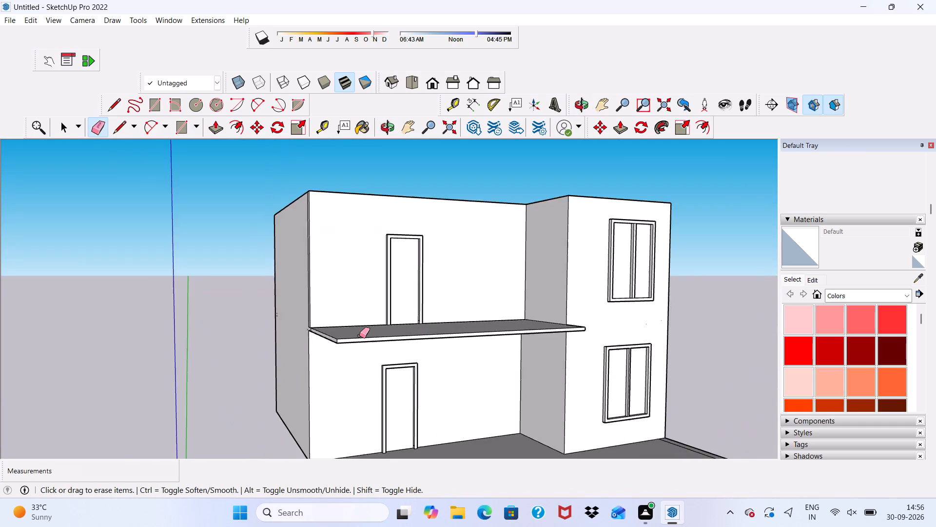
{"action": "scroll", "coordinate": [359, 336], "scroll_direction": "up", "scroll_amount": 7}
{"action": "scroll", "coordinate": [326, 333], "scroll_direction": "down", "scroll_amount": 6}
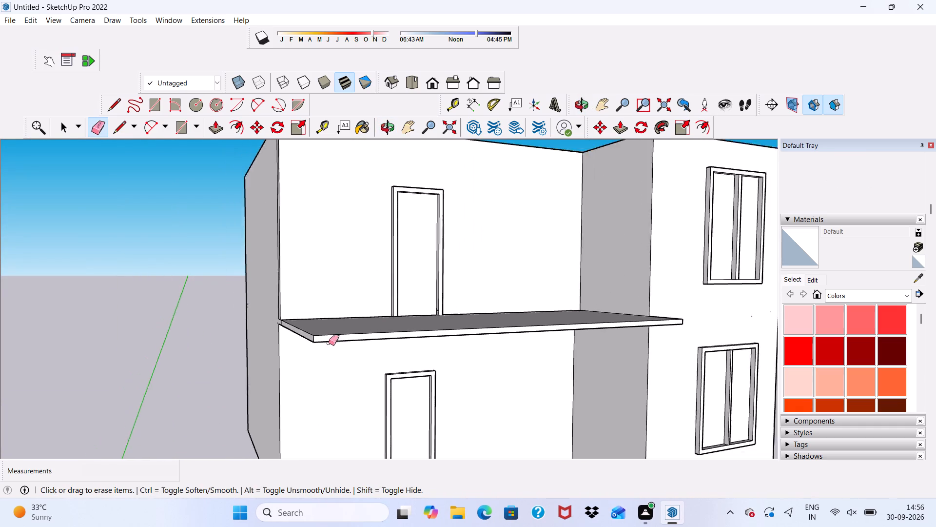
Examine the balcony slab and the building's front from above and at eye level.
{"action": "scroll", "coordinate": [329, 343], "scroll_direction": "down", "scroll_amount": 7}
{"action": "middle_click_drag", "start_coordinate": [323, 333], "coordinate": [301, 408]}
{"action": "middle_click_drag", "start_coordinate": [301, 415], "coordinate": [299, 429]}
{"action": "middle_click_drag", "start_coordinate": [295, 440], "coordinate": [286, 455]}
{"action": "middle_click_drag", "start_coordinate": [271, 472], "coordinate": [261, 478]}
{"action": "middle_click_drag", "start_coordinate": [254, 480], "coordinate": [247, 482]}
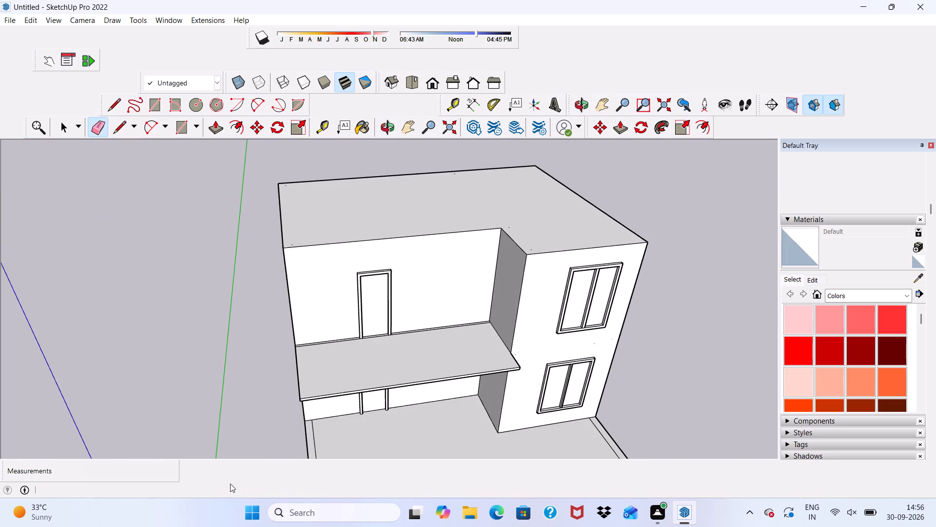
{"action": "scroll", "coordinate": [348, 413], "scroll_direction": "down", "scroll_amount": 5}
{"action": "middle_click_drag", "start_coordinate": [348, 413], "coordinate": [351, 333]}
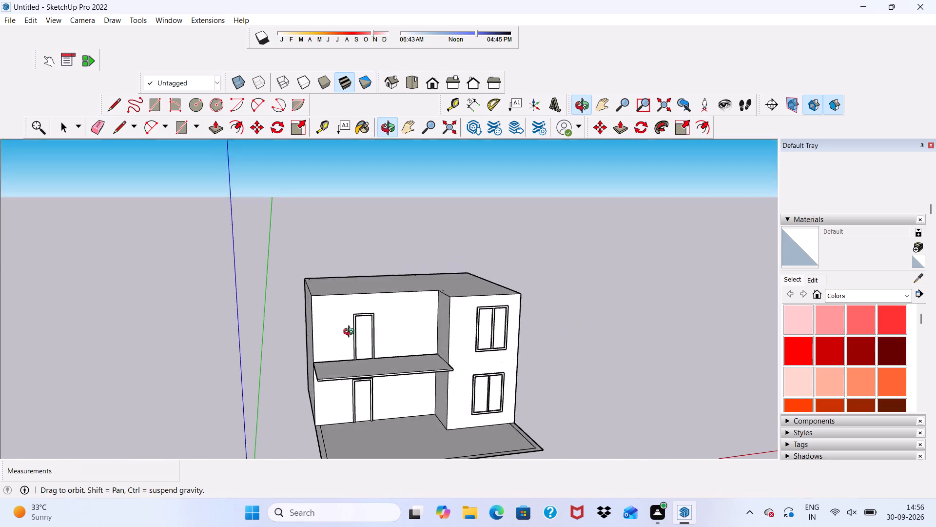
{"action": "middle_click_drag", "start_coordinate": [351, 333], "coordinate": [325, 312]}
{"action": "scroll", "coordinate": [317, 375], "scroll_direction": "up", "scroll_amount": 9}
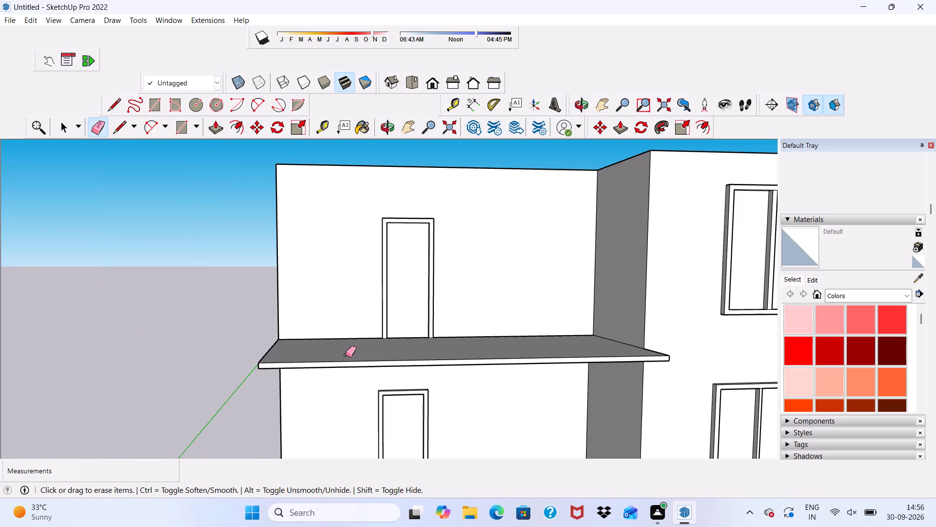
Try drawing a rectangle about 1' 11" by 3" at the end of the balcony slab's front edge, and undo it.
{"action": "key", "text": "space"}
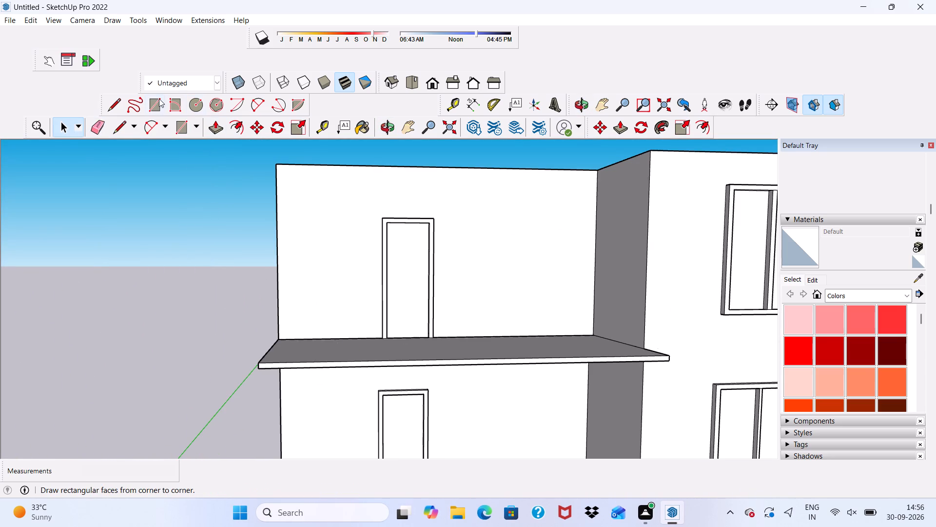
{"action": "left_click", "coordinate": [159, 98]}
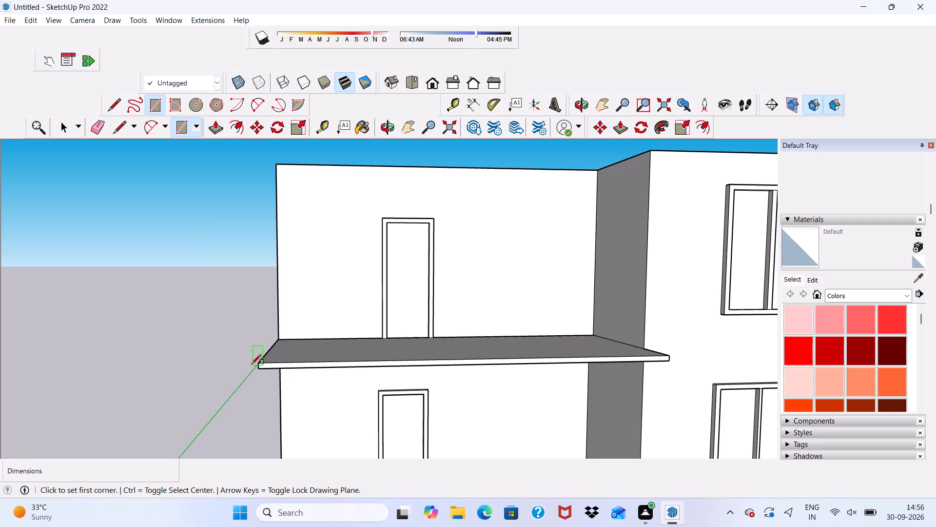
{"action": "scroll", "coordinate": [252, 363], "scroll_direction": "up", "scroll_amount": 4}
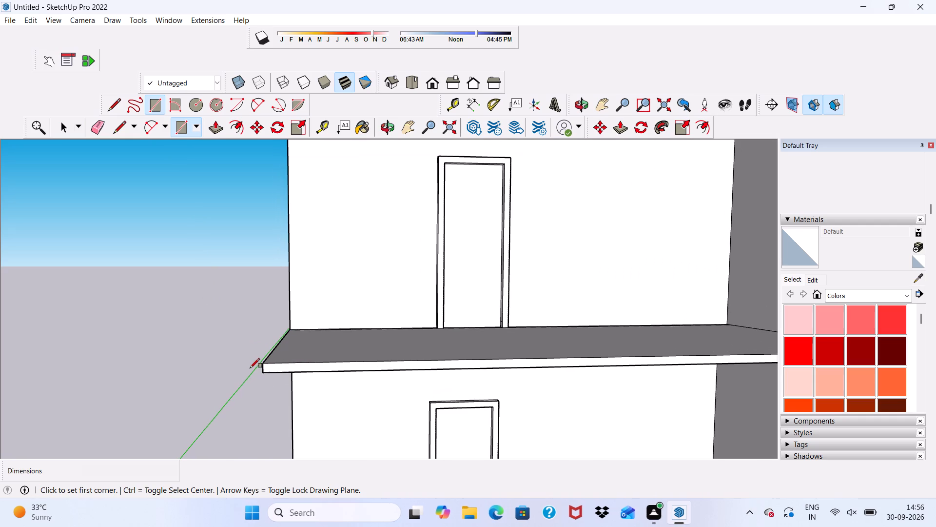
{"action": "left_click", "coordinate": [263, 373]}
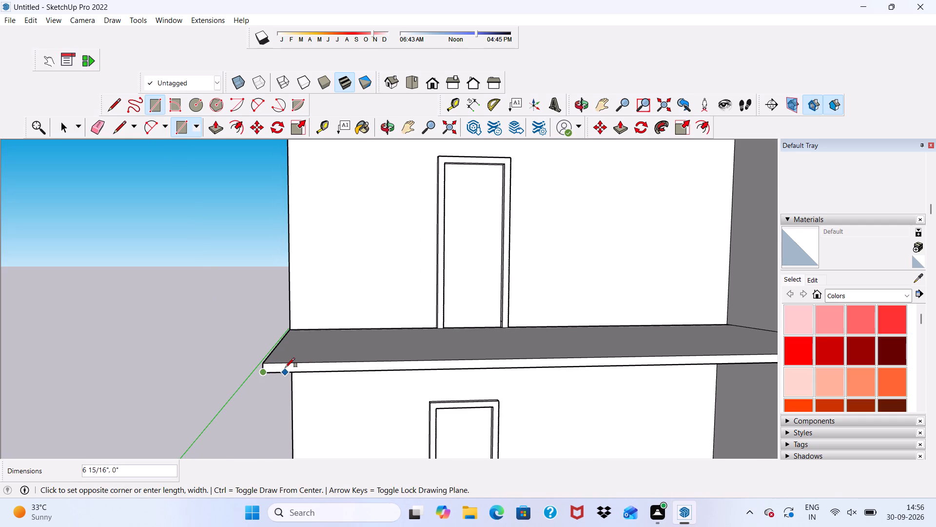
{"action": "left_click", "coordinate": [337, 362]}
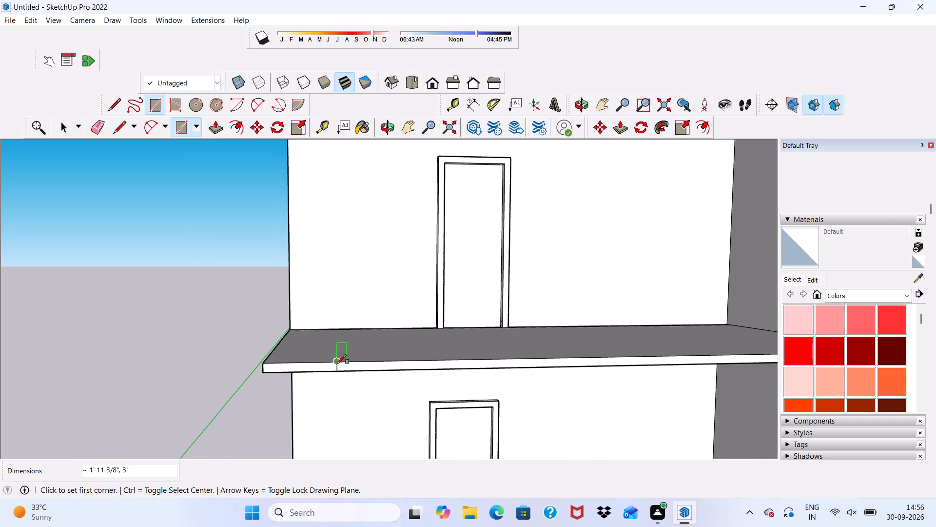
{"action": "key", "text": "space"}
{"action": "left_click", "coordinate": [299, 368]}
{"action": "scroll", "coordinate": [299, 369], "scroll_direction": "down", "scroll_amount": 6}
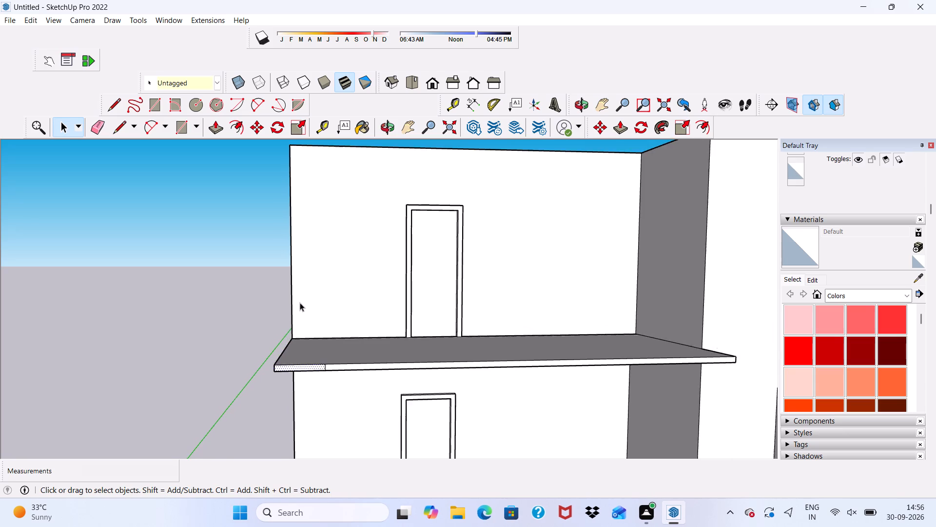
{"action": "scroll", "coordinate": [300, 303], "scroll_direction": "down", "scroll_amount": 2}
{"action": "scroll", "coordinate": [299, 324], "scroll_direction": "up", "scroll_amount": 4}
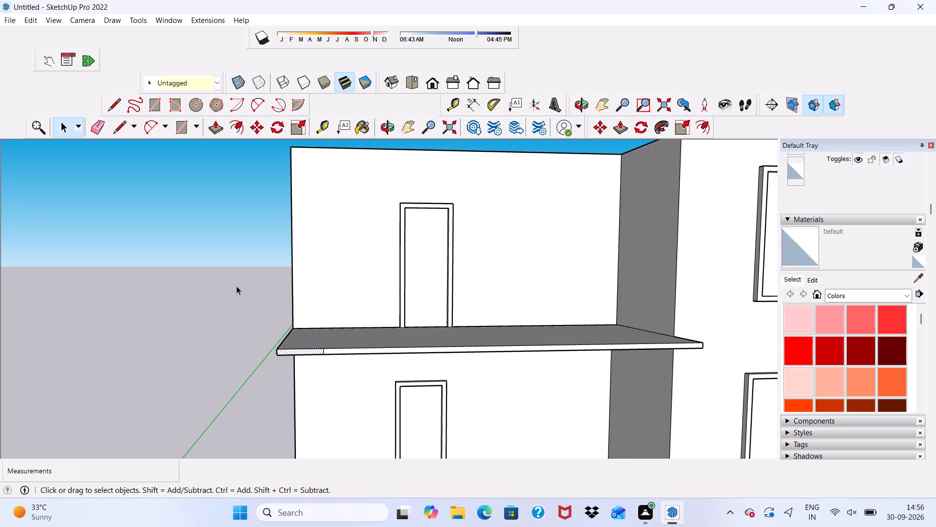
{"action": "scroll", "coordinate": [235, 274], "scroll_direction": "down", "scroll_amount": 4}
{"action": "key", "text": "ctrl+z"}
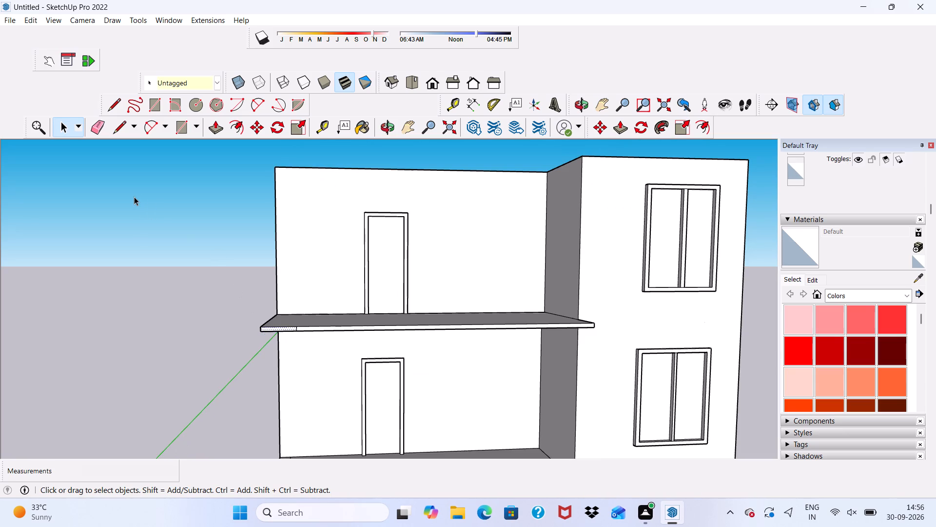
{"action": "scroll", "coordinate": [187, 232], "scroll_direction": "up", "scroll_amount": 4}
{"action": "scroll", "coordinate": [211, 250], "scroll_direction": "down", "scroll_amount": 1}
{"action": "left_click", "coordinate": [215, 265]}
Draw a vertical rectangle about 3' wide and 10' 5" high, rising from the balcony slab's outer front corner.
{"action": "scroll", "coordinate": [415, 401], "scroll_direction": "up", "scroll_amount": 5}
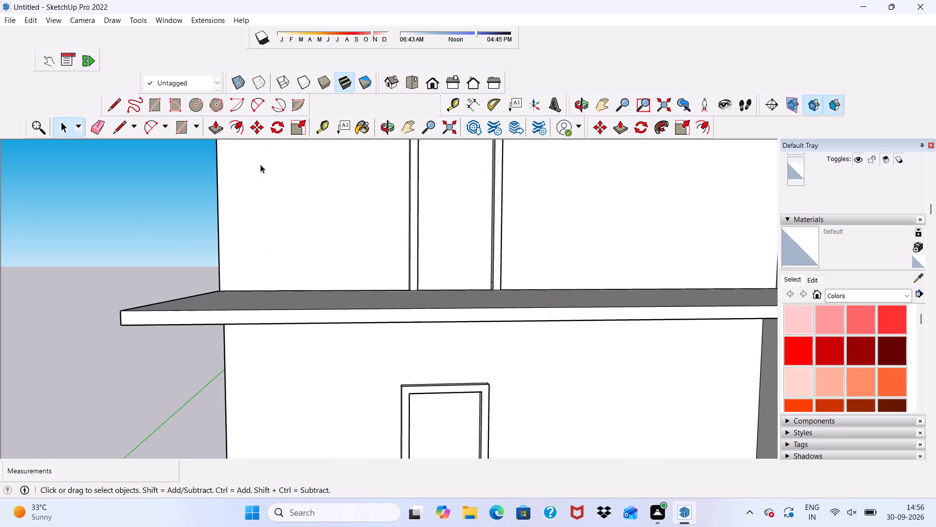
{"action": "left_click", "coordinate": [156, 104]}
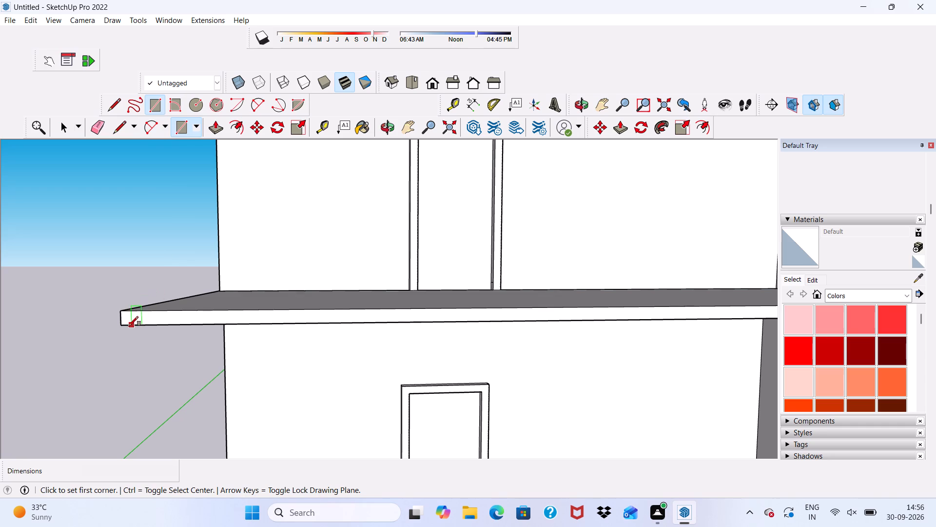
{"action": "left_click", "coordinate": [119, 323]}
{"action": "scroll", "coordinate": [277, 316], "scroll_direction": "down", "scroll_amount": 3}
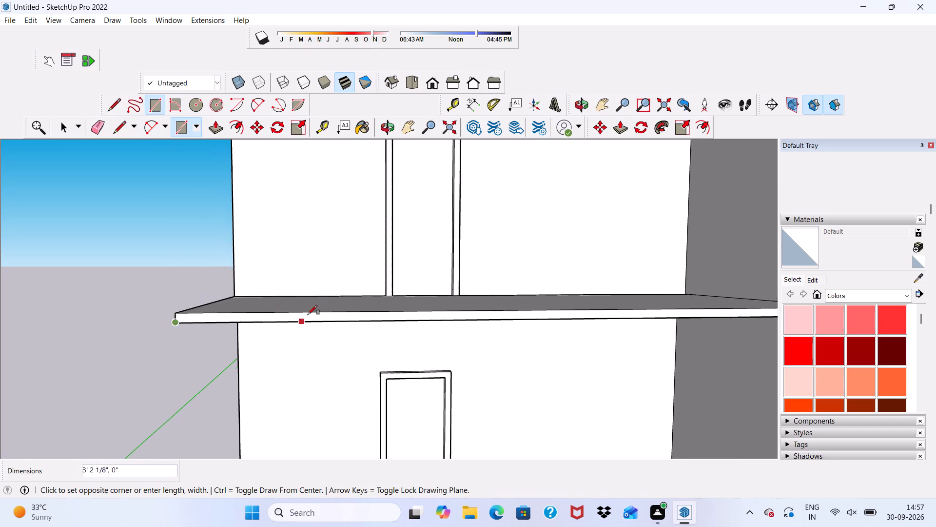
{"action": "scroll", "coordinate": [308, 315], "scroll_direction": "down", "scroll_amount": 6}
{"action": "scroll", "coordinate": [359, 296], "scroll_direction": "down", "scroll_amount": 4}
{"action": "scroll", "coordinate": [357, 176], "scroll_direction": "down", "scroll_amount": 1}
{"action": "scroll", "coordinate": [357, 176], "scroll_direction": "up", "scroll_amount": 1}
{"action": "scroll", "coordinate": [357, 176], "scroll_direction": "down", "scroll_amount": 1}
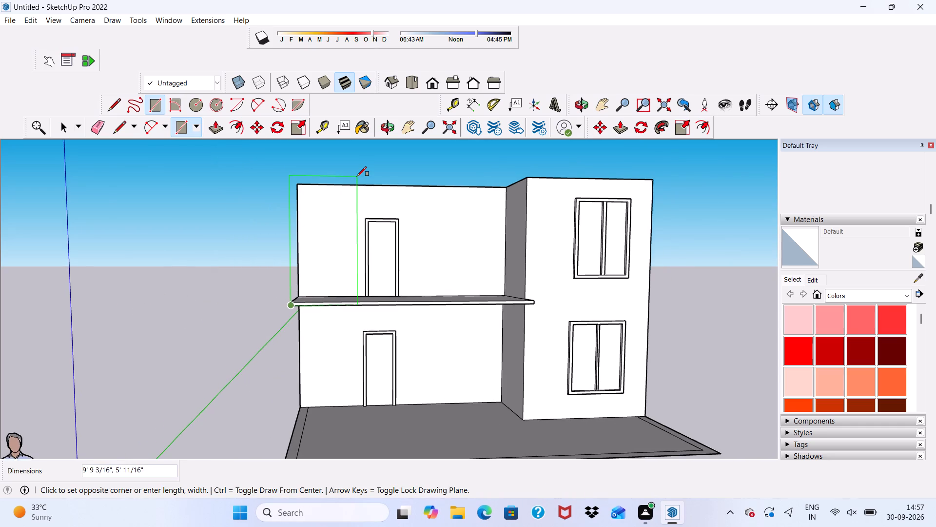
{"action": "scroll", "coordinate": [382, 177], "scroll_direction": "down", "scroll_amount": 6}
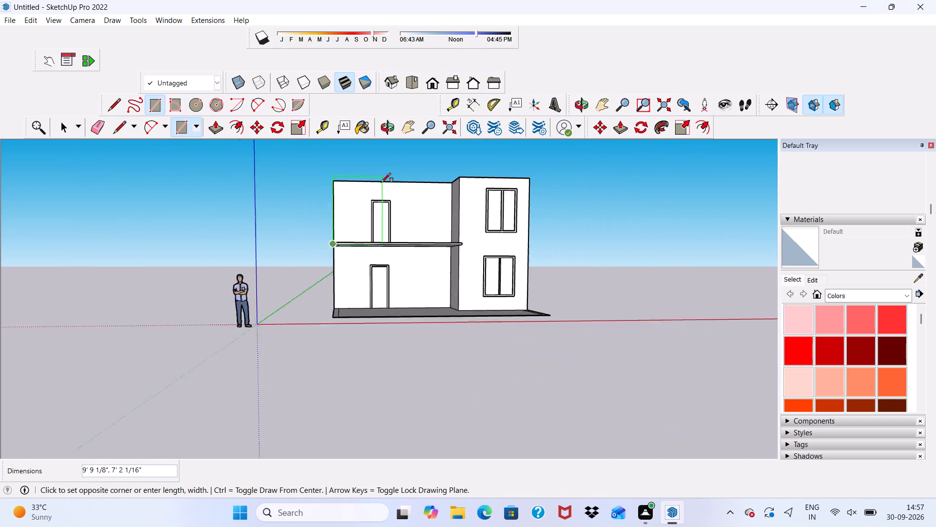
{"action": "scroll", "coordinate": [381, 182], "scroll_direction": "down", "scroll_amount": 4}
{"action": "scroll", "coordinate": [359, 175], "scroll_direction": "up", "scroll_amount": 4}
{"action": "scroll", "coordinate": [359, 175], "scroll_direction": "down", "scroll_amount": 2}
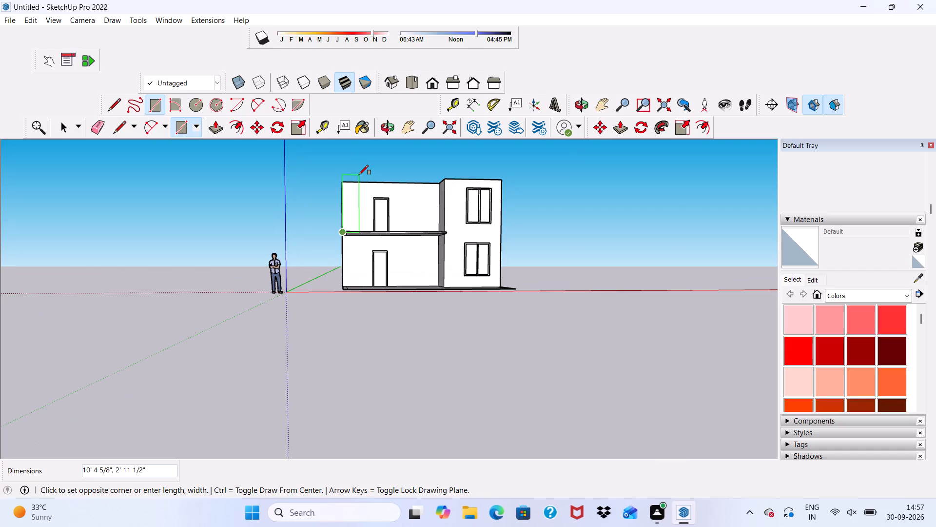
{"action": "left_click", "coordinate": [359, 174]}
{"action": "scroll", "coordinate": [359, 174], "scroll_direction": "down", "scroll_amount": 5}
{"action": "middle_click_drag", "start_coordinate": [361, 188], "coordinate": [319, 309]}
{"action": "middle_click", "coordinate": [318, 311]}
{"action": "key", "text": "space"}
Examine the vertical panel's position on the balcony slab from above and in the front view.
{"action": "scroll", "coordinate": [323, 272], "scroll_direction": "up", "scroll_amount": 4}
{"action": "scroll", "coordinate": [344, 222], "scroll_direction": "up", "scroll_amount": 2}
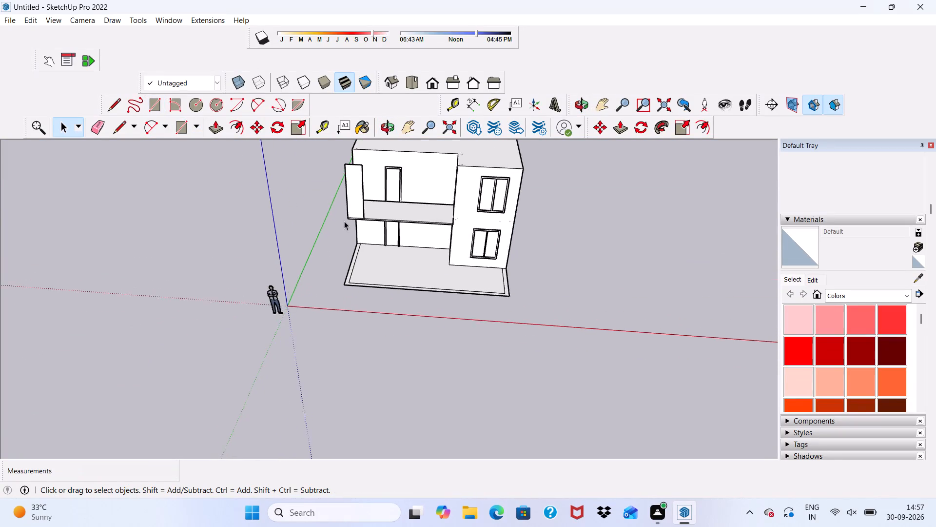
{"action": "scroll", "coordinate": [344, 221], "scroll_direction": "up", "scroll_amount": 5}
{"action": "scroll", "coordinate": [358, 215], "scroll_direction": "down", "scroll_amount": 3}
{"action": "middle_click_drag", "start_coordinate": [359, 214], "coordinate": [33, 308]}
{"action": "middle_click_drag", "start_coordinate": [221, 284], "coordinate": [453, 309]}
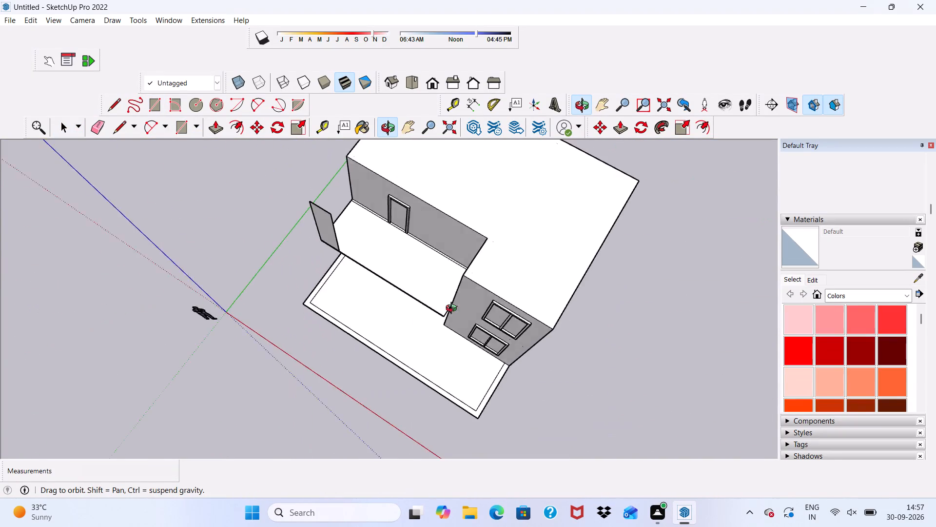
{"action": "middle_click_drag", "start_coordinate": [453, 309], "coordinate": [483, 291]}
{"action": "scroll", "coordinate": [398, 267], "scroll_direction": "up", "scroll_amount": 1}
{"action": "left_click", "coordinate": [437, 84]}
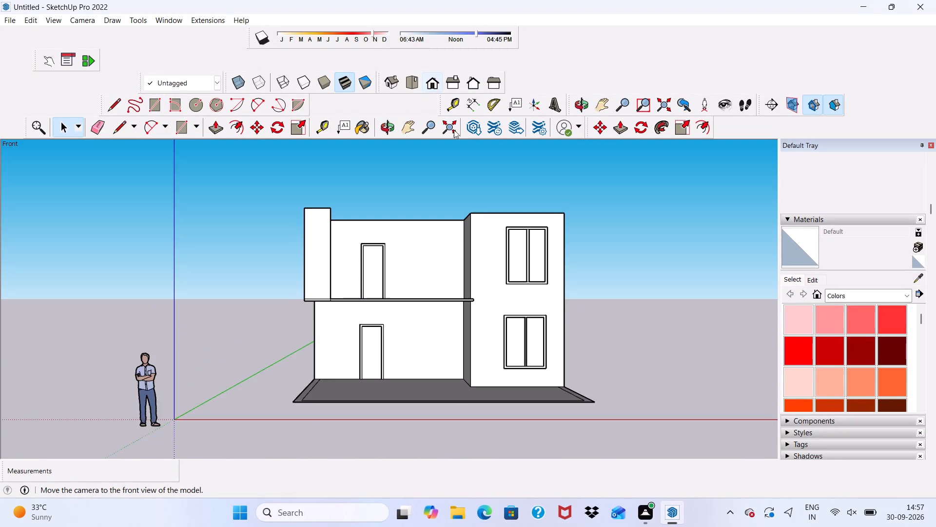
{"action": "scroll", "coordinate": [464, 201], "scroll_direction": "down", "scroll_amount": 4}
{"action": "scroll", "coordinate": [449, 278], "scroll_direction": "down", "scroll_amount": 2}
{"action": "middle_click_drag", "start_coordinate": [415, 282], "coordinate": [402, 351]}
{"action": "scroll", "coordinate": [415, 281], "scroll_direction": "down", "scroll_amount": 1}
{"action": "scroll", "coordinate": [359, 291], "scroll_direction": "up", "scroll_amount": 8}
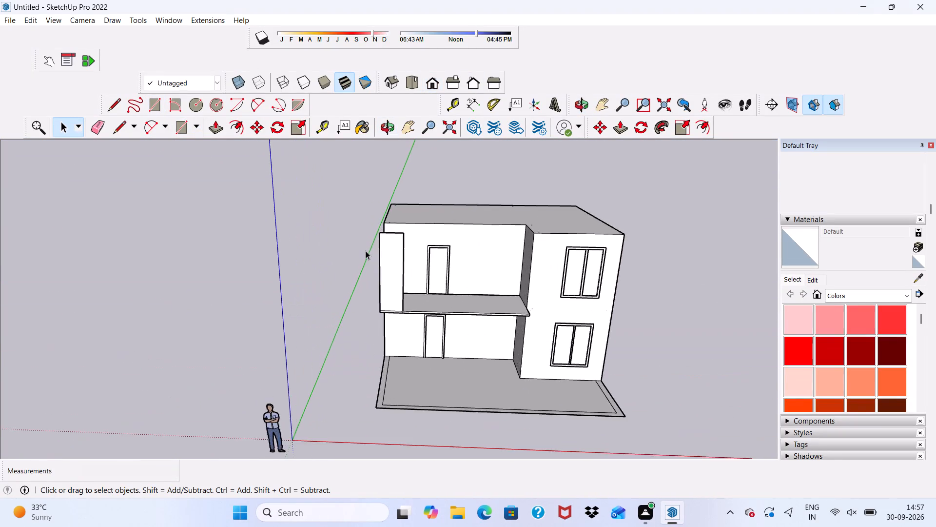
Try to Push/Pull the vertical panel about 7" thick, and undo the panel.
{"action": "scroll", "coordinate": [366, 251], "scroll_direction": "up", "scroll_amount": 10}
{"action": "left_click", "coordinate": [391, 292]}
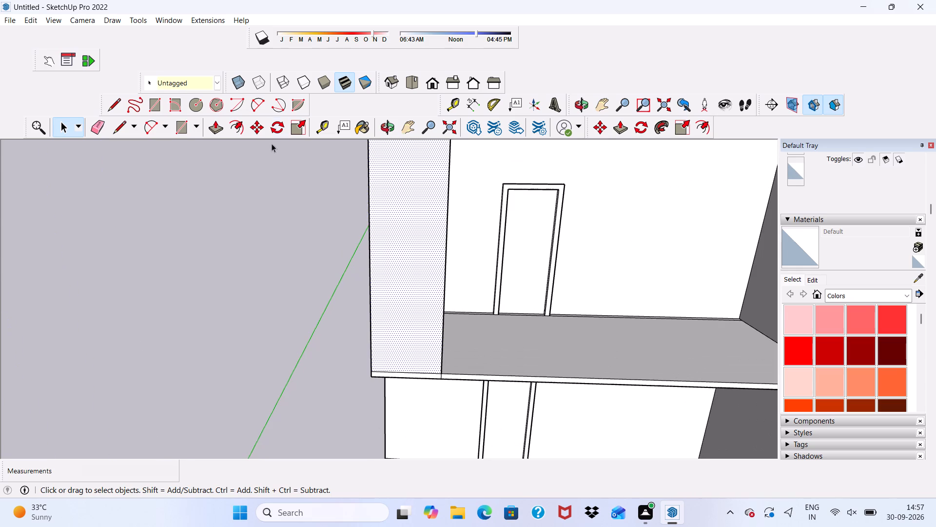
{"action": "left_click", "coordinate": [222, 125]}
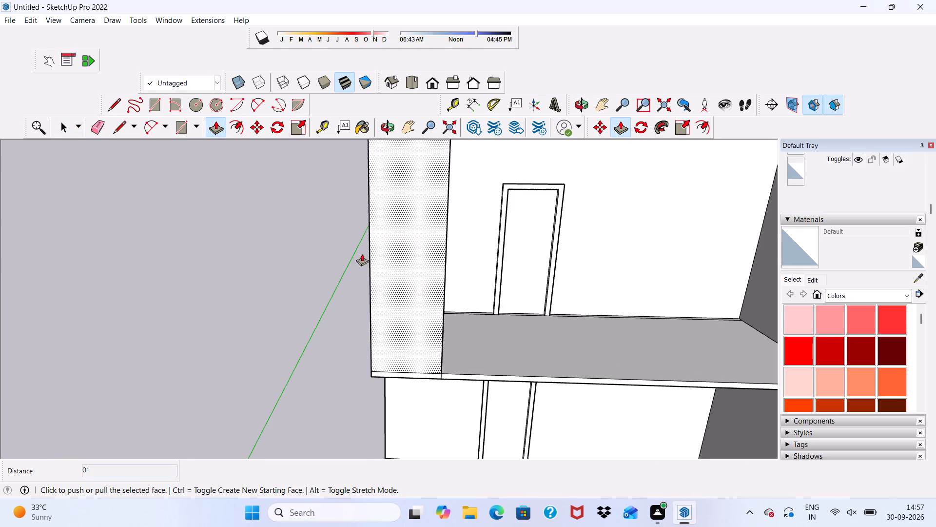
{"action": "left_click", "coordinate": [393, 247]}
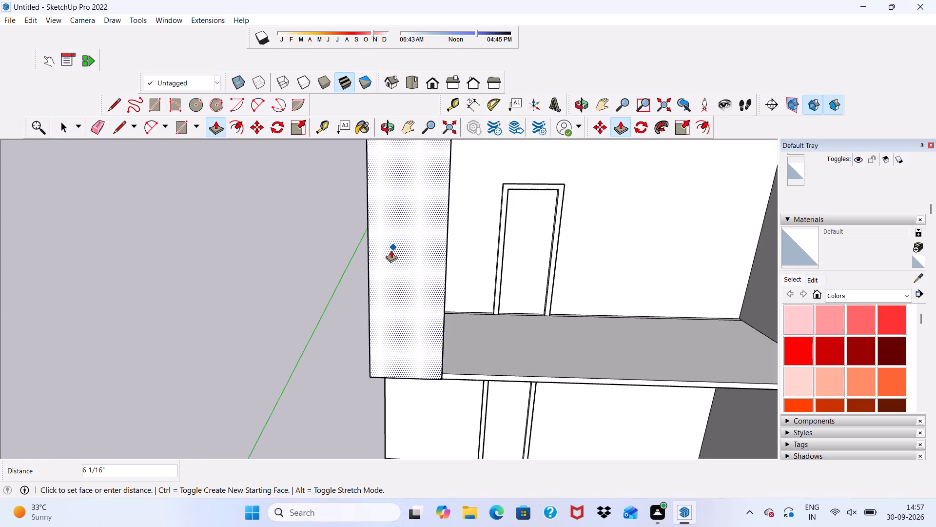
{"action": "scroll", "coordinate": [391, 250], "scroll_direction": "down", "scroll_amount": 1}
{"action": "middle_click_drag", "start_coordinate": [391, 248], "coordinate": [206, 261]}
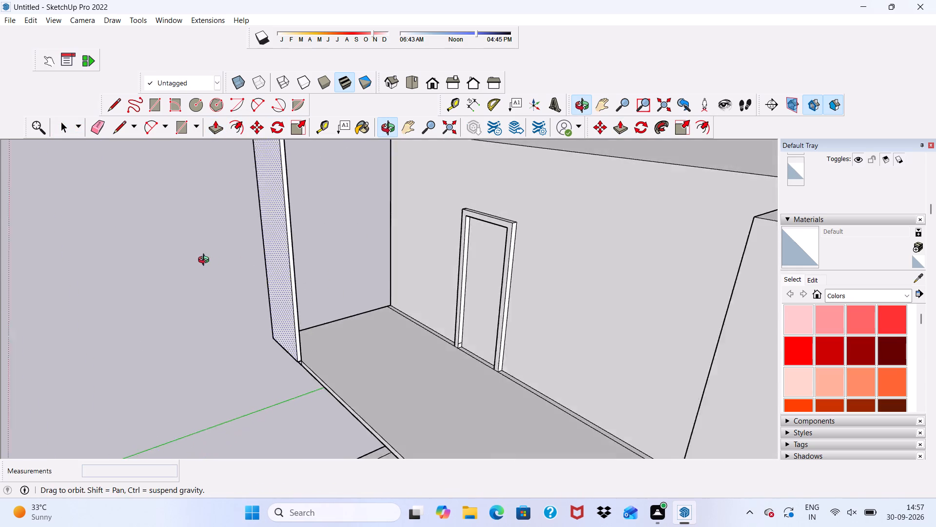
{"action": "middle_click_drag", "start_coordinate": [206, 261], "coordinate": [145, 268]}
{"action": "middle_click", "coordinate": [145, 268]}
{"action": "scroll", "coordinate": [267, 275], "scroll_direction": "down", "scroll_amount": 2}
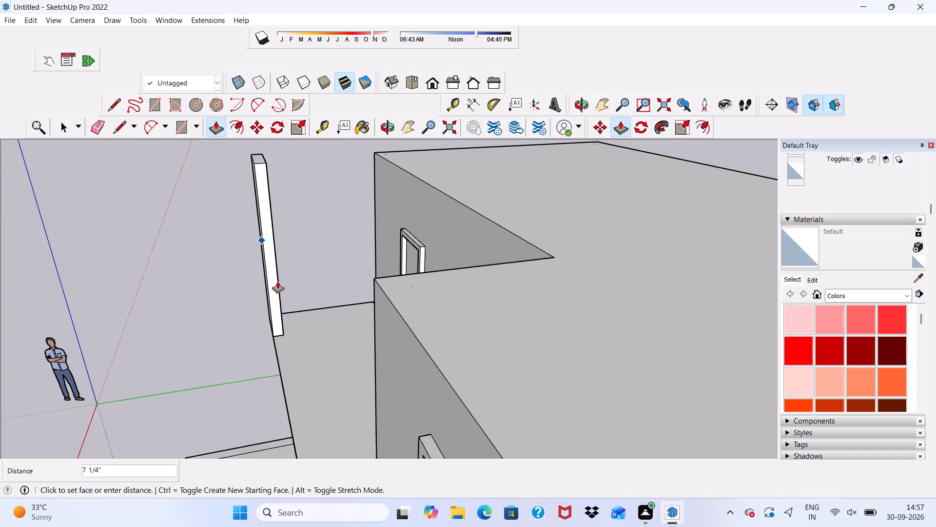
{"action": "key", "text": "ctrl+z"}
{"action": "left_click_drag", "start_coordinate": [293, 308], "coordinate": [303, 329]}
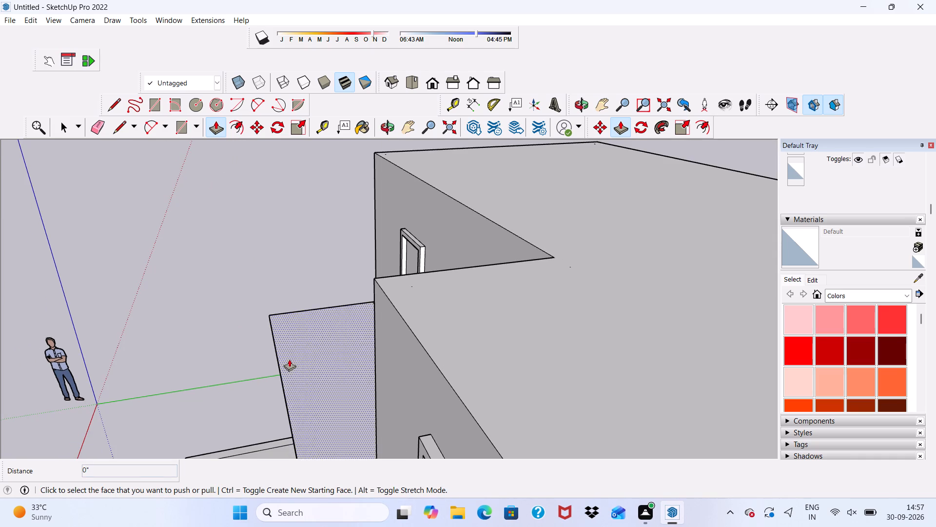
Push/Pull the balcony slab's front face back toward the building by about 1'.
{"action": "middle_click_drag", "start_coordinate": [289, 359], "coordinate": [497, 312]}
{"action": "scroll", "coordinate": [399, 393], "scroll_direction": "up", "scroll_amount": 9}
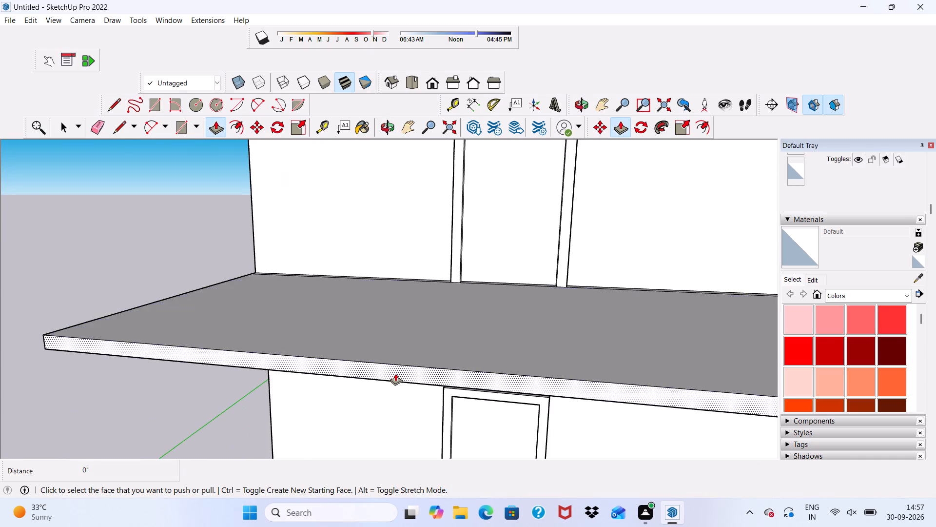
{"action": "scroll", "coordinate": [395, 373], "scroll_direction": "down", "scroll_amount": 15}
{"action": "middle_click_drag", "start_coordinate": [503, 378], "coordinate": [496, 382]}
{"action": "scroll", "coordinate": [494, 372], "scroll_direction": "up", "scroll_amount": 7}
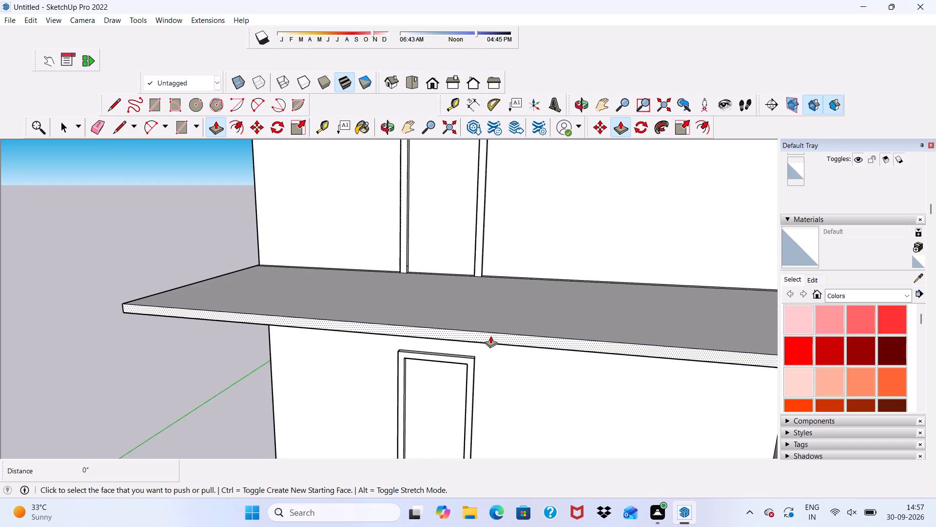
{"action": "left_click_drag", "start_coordinate": [490, 336], "coordinate": [514, 328]}
{"action": "scroll", "coordinate": [512, 327], "scroll_direction": "down", "scroll_amount": 11}
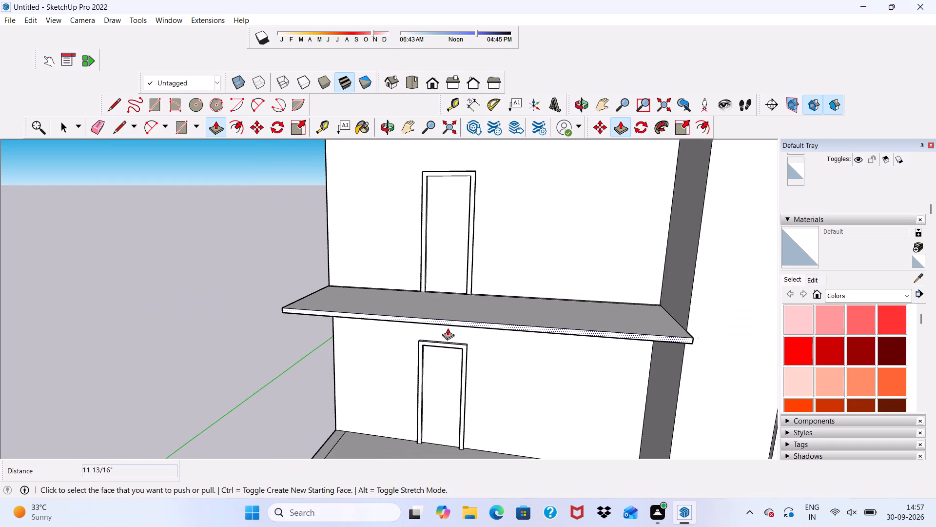
Push/Pull the balcony slab's front face inward about another 1', roughly in line with the projecting block's front.
{"action": "scroll", "coordinate": [601, 354], "scroll_direction": "up", "scroll_amount": 2}
{"action": "left_click", "coordinate": [609, 325]}
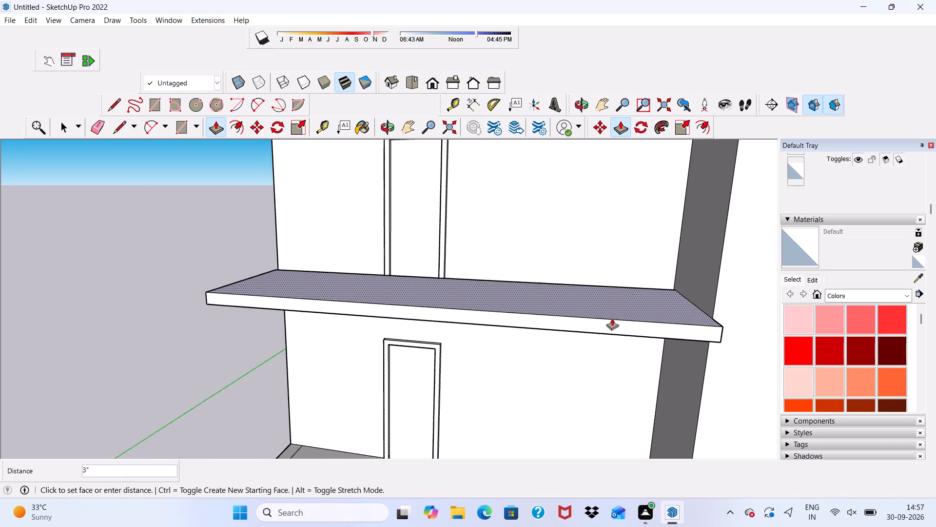
{"action": "scroll", "coordinate": [609, 330], "scroll_direction": "up", "scroll_amount": 4}
{"action": "left_click_drag", "start_coordinate": [611, 330], "coordinate": [600, 321]}
{"action": "scroll", "coordinate": [600, 322], "scroll_direction": "up", "scroll_amount": 4}
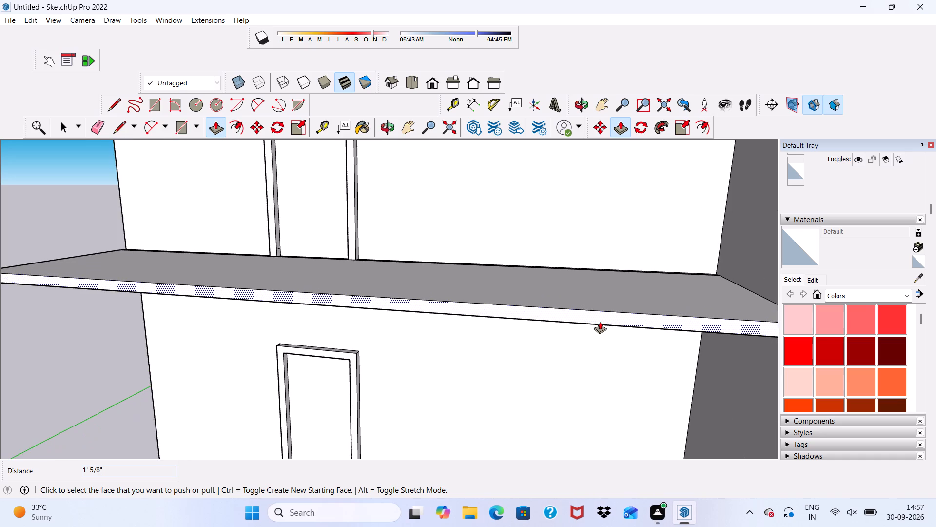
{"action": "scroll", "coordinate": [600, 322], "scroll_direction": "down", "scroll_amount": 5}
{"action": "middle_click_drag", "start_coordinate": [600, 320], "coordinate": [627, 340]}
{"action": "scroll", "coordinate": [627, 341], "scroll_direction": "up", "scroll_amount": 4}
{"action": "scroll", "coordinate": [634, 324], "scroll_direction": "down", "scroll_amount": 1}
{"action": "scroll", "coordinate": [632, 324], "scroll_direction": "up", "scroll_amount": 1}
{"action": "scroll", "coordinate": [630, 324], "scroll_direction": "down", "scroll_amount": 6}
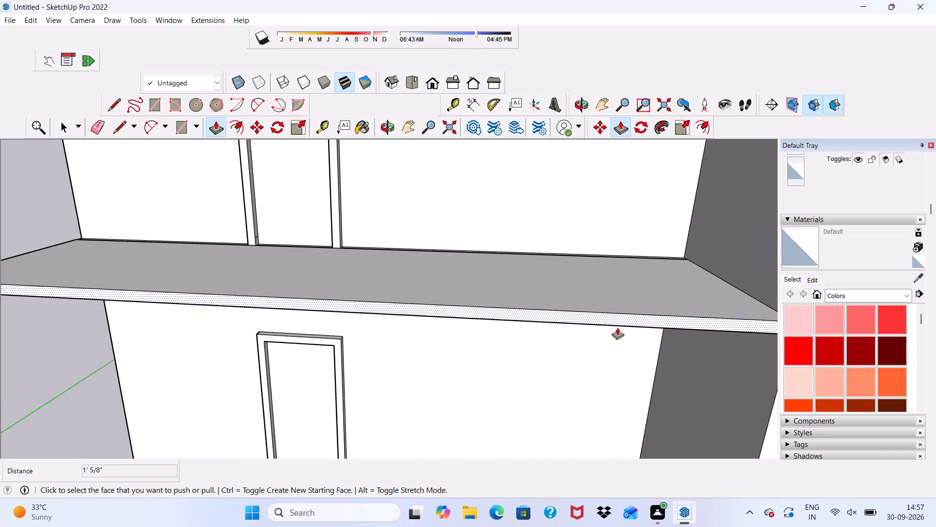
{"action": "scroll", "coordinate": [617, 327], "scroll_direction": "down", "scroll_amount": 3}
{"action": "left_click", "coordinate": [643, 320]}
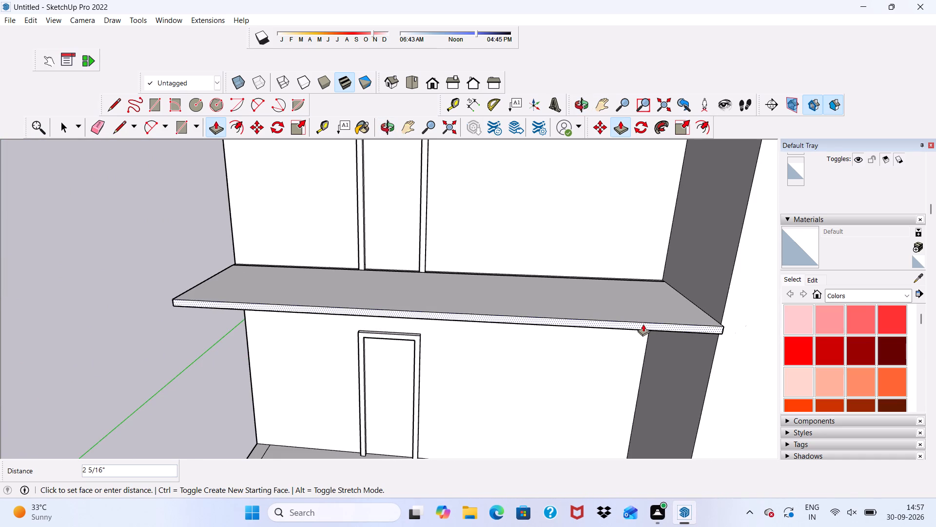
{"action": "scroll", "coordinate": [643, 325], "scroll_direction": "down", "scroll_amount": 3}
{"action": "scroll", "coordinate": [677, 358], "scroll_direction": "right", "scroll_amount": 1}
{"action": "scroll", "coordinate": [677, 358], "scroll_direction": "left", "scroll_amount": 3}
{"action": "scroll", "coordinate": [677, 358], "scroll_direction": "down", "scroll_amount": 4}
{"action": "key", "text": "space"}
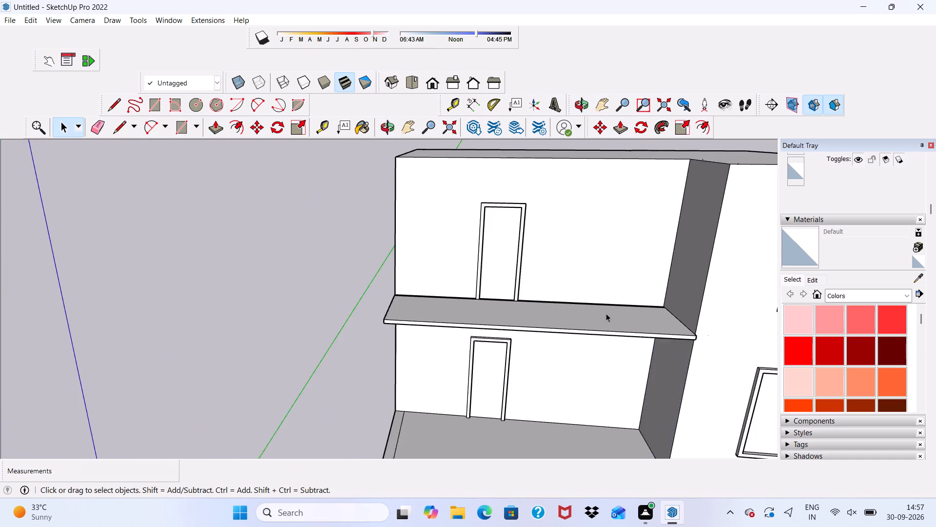
Examine the balcony slab from several sides to check its alignment with the projecting block.
{"action": "scroll", "coordinate": [606, 313], "scroll_direction": "down", "scroll_amount": 6}
{"action": "middle_click_drag", "start_coordinate": [604, 315], "coordinate": [543, 254]}
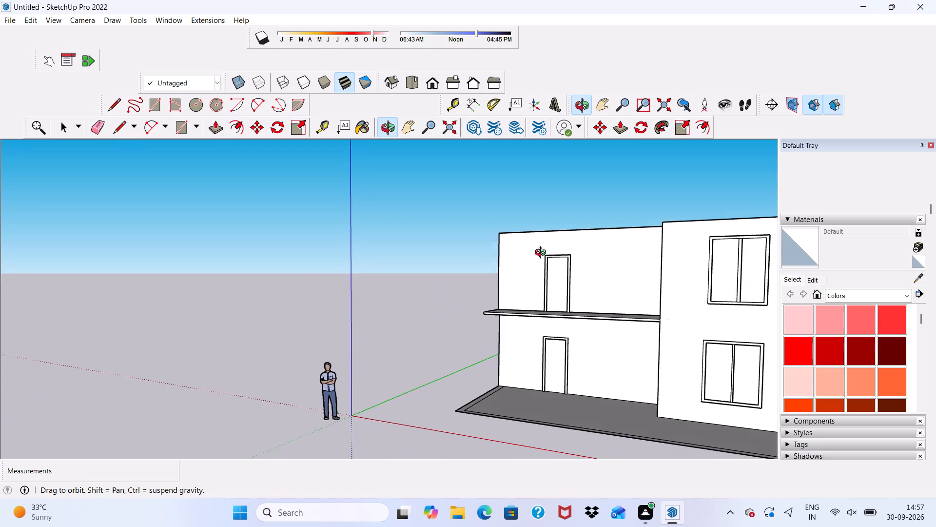
{"action": "middle_click_drag", "start_coordinate": [543, 254], "coordinate": [751, 297]}
{"action": "scroll", "coordinate": [545, 278], "scroll_direction": "up", "scroll_amount": 5}
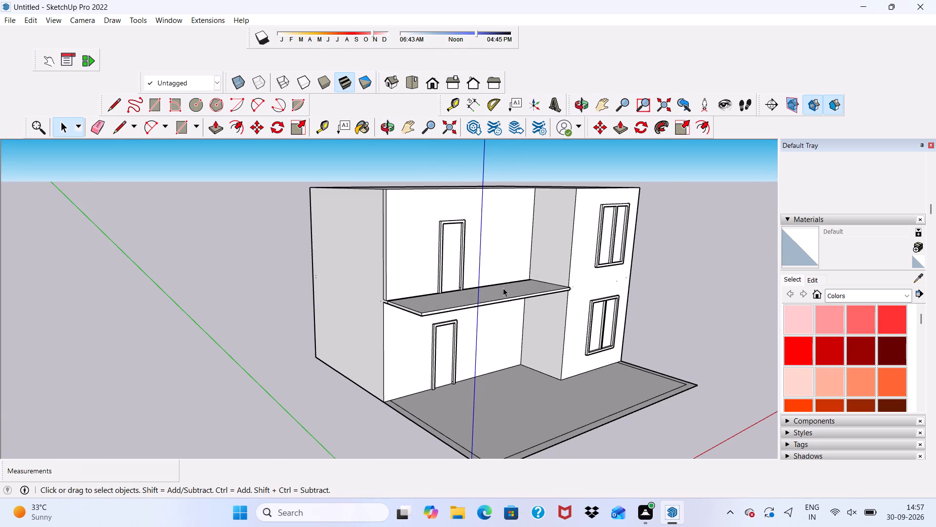
{"action": "scroll", "coordinate": [447, 299], "scroll_direction": "up", "scroll_amount": 4}
{"action": "scroll", "coordinate": [447, 299], "scroll_direction": "down", "scroll_amount": 2}
{"action": "middle_click_drag", "start_coordinate": [447, 298], "coordinate": [561, 313]}
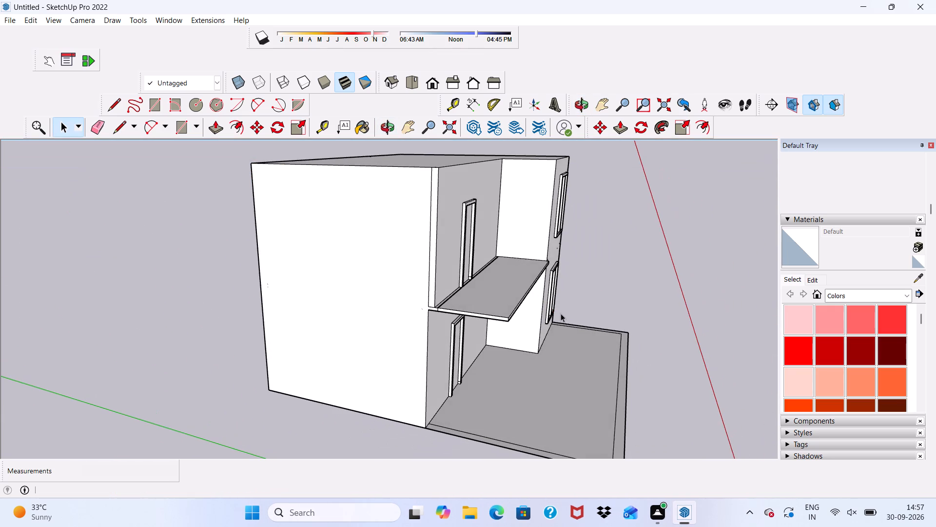
{"action": "middle_click_drag", "start_coordinate": [561, 313], "coordinate": [385, 282]}
{"action": "scroll", "coordinate": [385, 282], "scroll_direction": "up", "scroll_amount": 3}
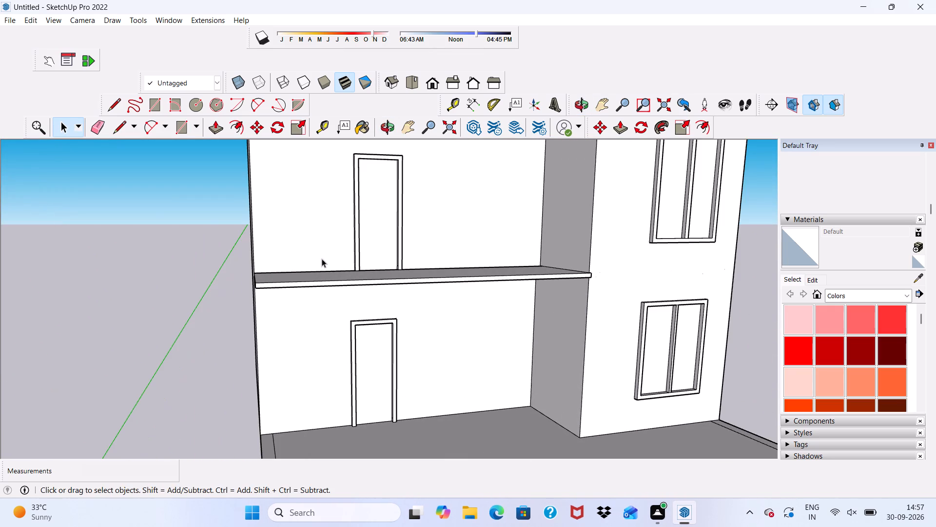
Draw a vertical rectangle about 2' 9" wide and 11' 5" high from the balcony slab's outer front corner to above the roofline.
{"action": "left_click", "coordinate": [150, 105]}
{"action": "scroll", "coordinate": [274, 268], "scroll_direction": "down", "scroll_amount": 5}
{"action": "scroll", "coordinate": [276, 330], "scroll_direction": "down", "scroll_amount": 4}
{"action": "scroll", "coordinate": [270, 282], "scroll_direction": "up", "scroll_amount": 4}
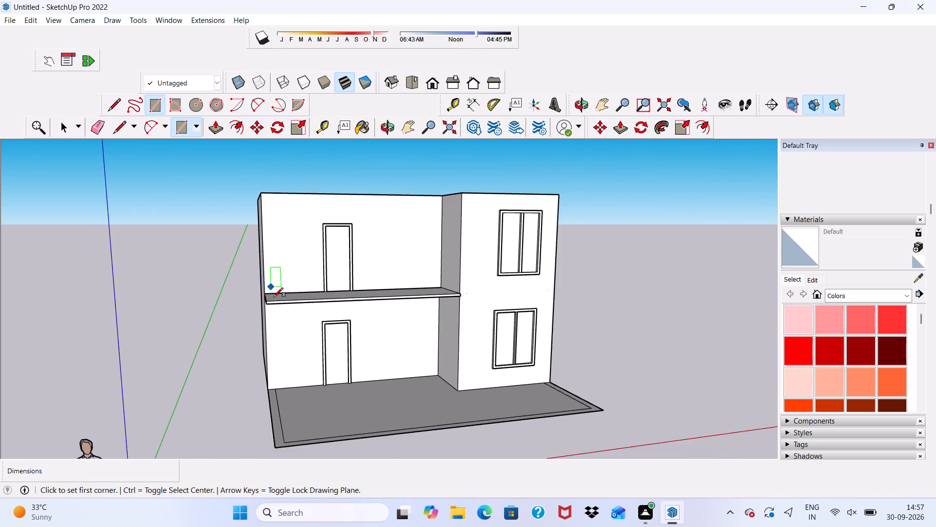
{"action": "scroll", "coordinate": [273, 297], "scroll_direction": "up", "scroll_amount": 4}
{"action": "left_click", "coordinate": [264, 306]}
{"action": "scroll", "coordinate": [264, 306], "scroll_direction": "down", "scroll_amount": 5}
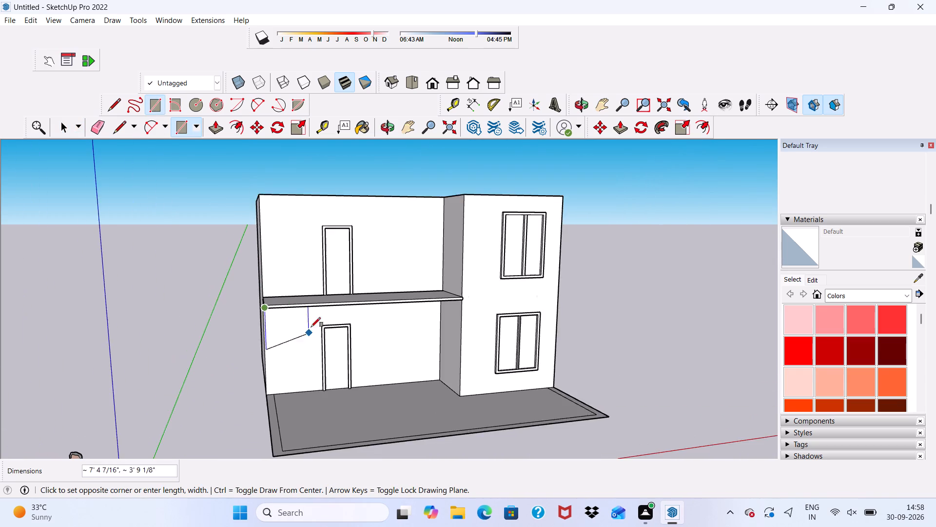
{"action": "scroll", "coordinate": [313, 301], "scroll_direction": "down", "scroll_amount": 4}
{"action": "scroll", "coordinate": [308, 224], "scroll_direction": "up", "scroll_amount": 1}
{"action": "scroll", "coordinate": [308, 224], "scroll_direction": "down", "scroll_amount": 10}
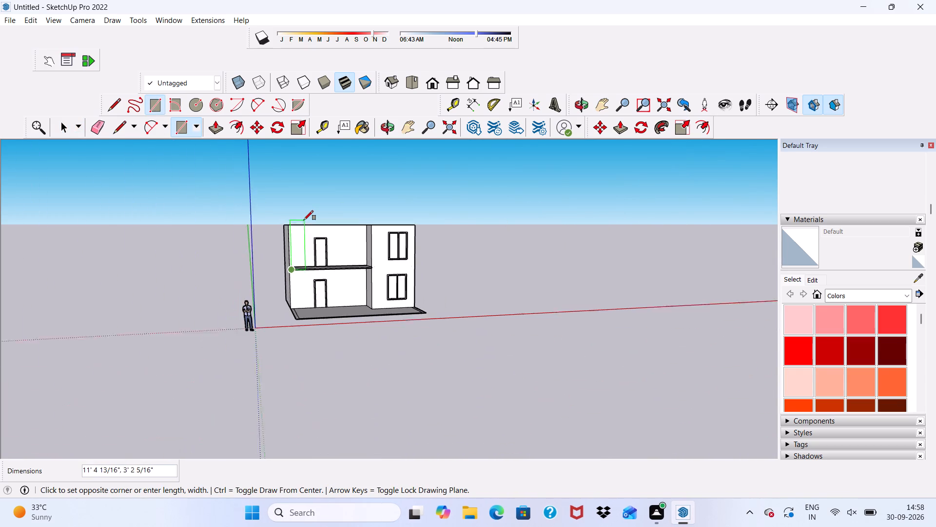
{"action": "scroll", "coordinate": [304, 220], "scroll_direction": "down", "scroll_amount": 6}
{"action": "scroll", "coordinate": [302, 219], "scroll_direction": "up", "scroll_amount": 6}
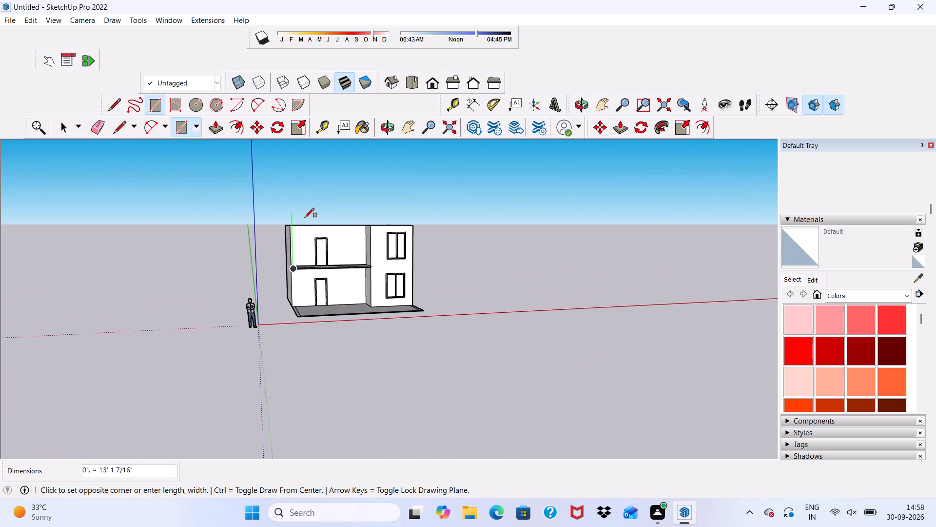
{"action": "scroll", "coordinate": [311, 211], "scroll_direction": "up", "scroll_amount": 3}
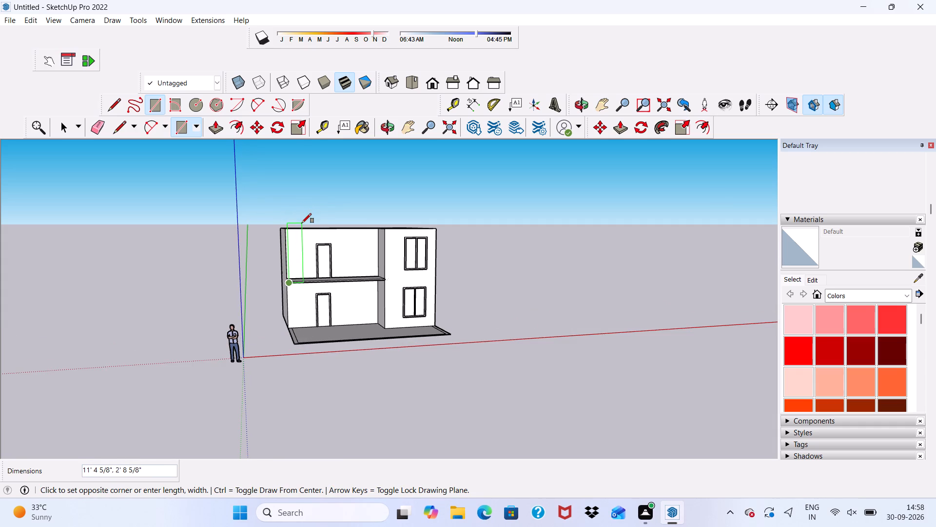
{"action": "left_click", "coordinate": [302, 223]}
{"action": "scroll", "coordinate": [302, 224], "scroll_direction": "down", "scroll_amount": 3}
{"action": "scroll", "coordinate": [411, 253], "scroll_direction": "up", "scroll_amount": 4}
{"action": "key", "text": "space"}
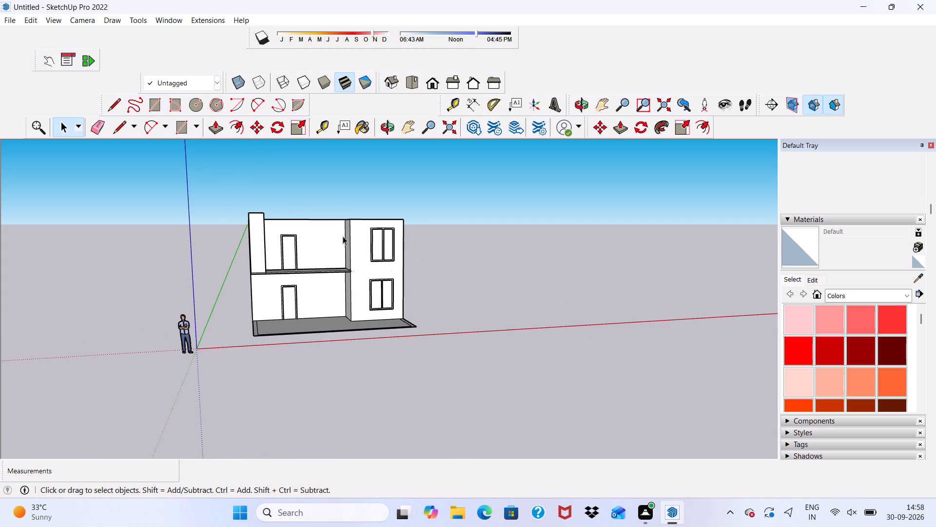
Push/Pull the tall vertical rectangle at the balcony's outer corner outward by 1'.
{"action": "scroll", "coordinate": [304, 225], "scroll_direction": "up", "scroll_amount": 5}
{"action": "middle_click_drag", "start_coordinate": [304, 223], "coordinate": [263, 327]}
{"action": "scroll", "coordinate": [237, 301], "scroll_direction": "up", "scroll_amount": 4}
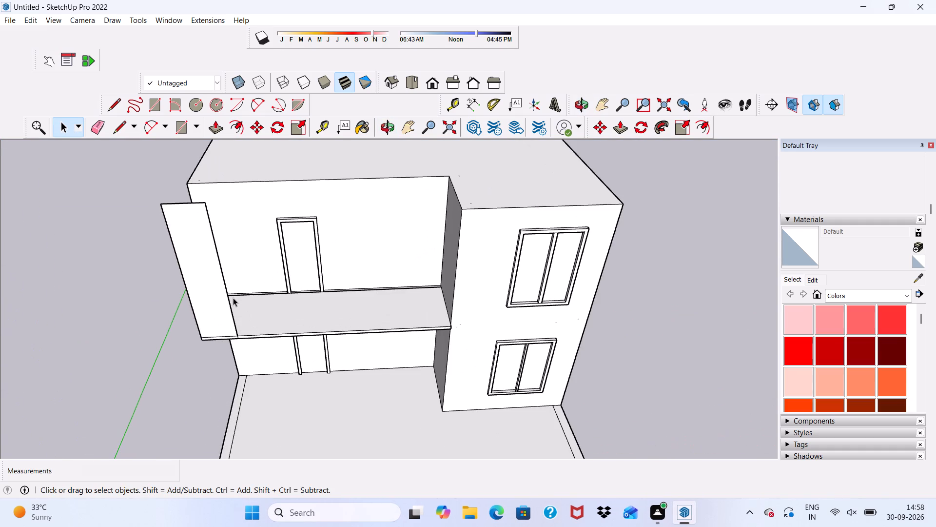
{"action": "scroll", "coordinate": [221, 302], "scroll_direction": "up", "scroll_amount": 2}
{"action": "left_click", "coordinate": [219, 301]}
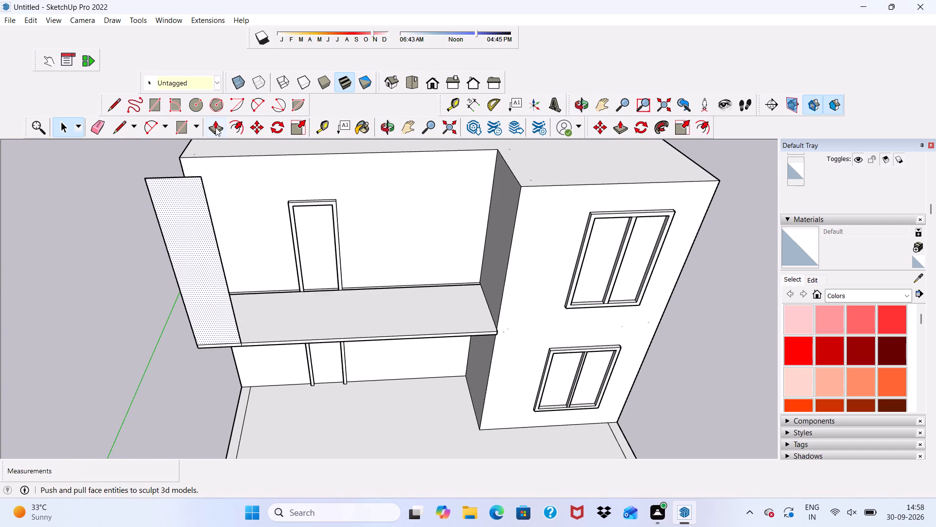
{"action": "left_click", "coordinate": [215, 126]}
{"action": "left_click", "coordinate": [194, 224]}
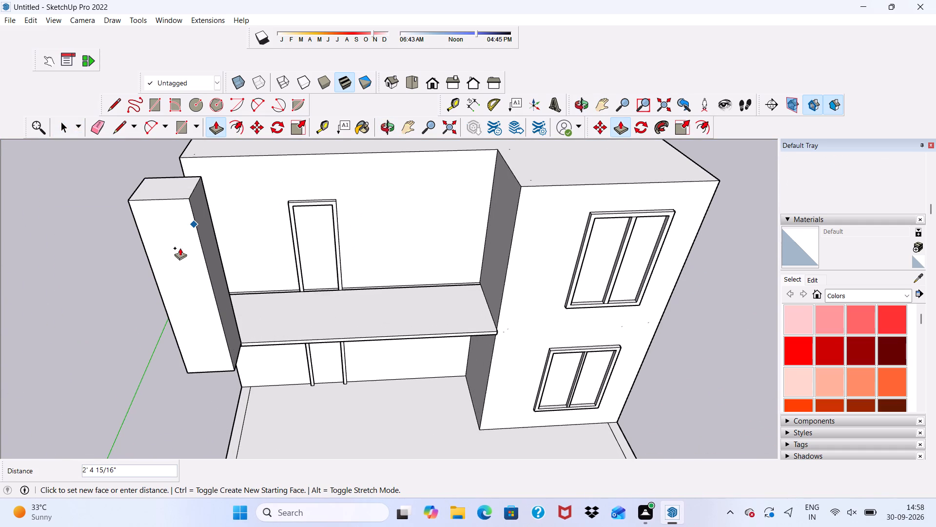
{"action": "type", "text": "1'"}
{"action": "key", "text": "Return"}
Examine how the thickened vertical panel meets the balcony slab from below, above and the front.
{"action": "scroll", "coordinate": [232, 336], "scroll_direction": "up", "scroll_amount": 5}
{"action": "middle_click_drag", "start_coordinate": [226, 333], "coordinate": [334, 203]}
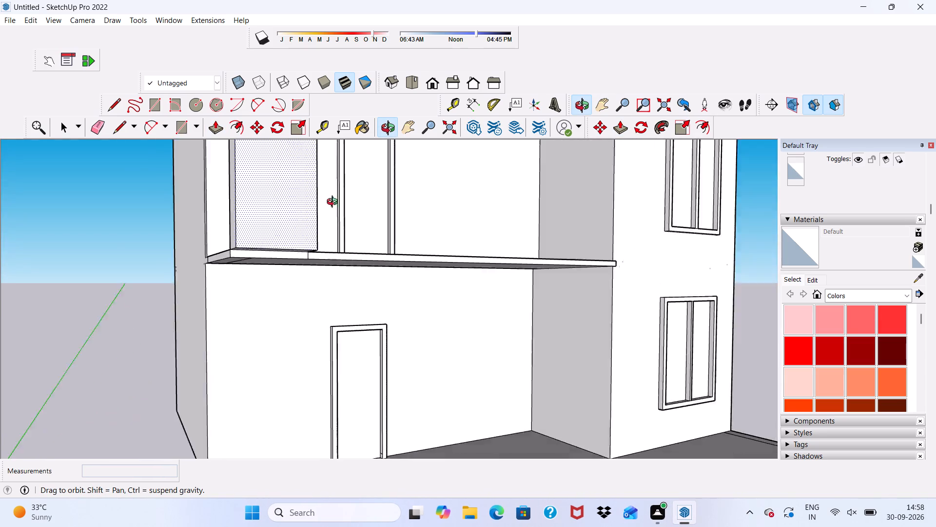
{"action": "middle_click_drag", "start_coordinate": [334, 203], "coordinate": [360, 193]}
{"action": "scroll", "coordinate": [308, 266], "scroll_direction": "up", "scroll_amount": 4}
{"action": "scroll", "coordinate": [320, 187], "scroll_direction": "up", "scroll_amount": 6}
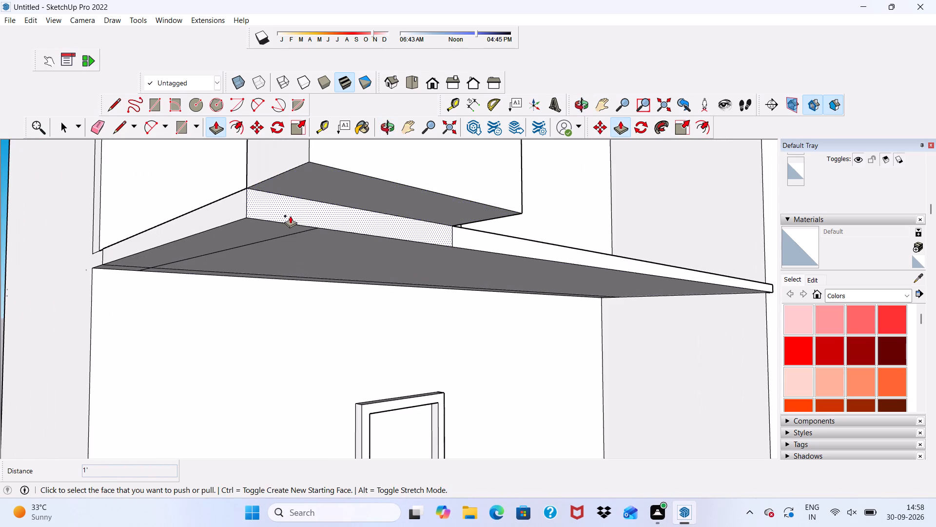
{"action": "scroll", "coordinate": [311, 203], "scroll_direction": "down", "scroll_amount": 1}
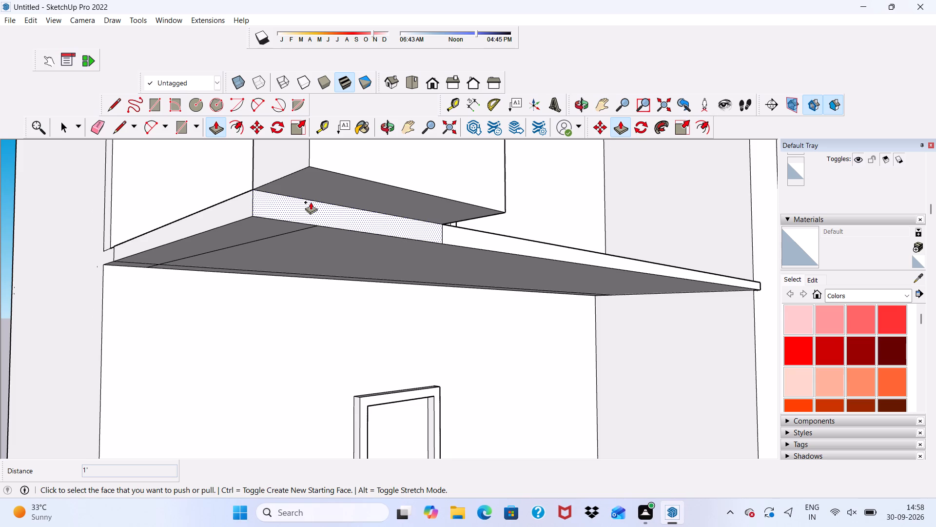
{"action": "scroll", "coordinate": [311, 202], "scroll_direction": "down", "scroll_amount": 1}
{"action": "middle_click_drag", "start_coordinate": [312, 202], "coordinate": [0, 340]}
{"action": "scroll", "coordinate": [3, 334], "scroll_direction": "down", "scroll_amount": 1}
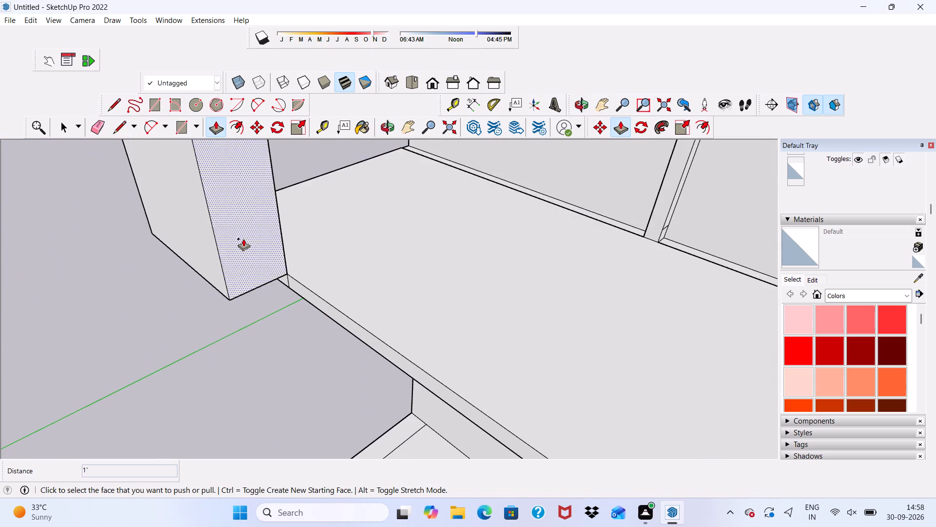
{"action": "scroll", "coordinate": [263, 251], "scroll_direction": "down", "scroll_amount": 5}
{"action": "middle_click_drag", "start_coordinate": [294, 272], "coordinate": [513, 182]}
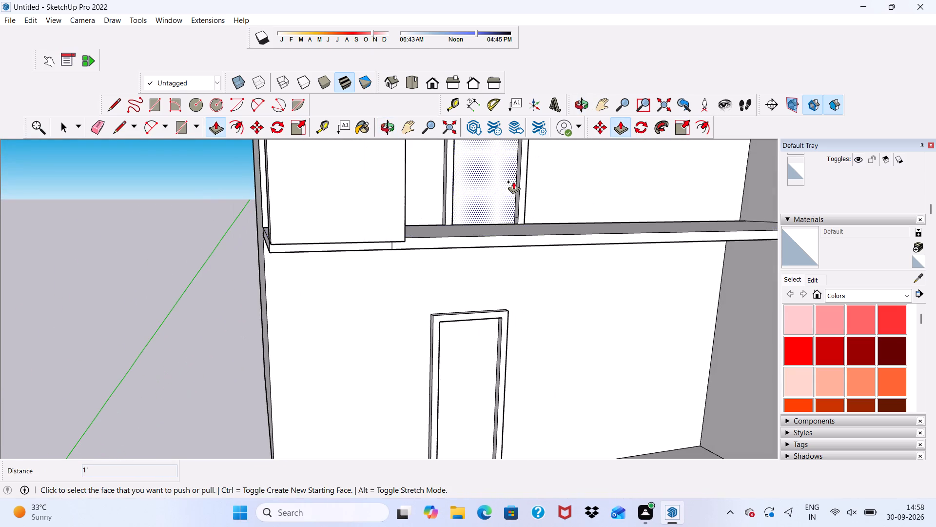
{"action": "key", "text": "space"}
{"action": "scroll", "coordinate": [385, 208], "scroll_direction": "down", "scroll_amount": 8}
{"action": "scroll", "coordinate": [354, 252], "scroll_direction": "up", "scroll_amount": 1}
{"action": "scroll", "coordinate": [354, 253], "scroll_direction": "down", "scroll_amount": 3}
{"action": "scroll", "coordinate": [439, 219], "scroll_direction": "down", "scroll_amount": 6}
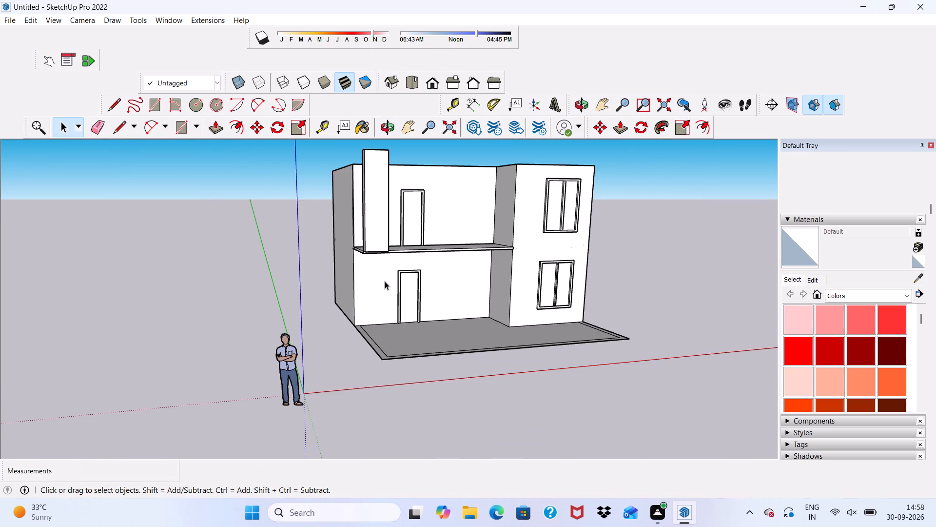
{"action": "middle_click_drag", "start_coordinate": [411, 228], "coordinate": [313, 253]}
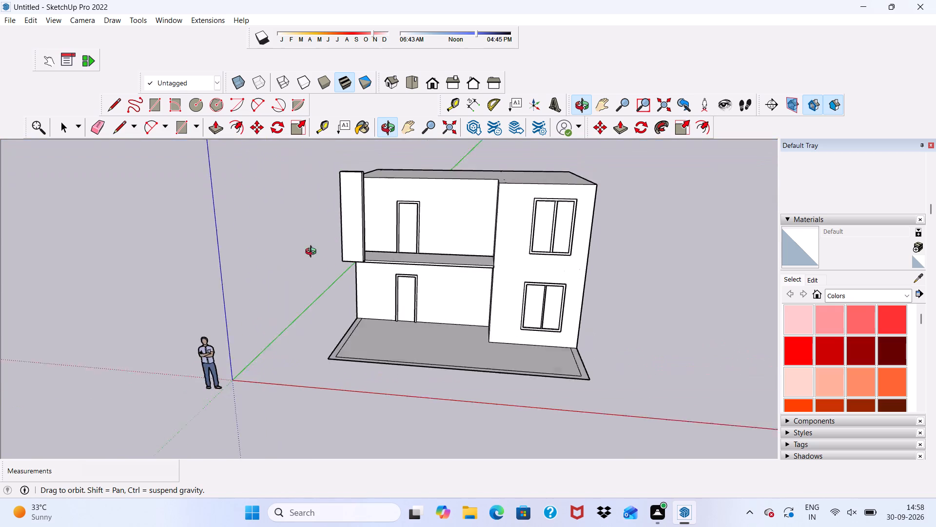
{"action": "middle_click_drag", "start_coordinate": [313, 253], "coordinate": [253, 241]}
{"action": "scroll", "coordinate": [253, 241], "scroll_direction": "up", "scroll_amount": 2}
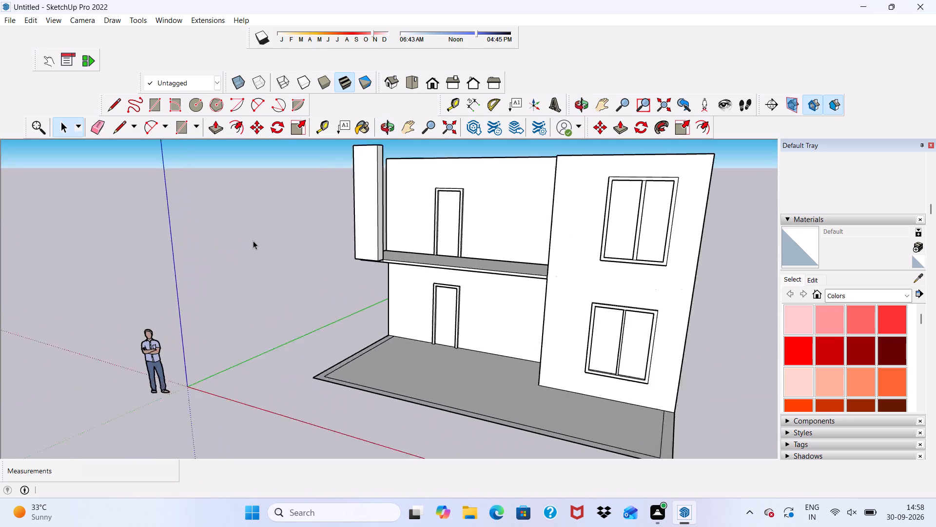
Draw a rectangle about 2' 1 1/2" high and 1' wide at the bottom of the vertical panel's inner side face.
{"action": "scroll", "coordinate": [253, 241], "scroll_direction": "up", "scroll_amount": 2}
{"action": "scroll", "coordinate": [387, 226], "scroll_direction": "up", "scroll_amount": 5}
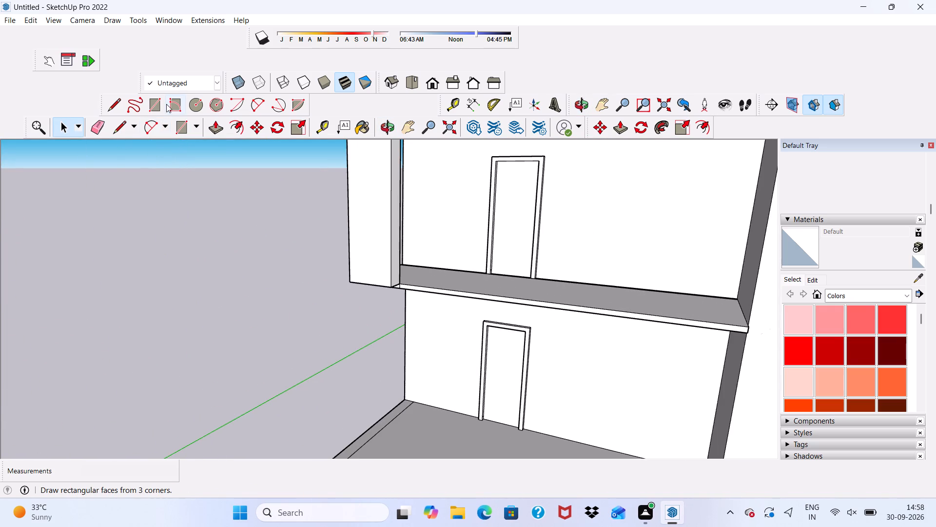
{"action": "left_click", "coordinate": [151, 104]}
{"action": "scroll", "coordinate": [365, 204], "scroll_direction": "up", "scroll_amount": 3}
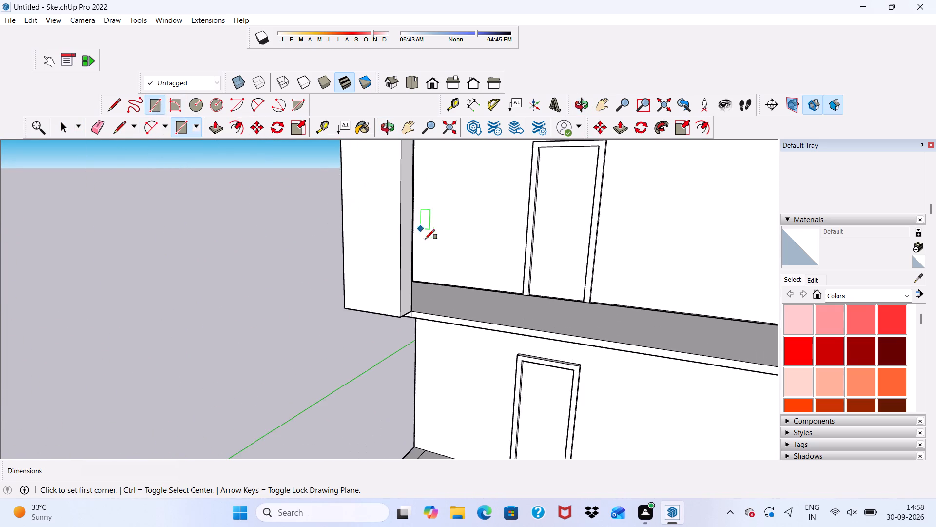
{"action": "scroll", "coordinate": [425, 254], "scroll_direction": "up", "scroll_amount": 4}
{"action": "left_click", "coordinate": [384, 362]}
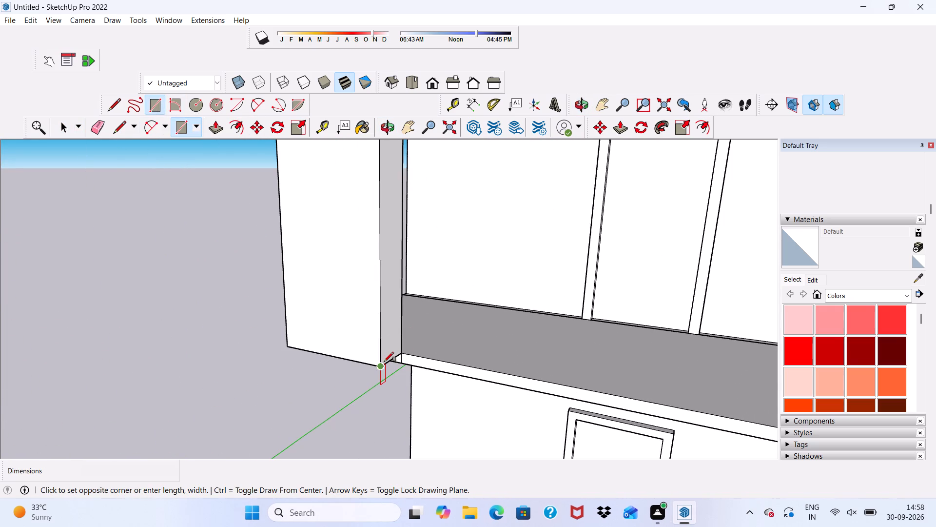
{"action": "left_click", "coordinate": [400, 267]}
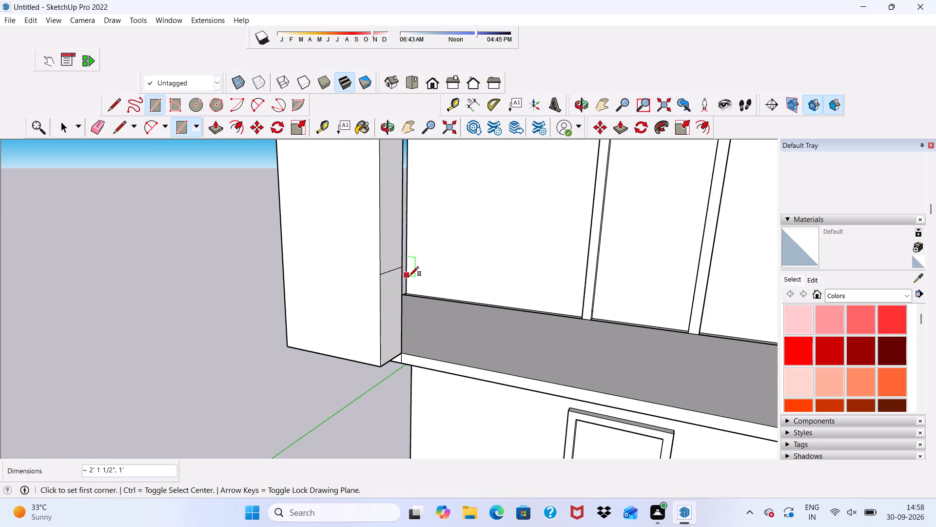
{"action": "key", "text": "space"}
Push/Pull the small side rectangle about 16' along the balcony's front toward the projecting block to form a parapet.
{"action": "left_click", "coordinate": [390, 308]}
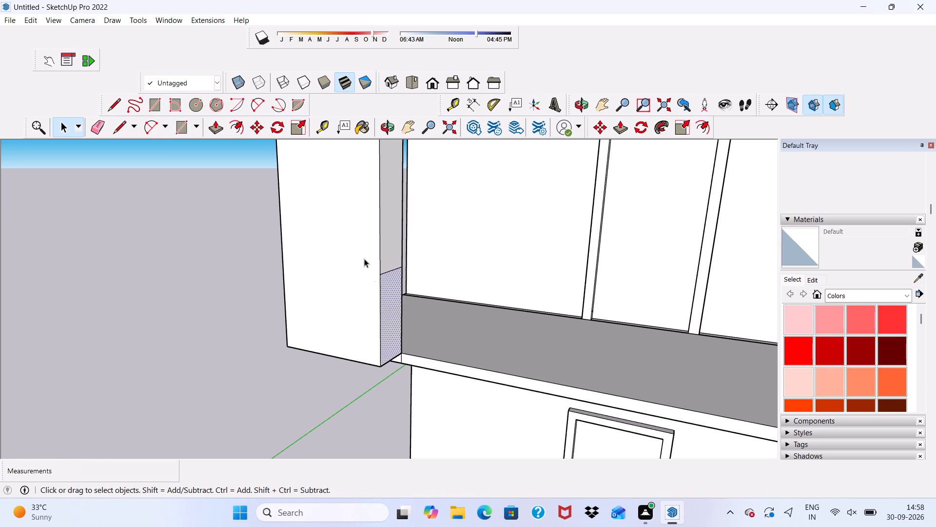
{"action": "left_click", "coordinate": [216, 124]}
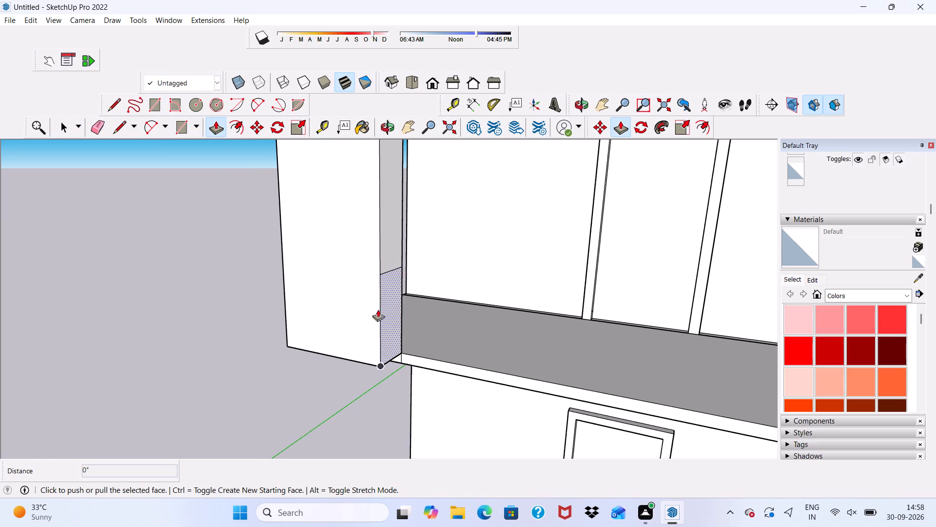
{"action": "left_click", "coordinate": [390, 296]}
{"action": "scroll", "coordinate": [390, 296], "scroll_direction": "down", "scroll_amount": 14}
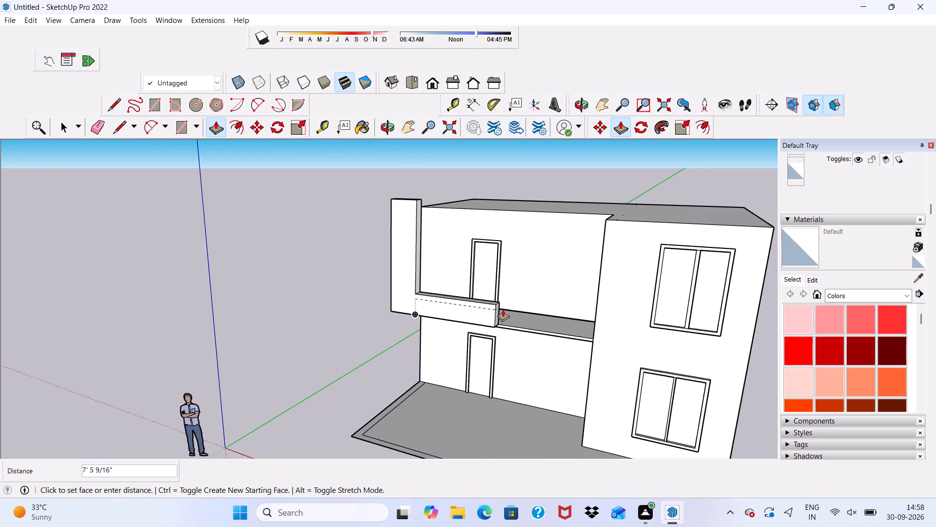
{"action": "scroll", "coordinate": [503, 309], "scroll_direction": "down", "scroll_amount": 5}
{"action": "scroll", "coordinate": [558, 315], "scroll_direction": "down", "scroll_amount": 4}
{"action": "middle_click_drag", "start_coordinate": [561, 318], "coordinate": [662, 329]}
{"action": "middle_click", "coordinate": [662, 329]}
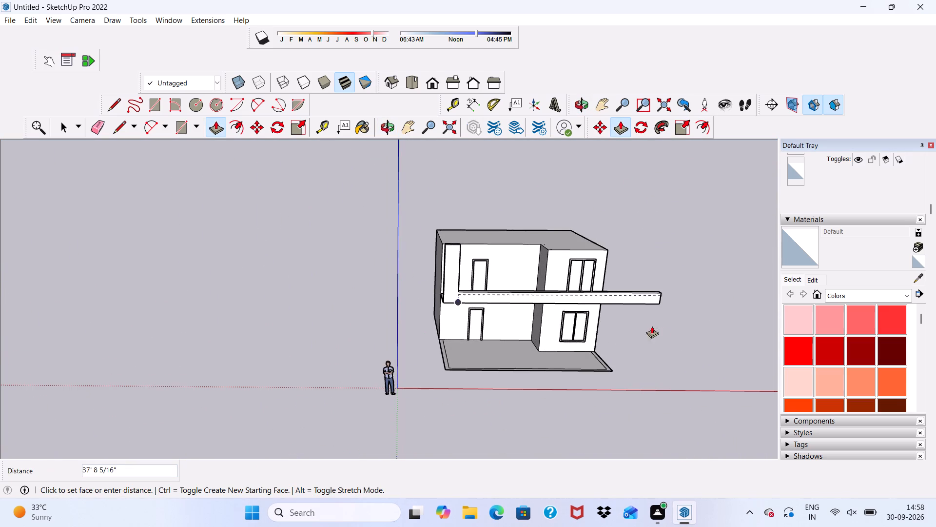
{"action": "scroll", "coordinate": [534, 303], "scroll_direction": "up", "scroll_amount": 10}
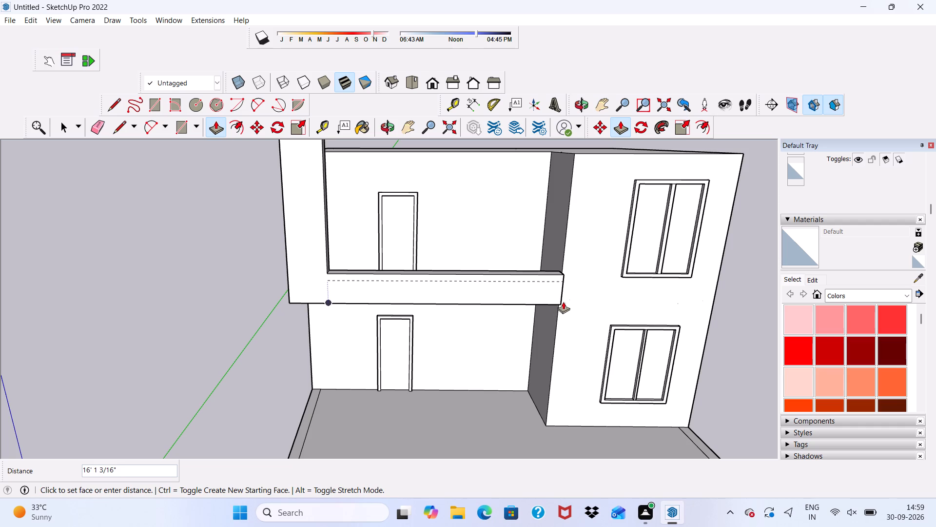
{"action": "scroll", "coordinate": [563, 301], "scroll_direction": "up", "scroll_amount": 14}
{"action": "scroll", "coordinate": [563, 301], "scroll_direction": "down", "scroll_amount": 1}
{"action": "scroll", "coordinate": [563, 301], "scroll_direction": "up", "scroll_amount": 3}
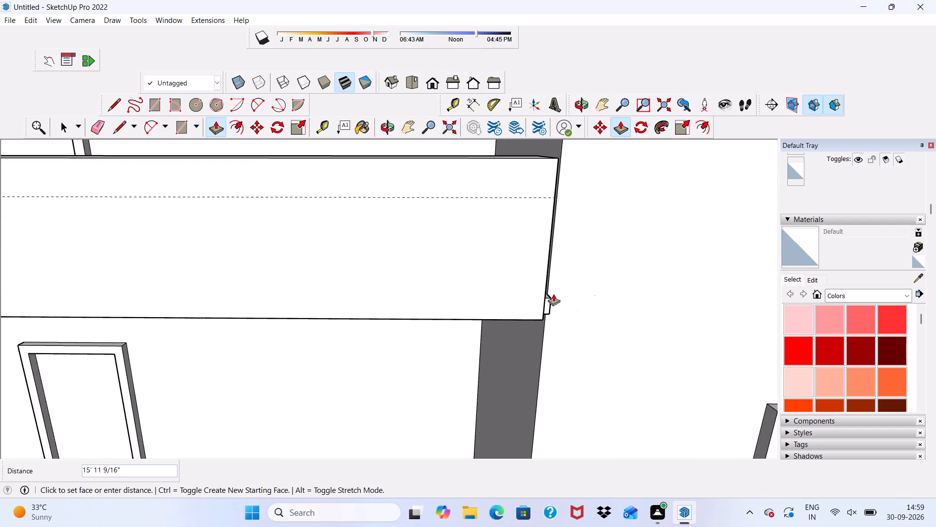
{"action": "scroll", "coordinate": [553, 294], "scroll_direction": "up", "scroll_amount": 4}
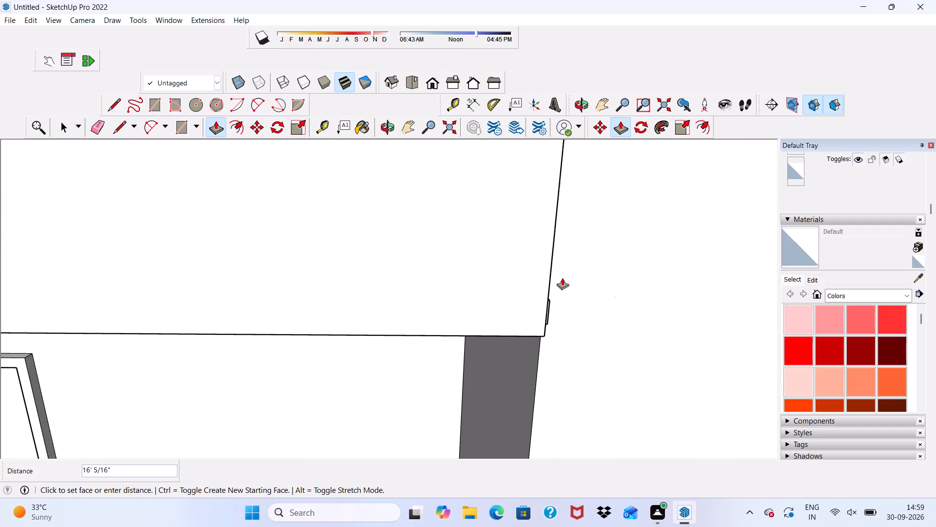
{"action": "left_click", "coordinate": [565, 273]}
Push/Pull the parapet's end face about 5 1/4" further along the front to meet the projecting block's side.
{"action": "scroll", "coordinate": [565, 273], "scroll_direction": "down", "scroll_amount": 1}
{"action": "middle_click_drag", "start_coordinate": [565, 273], "coordinate": [470, 295]}
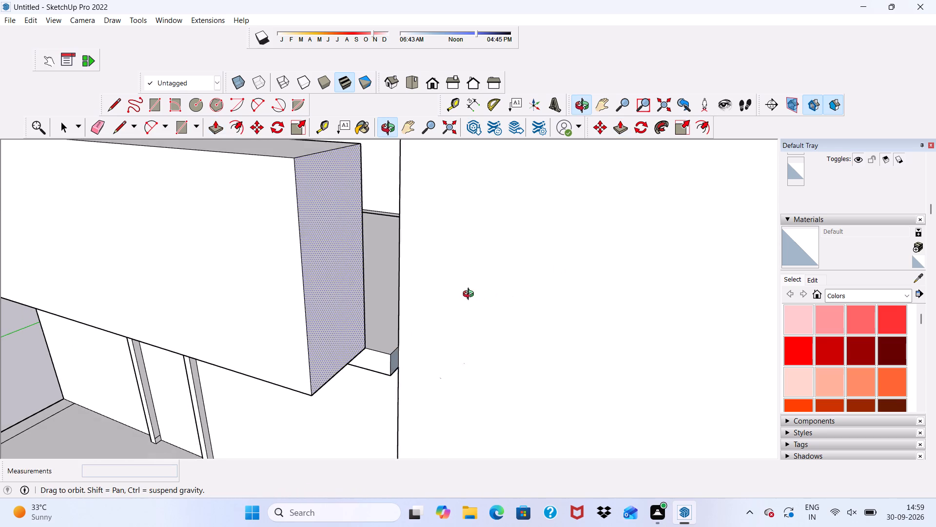
{"action": "middle_click_drag", "start_coordinate": [470, 295], "coordinate": [469, 295]}
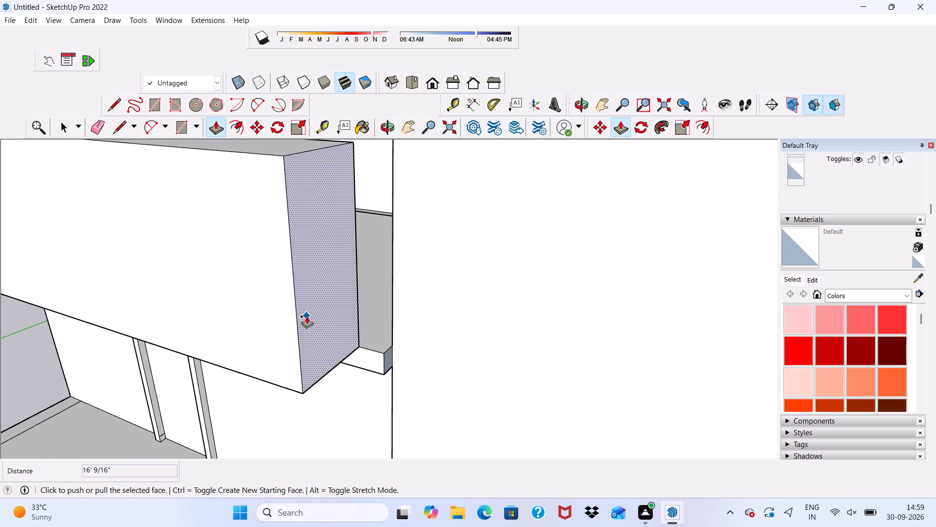
{"action": "left_click", "coordinate": [307, 316]}
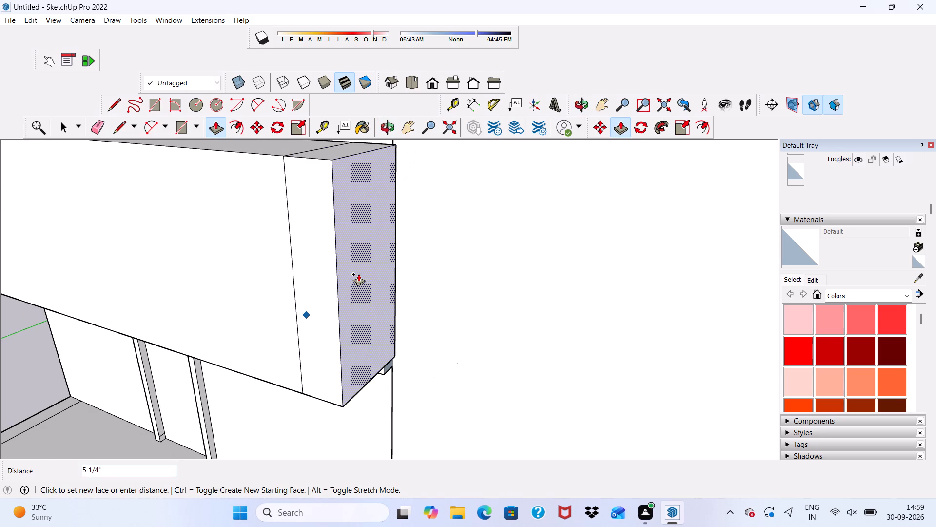
{"action": "left_click", "coordinate": [359, 271]}
{"action": "scroll", "coordinate": [231, 274], "scroll_direction": "down", "scroll_amount": 2}
{"action": "middle_click_drag", "start_coordinate": [231, 273], "coordinate": [428, 300]}
{"action": "key", "text": "space"}
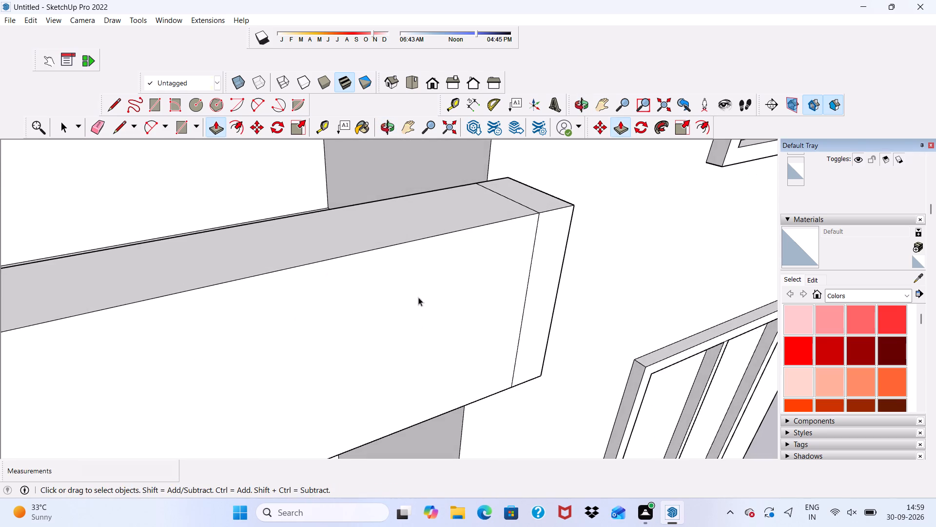
Erase the seam lines left near the parapet's end on its top, front and bottom faces.
{"action": "left_click", "coordinate": [103, 123]}
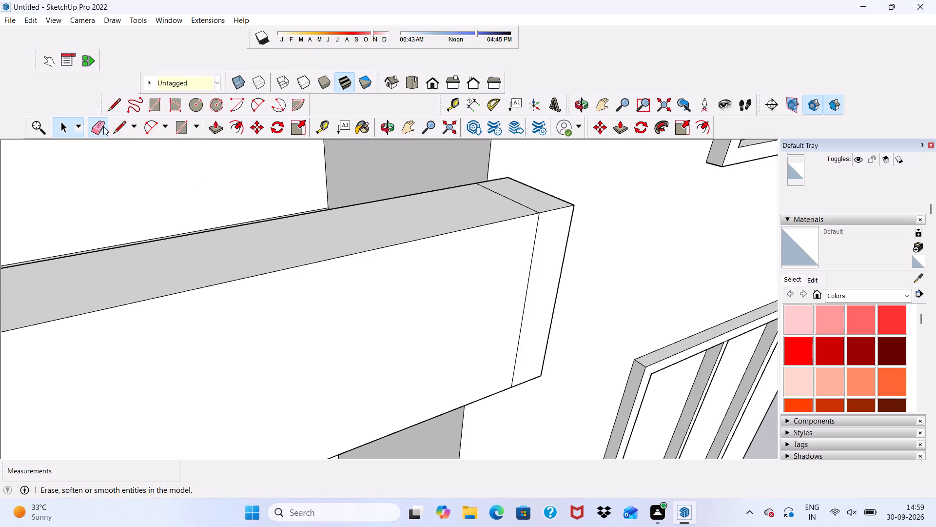
{"action": "scroll", "coordinate": [482, 213], "scroll_direction": "up", "scroll_amount": 1}
{"action": "left_click", "coordinate": [506, 193]}
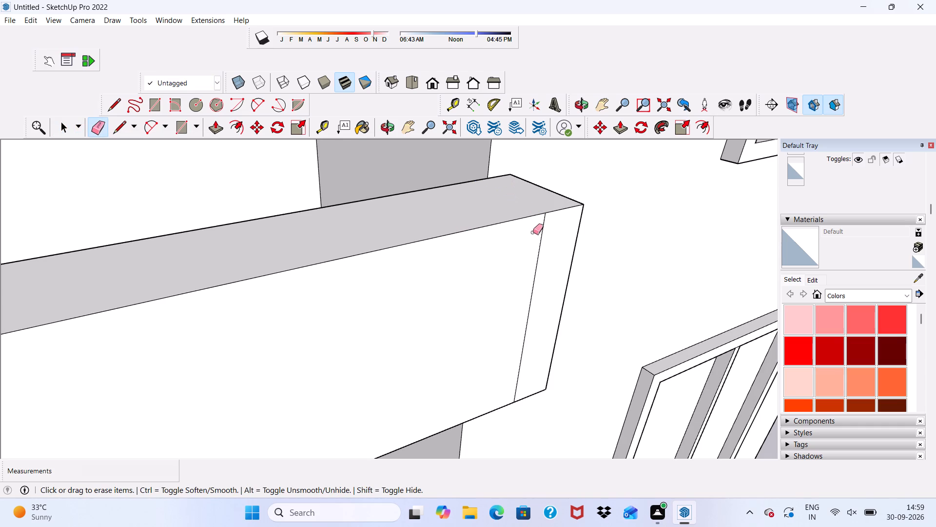
{"action": "left_click", "coordinate": [541, 237]}
{"action": "scroll", "coordinate": [541, 238], "scroll_direction": "down", "scroll_amount": 5}
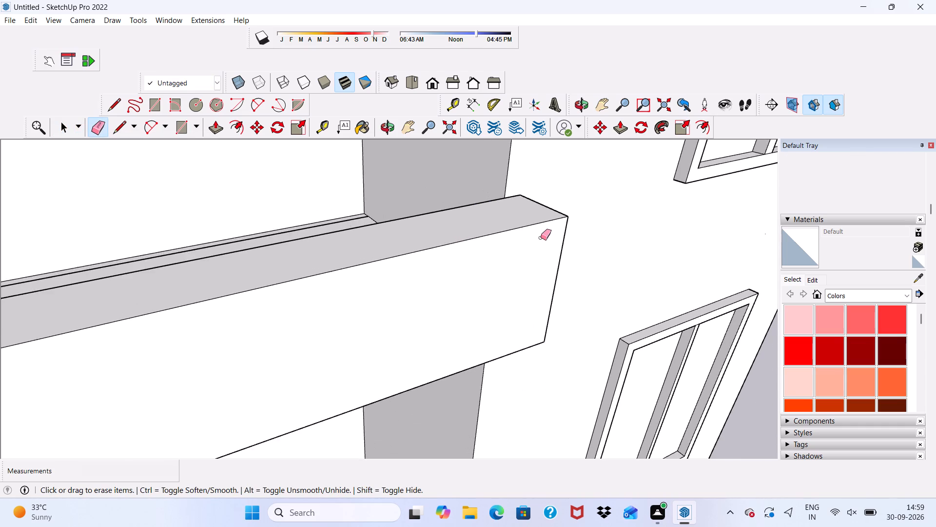
{"action": "scroll", "coordinate": [541, 238], "scroll_direction": "down", "scroll_amount": 2}
{"action": "middle_click_drag", "start_coordinate": [540, 255], "coordinate": [509, 99]}
{"action": "scroll", "coordinate": [540, 255], "scroll_direction": "down", "scroll_amount": 1}
{"action": "middle_click", "coordinate": [509, 99]}
{"action": "scroll", "coordinate": [498, 180], "scroll_direction": "up", "scroll_amount": 5}
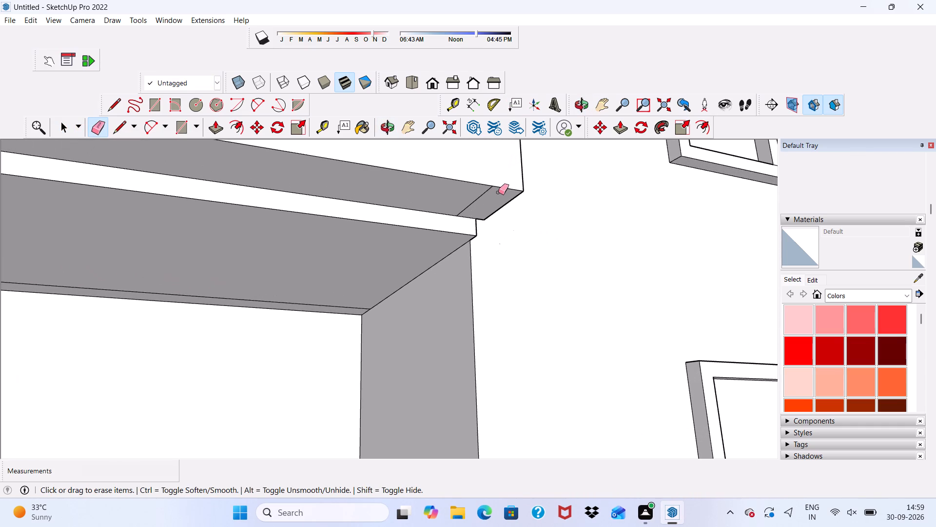
{"action": "left_click", "coordinate": [485, 195]}
Examine the extended parapet and its junction with the projecting block from the front and above.
{"action": "scroll", "coordinate": [485, 195], "scroll_direction": "down", "scroll_amount": 11}
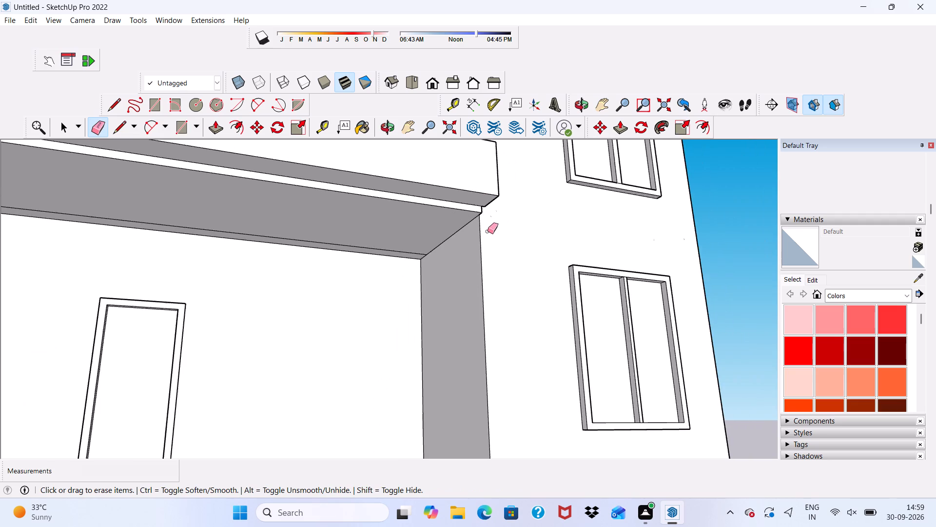
{"action": "scroll", "coordinate": [488, 231], "scroll_direction": "down", "scroll_amount": 2}
{"action": "scroll", "coordinate": [488, 231], "scroll_direction": "up", "scroll_amount": 1}
{"action": "scroll", "coordinate": [488, 231], "scroll_direction": "down", "scroll_amount": 3}
{"action": "key", "text": "space"}
{"action": "scroll", "coordinate": [472, 181], "scroll_direction": "down", "scroll_amount": 3}
{"action": "middle_click_drag", "start_coordinate": [472, 180], "coordinate": [461, 228]}
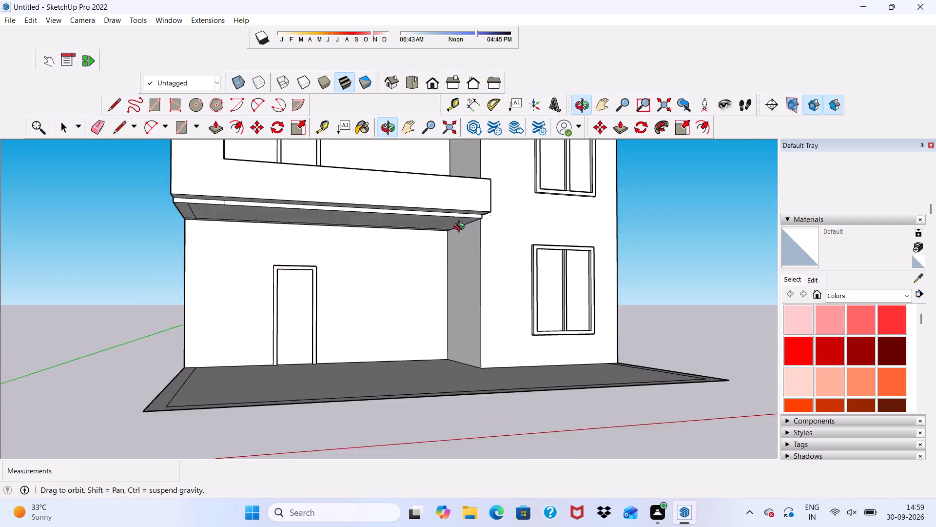
{"action": "middle_click_drag", "start_coordinate": [461, 228], "coordinate": [339, 349]}
{"action": "scroll", "coordinate": [382, 276], "scroll_direction": "up", "scroll_amount": 4}
{"action": "scroll", "coordinate": [382, 276], "scroll_direction": "down", "scroll_amount": 3}
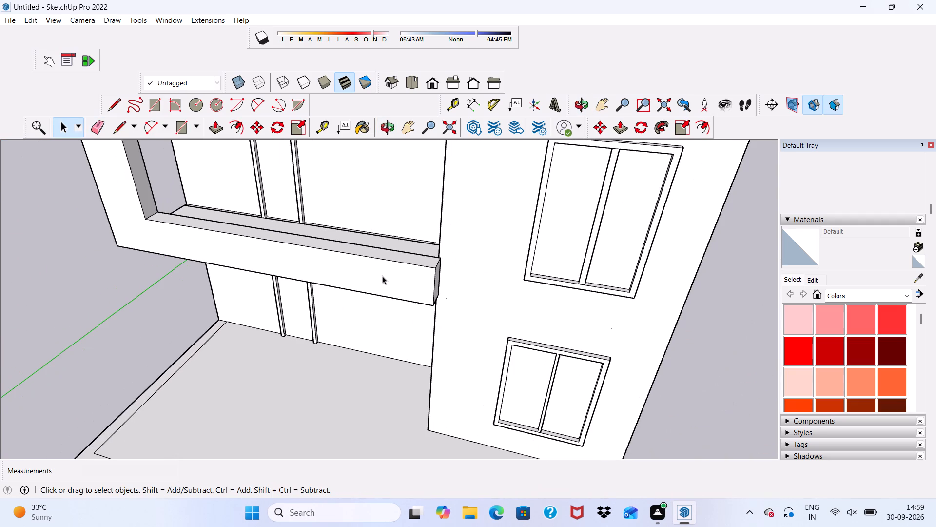
{"action": "scroll", "coordinate": [382, 276], "scroll_direction": "down", "scroll_amount": 1}
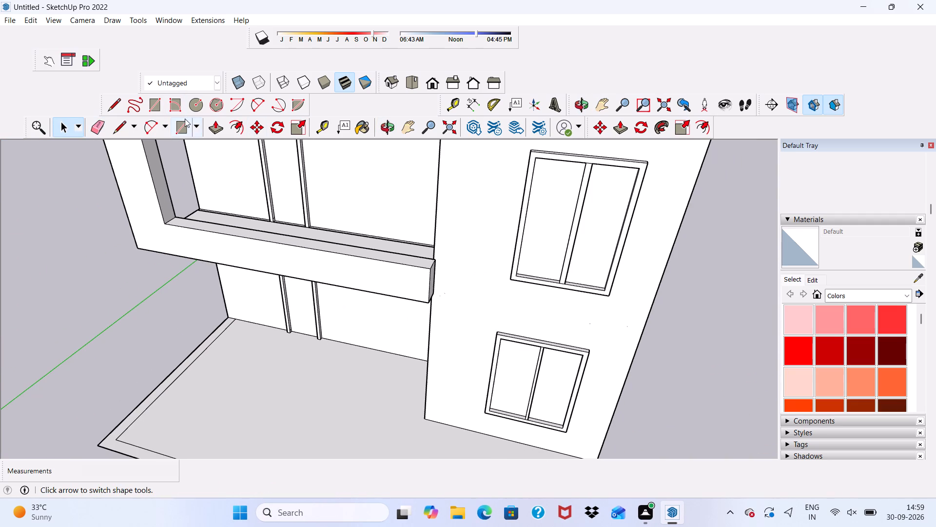
Draw a rectangle about 6' 5 9/16" by 1' on the parapet's top face, at the end beside the projecting block.
{"action": "left_click", "coordinate": [155, 108]}
{"action": "scroll", "coordinate": [345, 266], "scroll_direction": "up", "scroll_amount": 2}
{"action": "scroll", "coordinate": [389, 259], "scroll_direction": "up", "scroll_amount": 4}
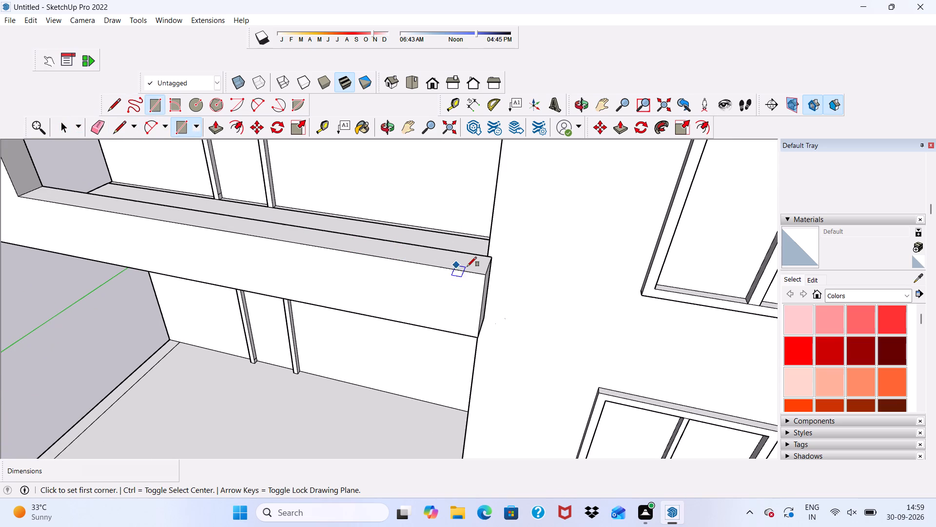
{"action": "left_click", "coordinate": [484, 271]}
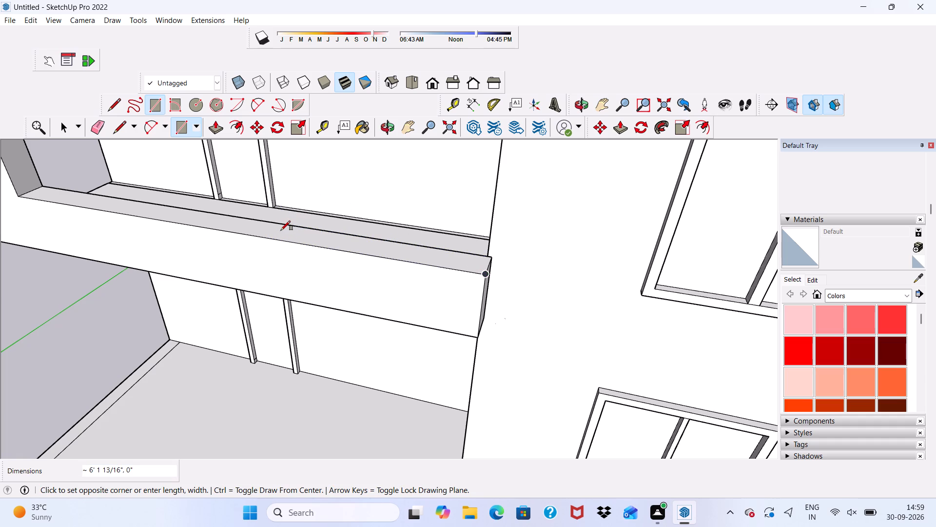
{"action": "scroll", "coordinate": [281, 230], "scroll_direction": "up", "scroll_amount": 3}
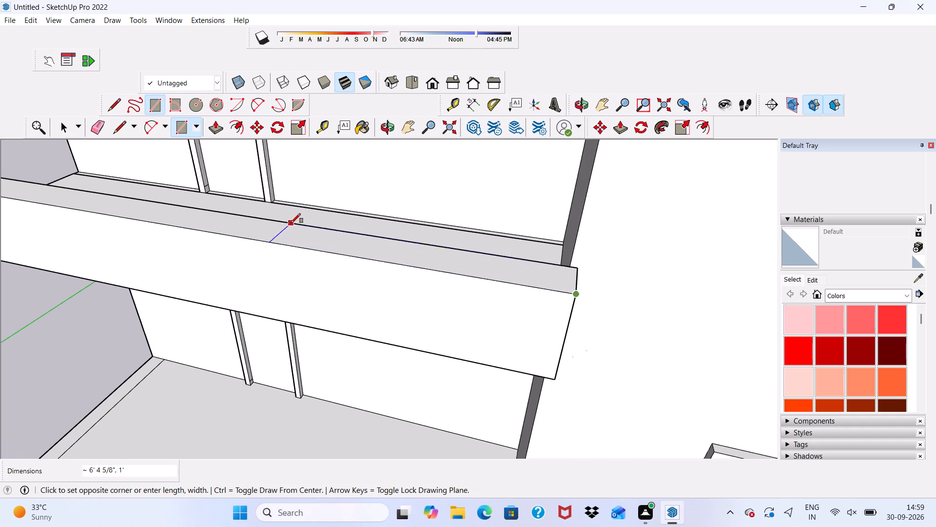
{"action": "left_click", "coordinate": [288, 222]}
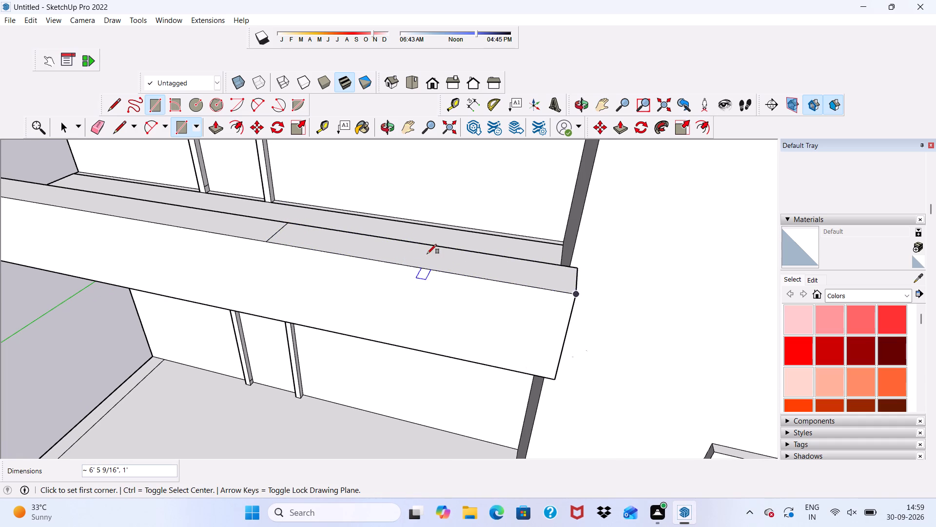
{"action": "key", "text": "space"}
Push/Pull the new rectangle on the parapet's top upward about 10' 11" to form a second tall front panel.
{"action": "scroll", "coordinate": [430, 250], "scroll_direction": "down", "scroll_amount": 4}
{"action": "left_click", "coordinate": [422, 257]}
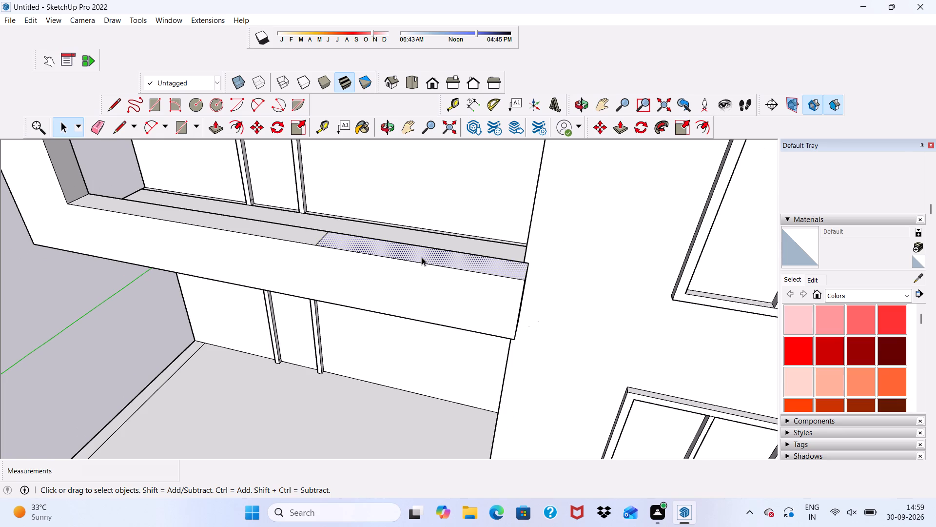
{"action": "scroll", "coordinate": [422, 257], "scroll_direction": "down", "scroll_amount": 16}
{"action": "middle_click_drag", "start_coordinate": [445, 232], "coordinate": [494, 159]}
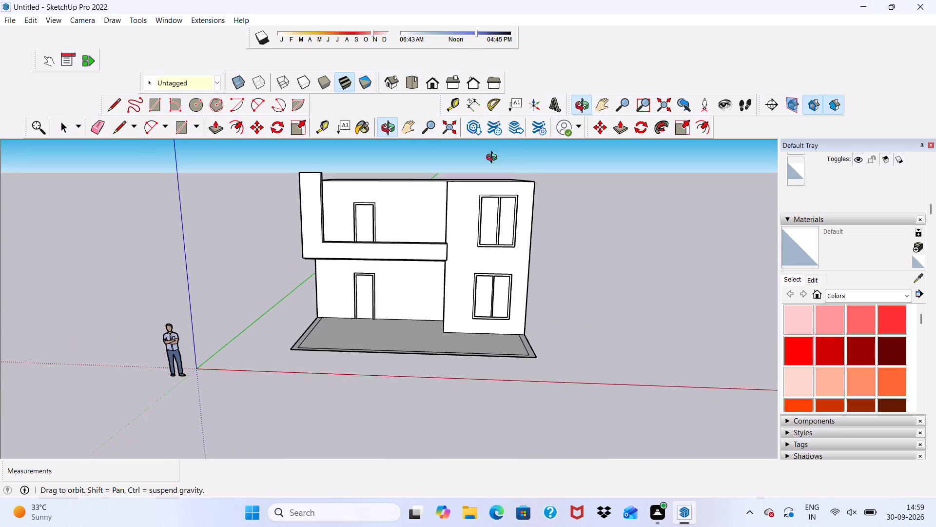
{"action": "middle_click_drag", "start_coordinate": [494, 159], "coordinate": [495, 157]}
{"action": "middle_click", "coordinate": [495, 157]}
{"action": "scroll", "coordinate": [438, 173], "scroll_direction": "up", "scroll_amount": 5}
{"action": "middle_click_drag", "start_coordinate": [429, 199], "coordinate": [411, 315]}
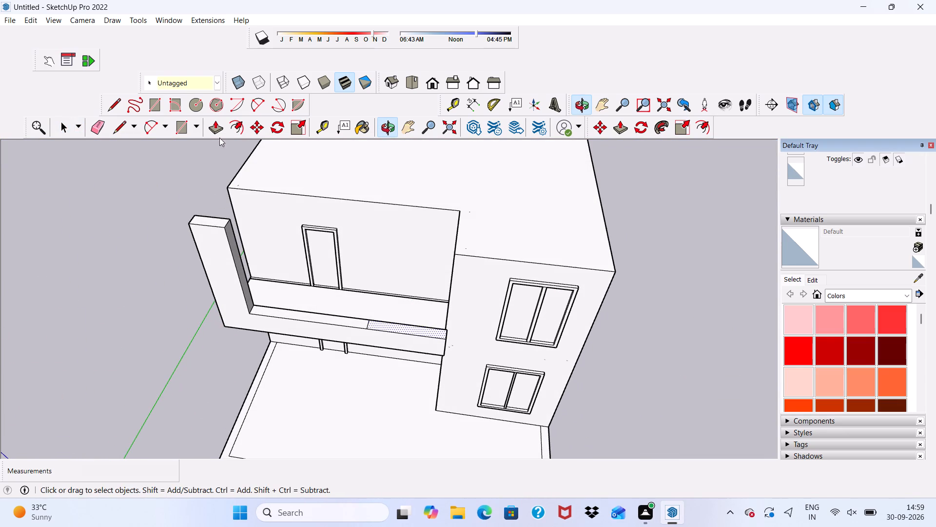
{"action": "left_click", "coordinate": [219, 128]}
{"action": "scroll", "coordinate": [381, 288], "scroll_direction": "up", "scroll_amount": 3}
{"action": "left_click", "coordinate": [389, 332]}
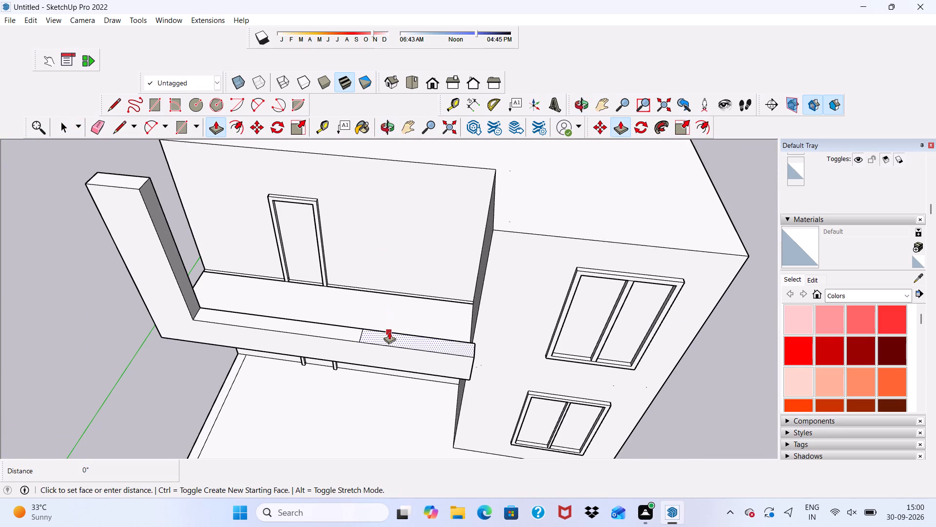
{"action": "scroll", "coordinate": [392, 207], "scroll_direction": "up", "scroll_amount": 1}
{"action": "scroll", "coordinate": [392, 207], "scroll_direction": "down", "scroll_amount": 1}
{"action": "scroll", "coordinate": [392, 207], "scroll_direction": "up", "scroll_amount": 1}
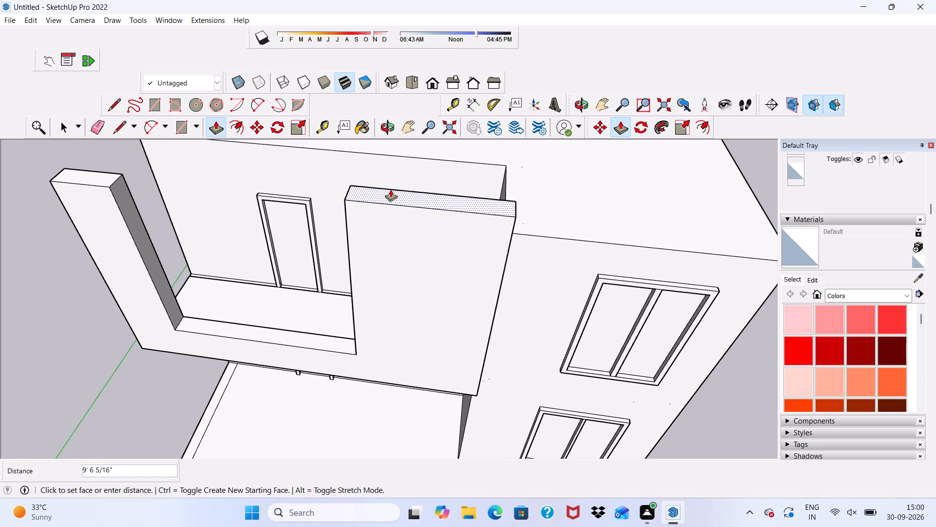
{"action": "scroll", "coordinate": [390, 189], "scroll_direction": "down", "scroll_amount": 4}
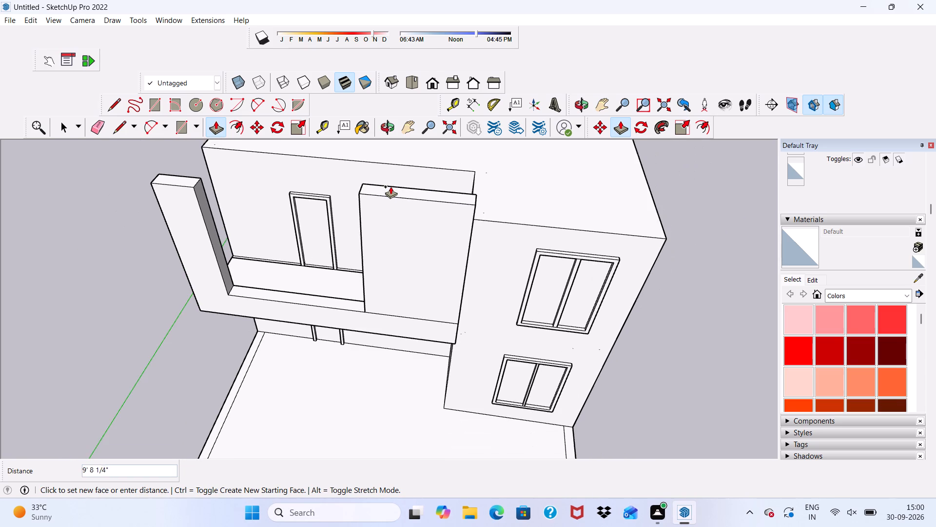
{"action": "middle_click_drag", "start_coordinate": [390, 186], "coordinate": [395, 177]}
{"action": "middle_click", "coordinate": [397, 174]}
{"action": "middle_click", "coordinate": [406, 152]}
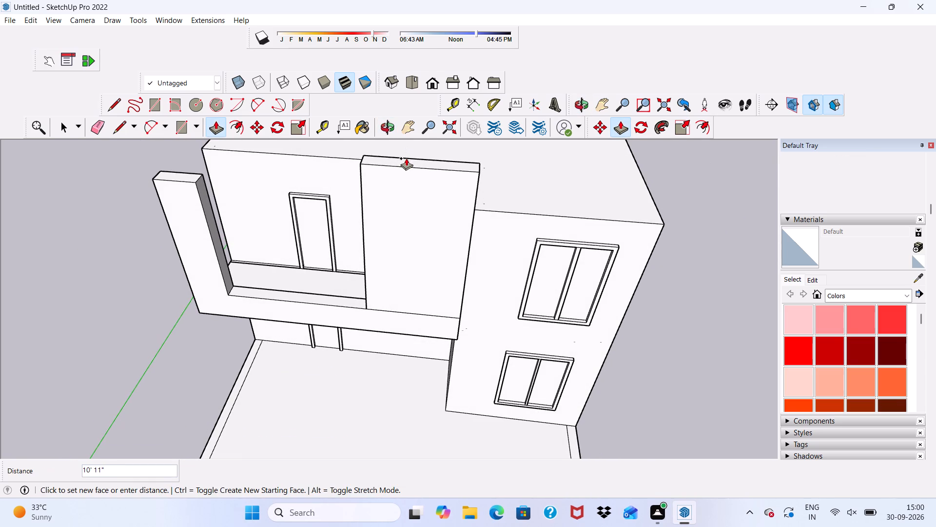
{"action": "left_click", "coordinate": [406, 158]}
Push/Pull the top face of the tall panel at the balcony's outer corner upward by about 3 11/16".
{"action": "middle_click_drag", "start_coordinate": [395, 181], "coordinate": [460, 109]}
{"action": "scroll", "coordinate": [452, 143], "scroll_direction": "down", "scroll_amount": 11}
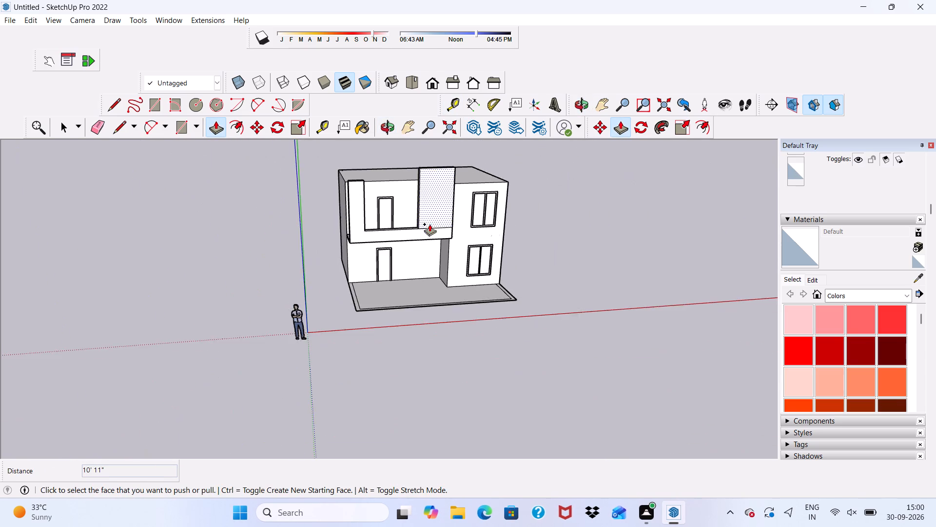
{"action": "scroll", "coordinate": [429, 218], "scroll_direction": "down", "scroll_amount": 3}
{"action": "scroll", "coordinate": [371, 176], "scroll_direction": "up", "scroll_amount": 12}
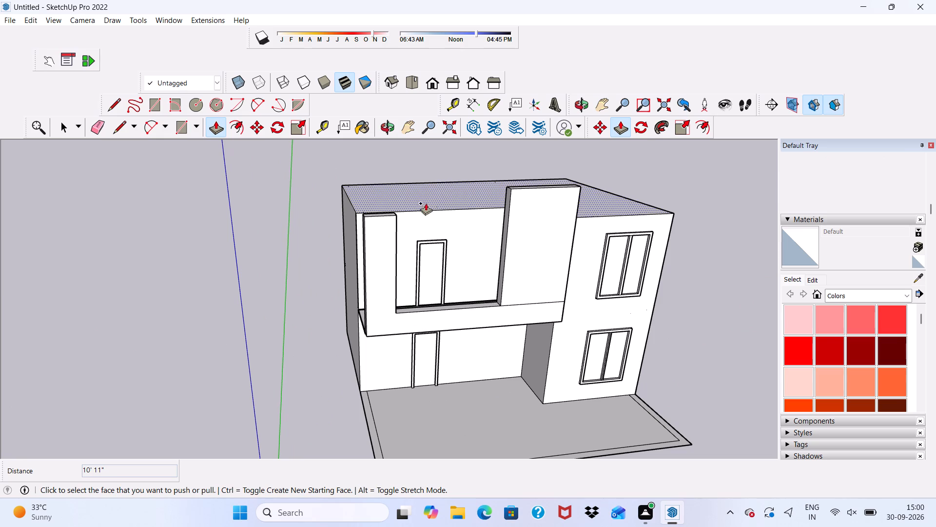
{"action": "scroll", "coordinate": [438, 186], "scroll_direction": "up", "scroll_amount": 5}
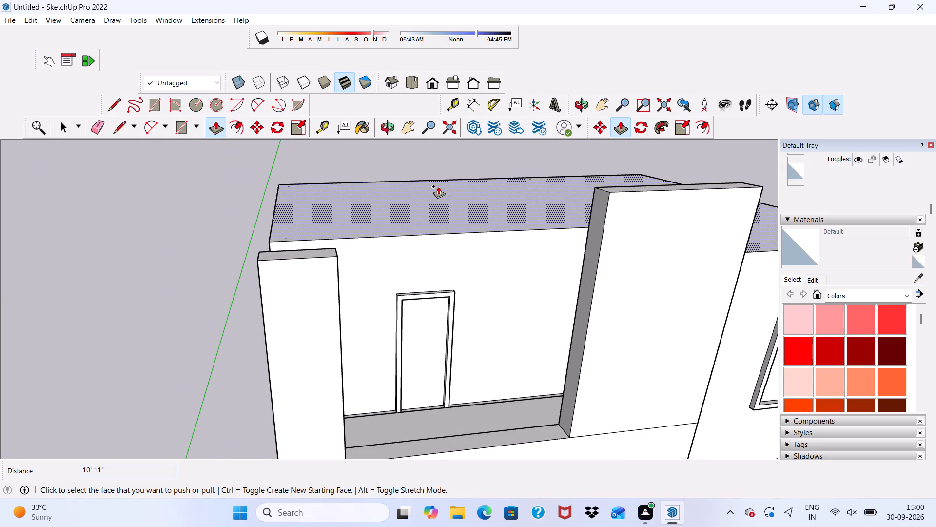
{"action": "scroll", "coordinate": [438, 186], "scroll_direction": "down", "scroll_amount": 4}
{"action": "scroll", "coordinate": [357, 225], "scroll_direction": "up", "scroll_amount": 4}
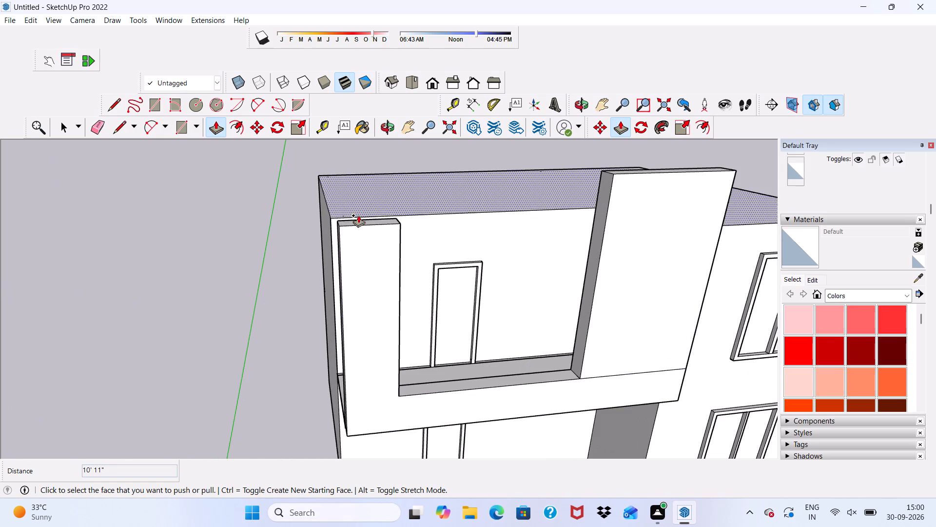
{"action": "scroll", "coordinate": [359, 215], "scroll_direction": "up", "scroll_amount": 8}
{"action": "scroll", "coordinate": [359, 215], "scroll_direction": "down", "scroll_amount": 1}
{"action": "left_click_drag", "start_coordinate": [346, 237], "coordinate": [347, 229]}
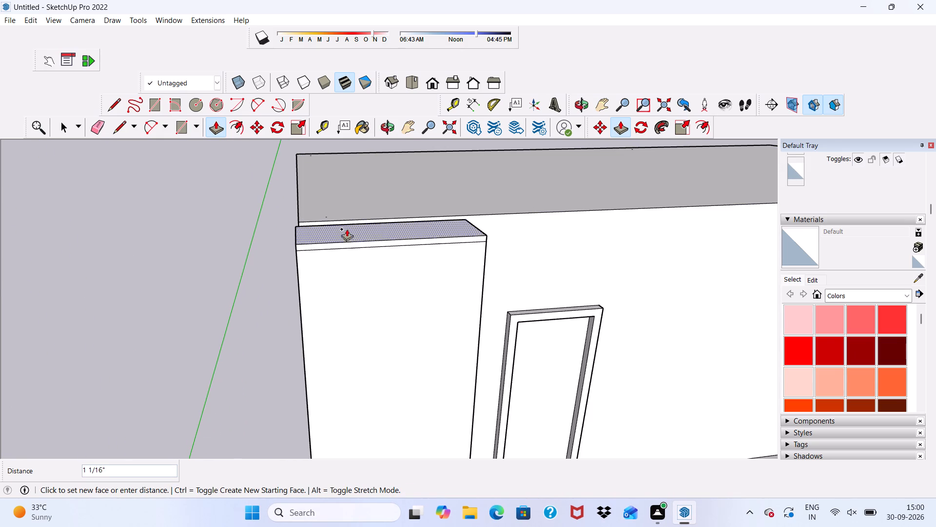
{"action": "left_click_drag", "start_coordinate": [347, 229], "coordinate": [347, 217]}
Examine the raised corner panel against the roof and the second front panel from the building's side.
{"action": "scroll", "coordinate": [347, 217], "scroll_direction": "down", "scroll_amount": 6}
{"action": "middle_click_drag", "start_coordinate": [348, 218], "coordinate": [435, 236]}
{"action": "middle_click", "coordinate": [434, 237]}
{"action": "scroll", "coordinate": [429, 243], "scroll_direction": "up", "scroll_amount": 4}
{"action": "scroll", "coordinate": [429, 243], "scroll_direction": "down", "scroll_amount": 10}
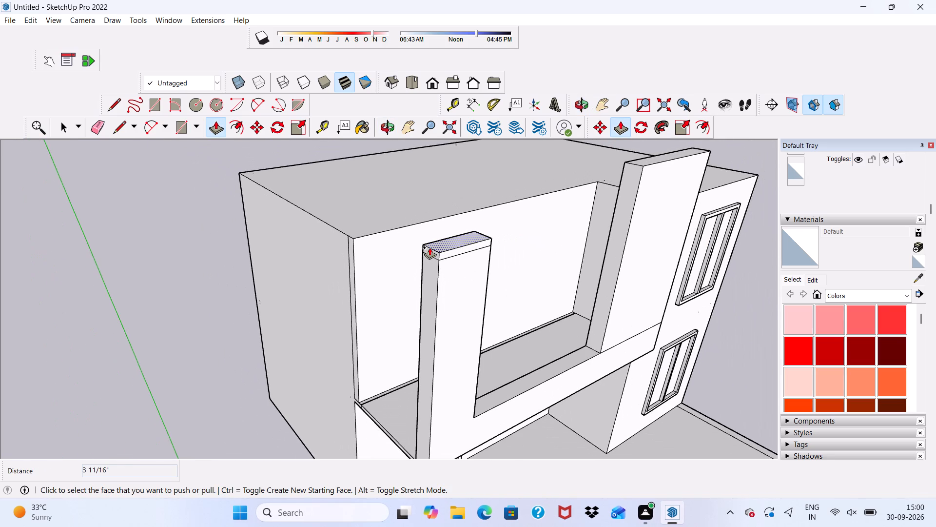
{"action": "scroll", "coordinate": [429, 247], "scroll_direction": "down", "scroll_amount": 3}
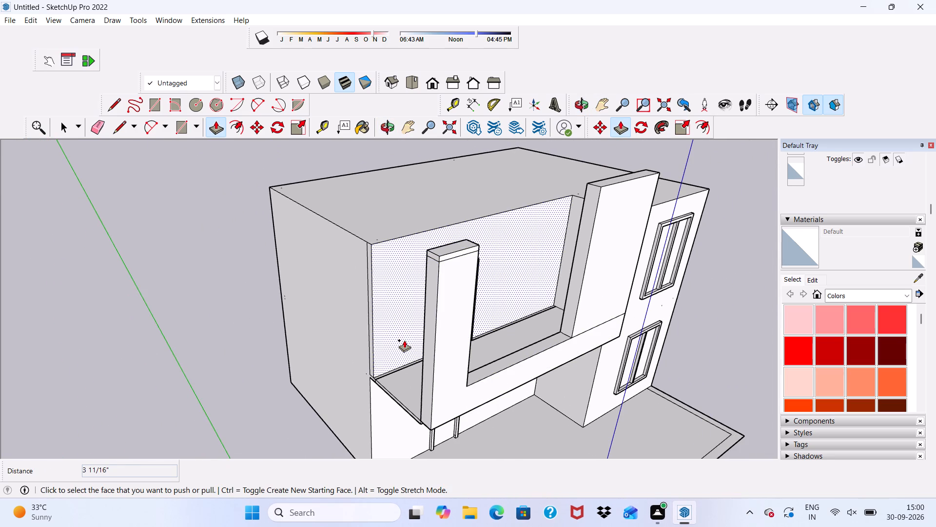
{"action": "scroll", "coordinate": [407, 341], "scroll_direction": "up", "scroll_amount": 1}
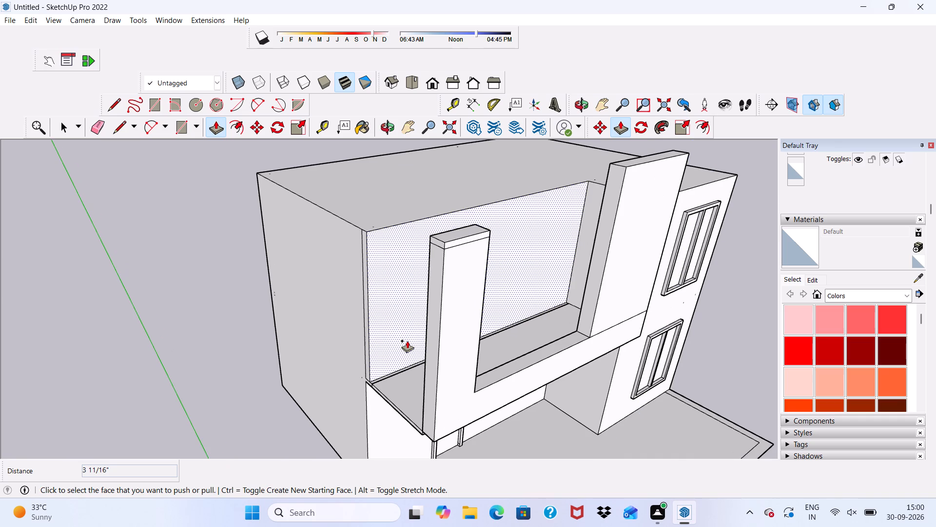
{"action": "key", "text": "space"}
Erase the leftover seam edges just below the top of the corner panel, on its front face and both side faces.
{"action": "middle_click", "coordinate": [499, 288]}
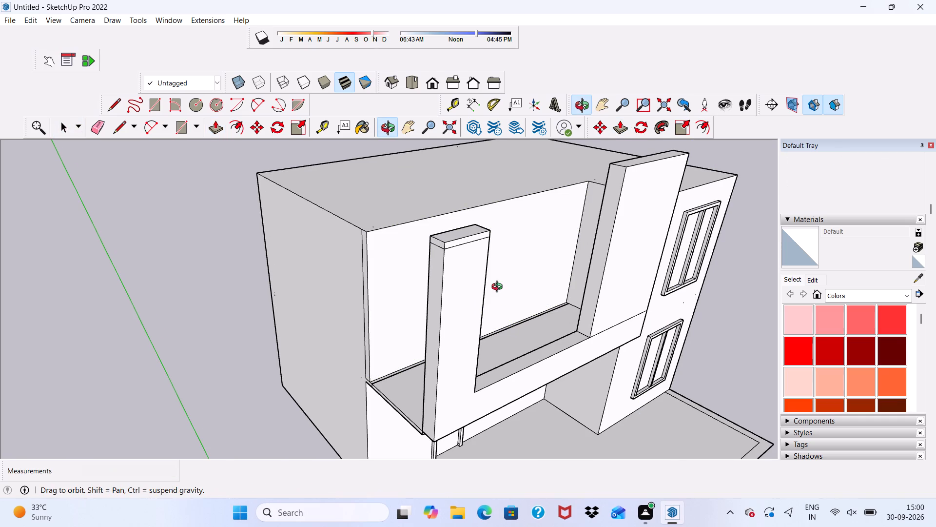
{"action": "middle_click_drag", "start_coordinate": [399, 271], "coordinate": [388, 268]}
{"action": "scroll", "coordinate": [438, 265], "scroll_direction": "down", "scroll_amount": 6}
{"action": "middle_click_drag", "start_coordinate": [448, 303], "coordinate": [372, 255]}
{"action": "scroll", "coordinate": [372, 255], "scroll_direction": "up", "scroll_amount": 7}
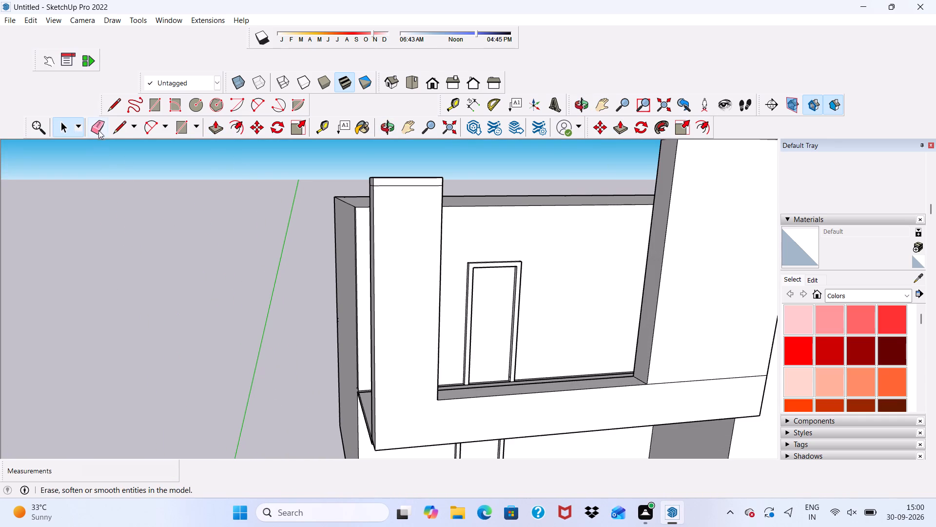
{"action": "left_click", "coordinate": [98, 129]}
{"action": "scroll", "coordinate": [377, 200], "scroll_direction": "up", "scroll_amount": 3}
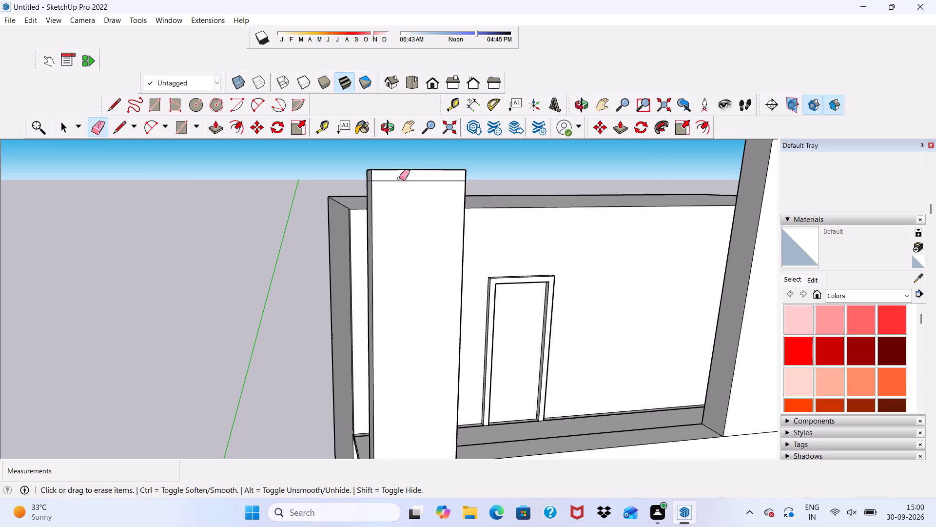
{"action": "left_click", "coordinate": [396, 181]}
{"action": "scroll", "coordinate": [396, 182], "scroll_direction": "down", "scroll_amount": 1}
{"action": "middle_click_drag", "start_coordinate": [397, 182], "coordinate": [484, 221]}
{"action": "scroll", "coordinate": [439, 251], "scroll_direction": "up", "scroll_amount": 4}
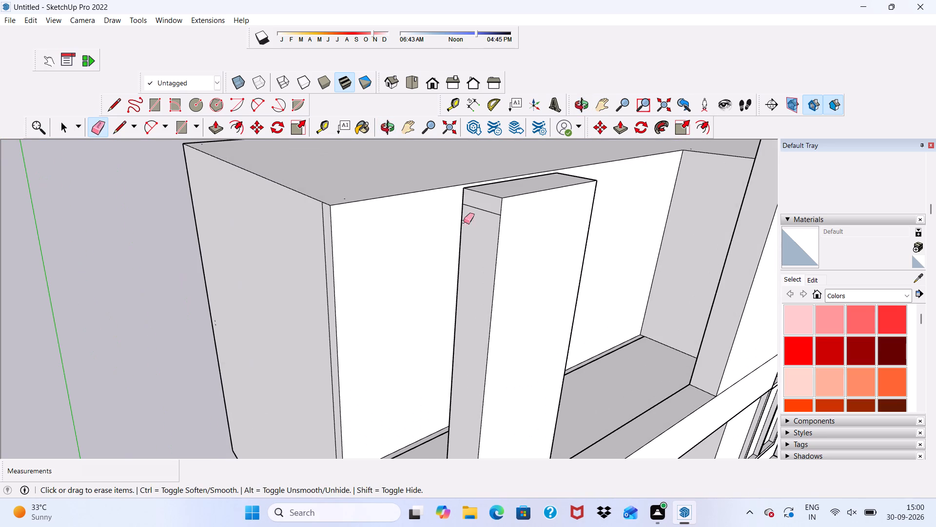
{"action": "left_click", "coordinate": [480, 201]}
{"action": "scroll", "coordinate": [480, 201], "scroll_direction": "down", "scroll_amount": 10}
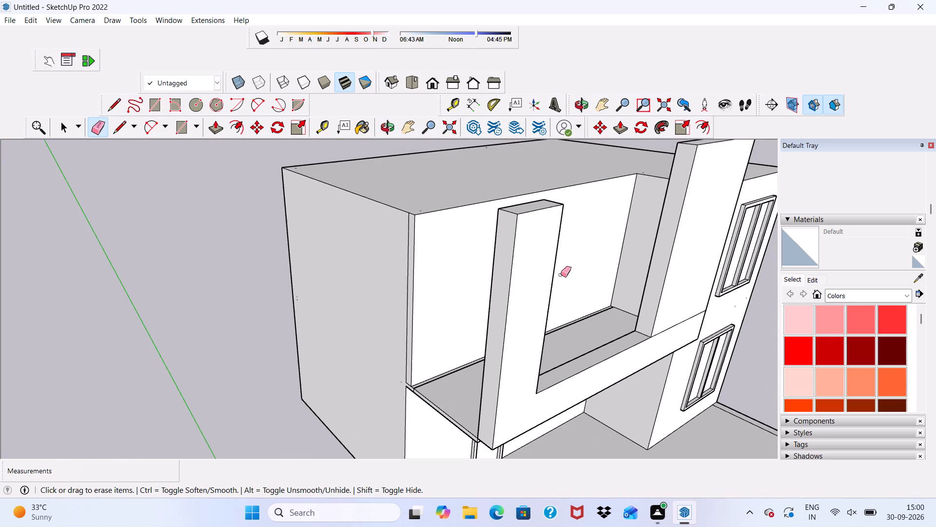
{"action": "middle_click_drag", "start_coordinate": [562, 274], "coordinate": [404, 285]}
{"action": "scroll", "coordinate": [300, 261], "scroll_direction": "up", "scroll_amount": 5}
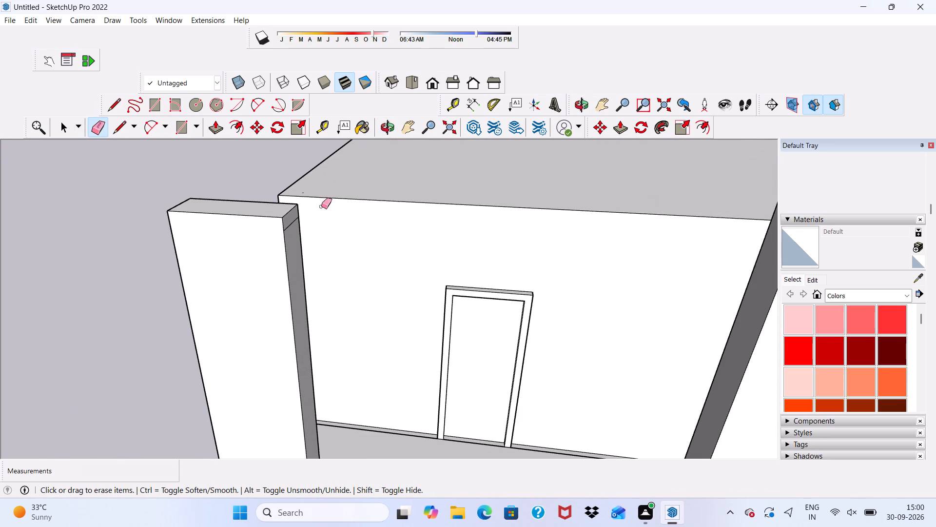
{"action": "left_click", "coordinate": [294, 221]}
Examine the balcony and both tall front panels from several angles and in the standard front view.
{"action": "scroll", "coordinate": [294, 222], "scroll_direction": "down", "scroll_amount": 9}
{"action": "scroll", "coordinate": [294, 223], "scroll_direction": "up", "scroll_amount": 1}
{"action": "scroll", "coordinate": [294, 223], "scroll_direction": "down", "scroll_amount": 7}
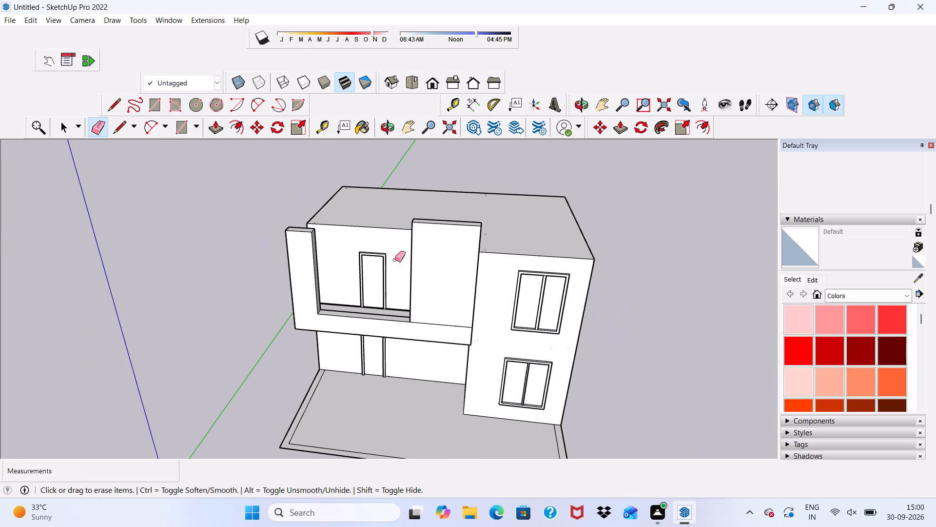
{"action": "middle_click_drag", "start_coordinate": [402, 214], "coordinate": [596, 291]}
{"action": "scroll", "coordinate": [486, 226], "scroll_direction": "up", "scroll_amount": 6}
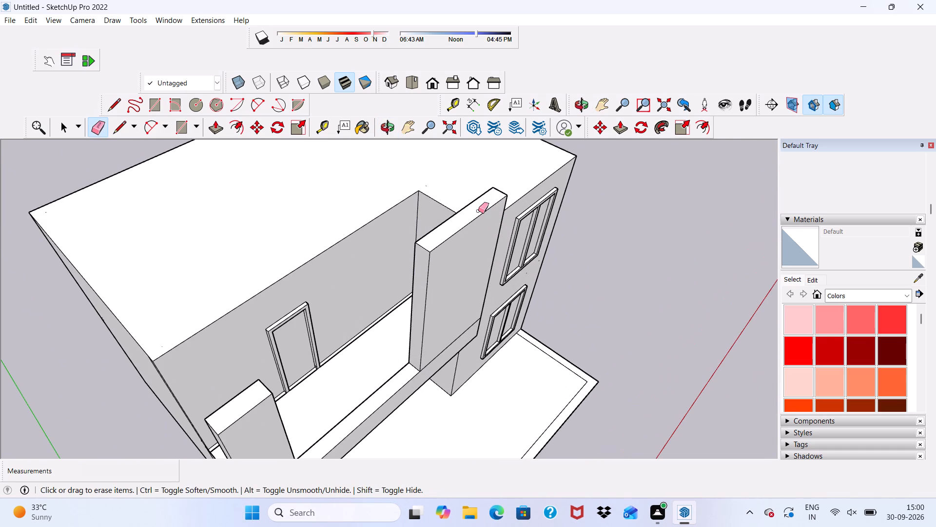
{"action": "scroll", "coordinate": [478, 211], "scroll_direction": "up", "scroll_amount": 1}
{"action": "scroll", "coordinate": [469, 215], "scroll_direction": "down", "scroll_amount": 5}
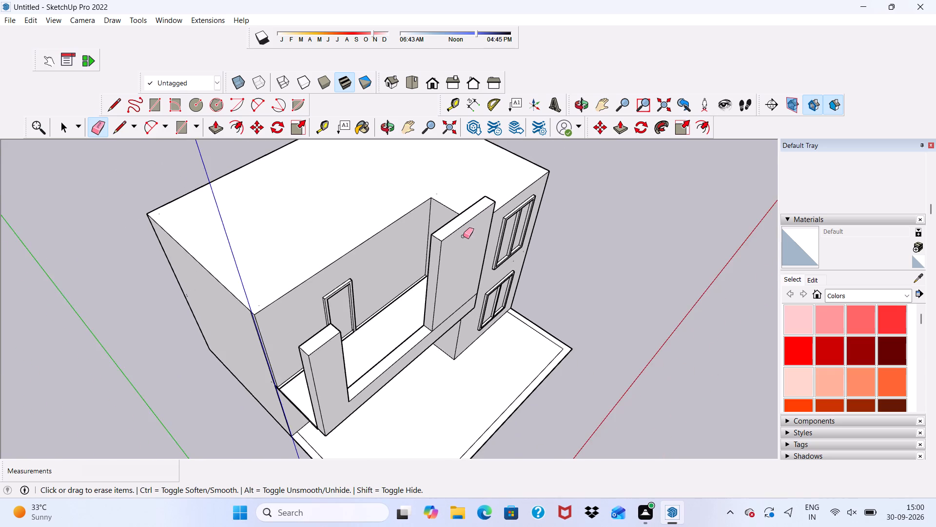
{"action": "scroll", "coordinate": [463, 236], "scroll_direction": "down", "scroll_amount": 10}
{"action": "middle_click_drag", "start_coordinate": [463, 248], "coordinate": [318, 210]}
{"action": "middle_click", "coordinate": [343, 186]}
{"action": "middle_click", "coordinate": [344, 184]}
{"action": "scroll", "coordinate": [396, 298], "scroll_direction": "up", "scroll_amount": 6}
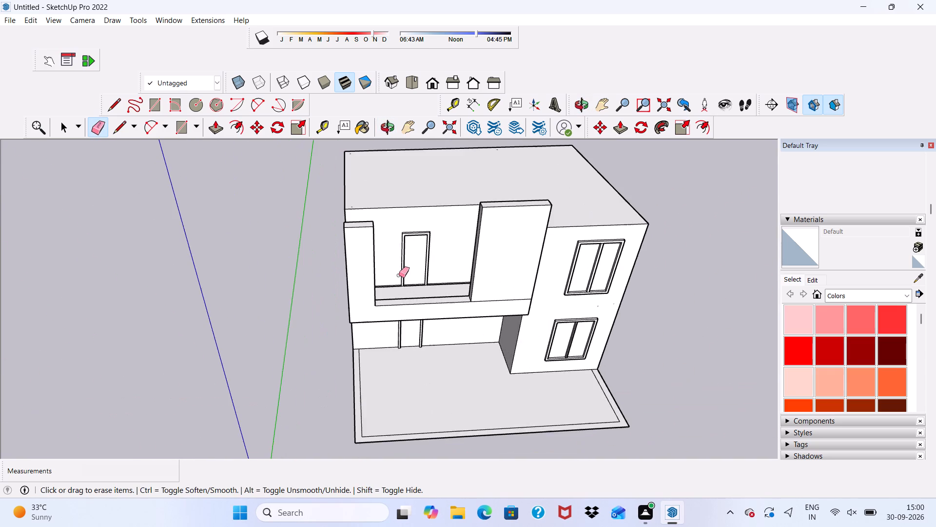
{"action": "scroll", "coordinate": [397, 227], "scroll_direction": "up", "scroll_amount": 4}
{"action": "scroll", "coordinate": [397, 227], "scroll_direction": "down", "scroll_amount": 5}
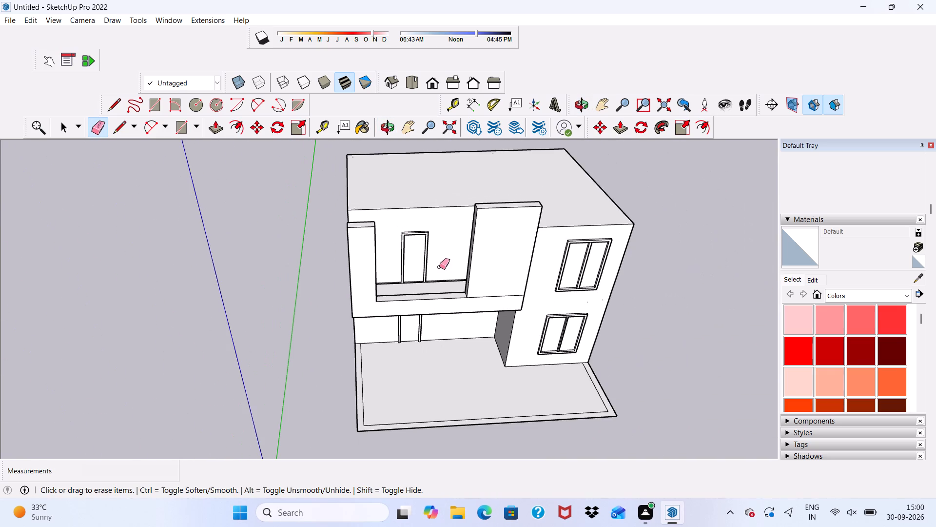
{"action": "key", "text": "space"}
{"action": "scroll", "coordinate": [440, 266], "scroll_direction": "down", "scroll_amount": 6}
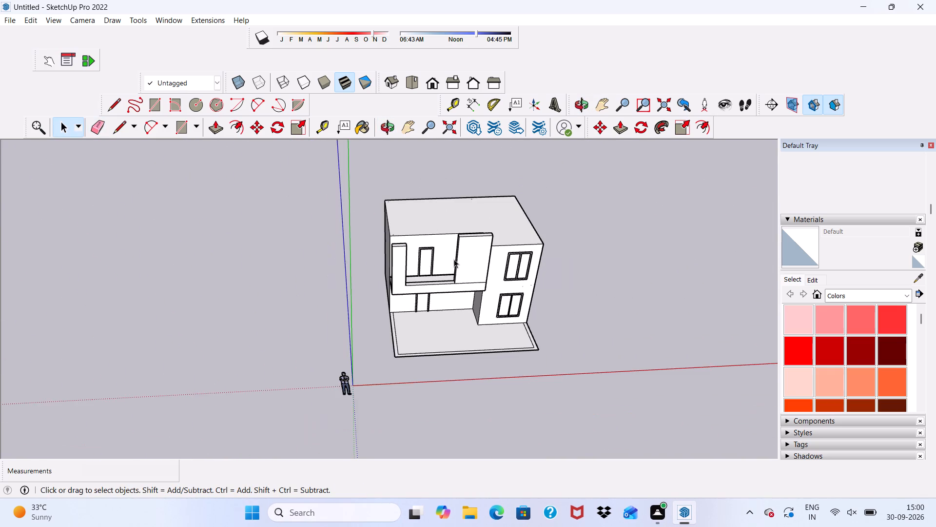
{"action": "middle_click_drag", "start_coordinate": [453, 259], "coordinate": [428, 177]}
{"action": "scroll", "coordinate": [428, 182], "scroll_direction": "down", "scroll_amount": 5}
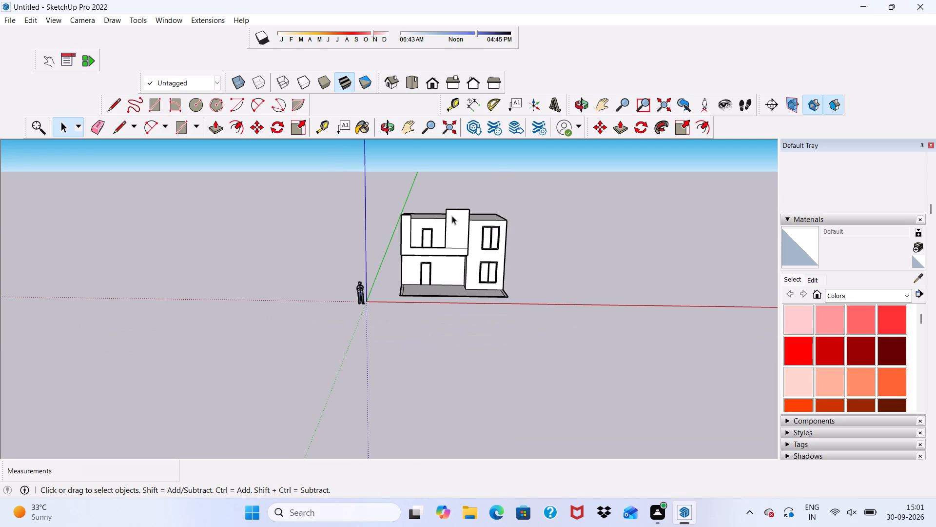
{"action": "left_click", "coordinate": [440, 84]}
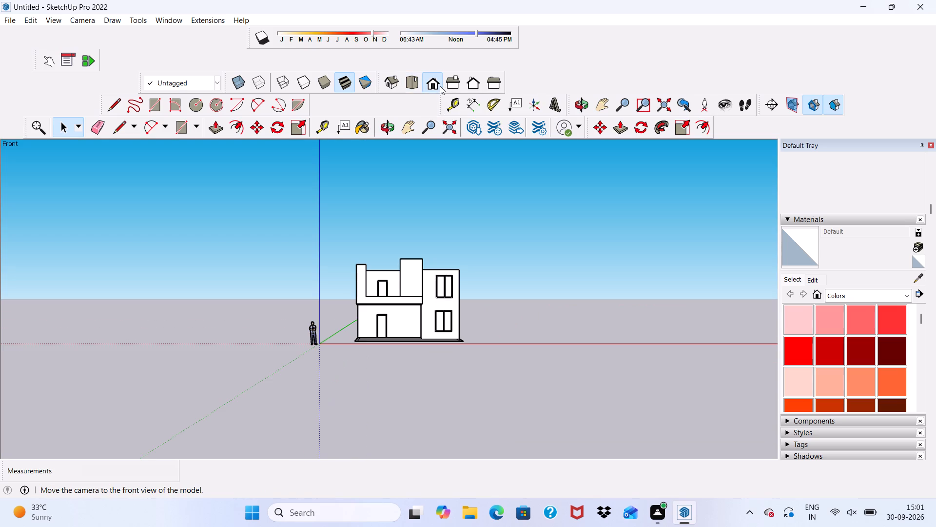
{"action": "scroll", "coordinate": [461, 125], "scroll_direction": "down", "scroll_amount": 4}
{"action": "scroll", "coordinate": [378, 251], "scroll_direction": "up", "scroll_amount": 6}
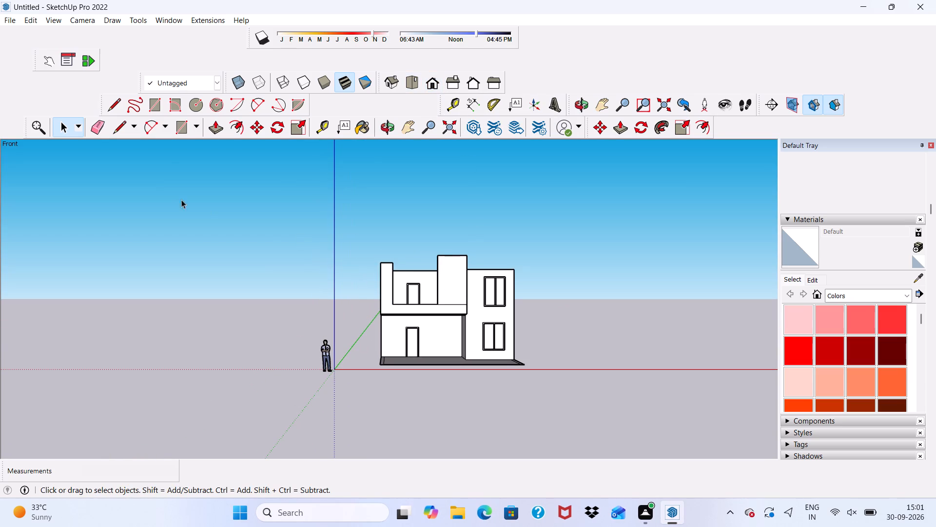
{"action": "scroll", "coordinate": [166, 154], "scroll_direction": "up", "scroll_amount": 7}
{"action": "scroll", "coordinate": [130, 132], "scroll_direction": "down", "scroll_amount": 10}
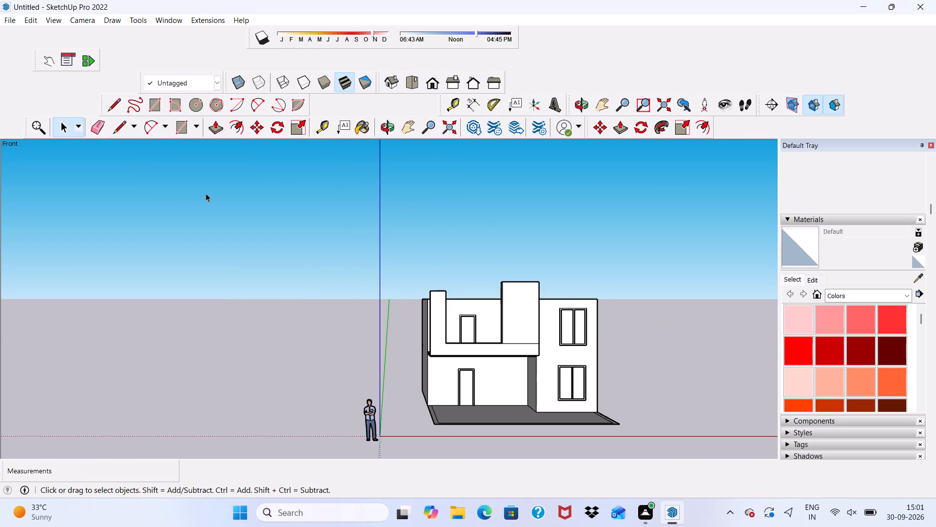
{"action": "scroll", "coordinate": [206, 193], "scroll_direction": "down", "scroll_amount": 3}
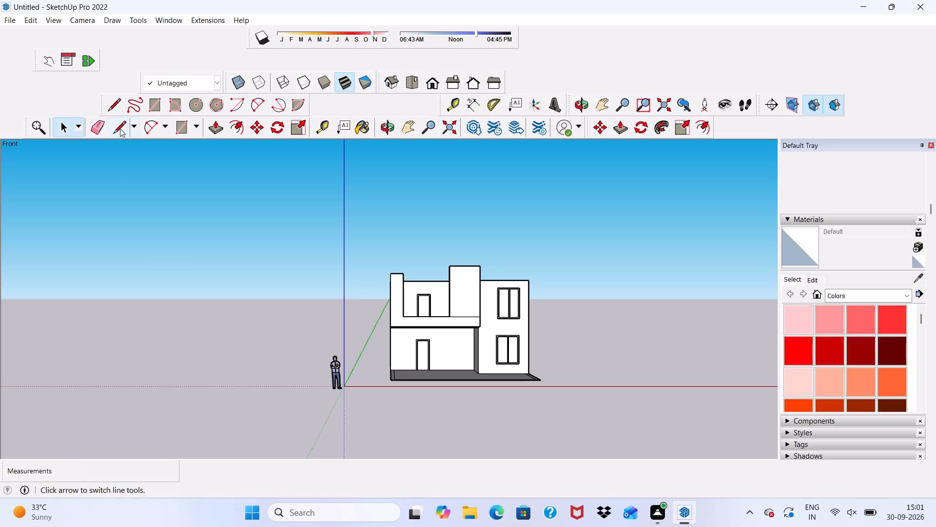
Erase the seam line between the base of the second tall panel and the front face of the balcony parapet.
{"action": "left_click", "coordinate": [99, 119]}
{"action": "scroll", "coordinate": [466, 300], "scroll_direction": "up", "scroll_amount": 7}
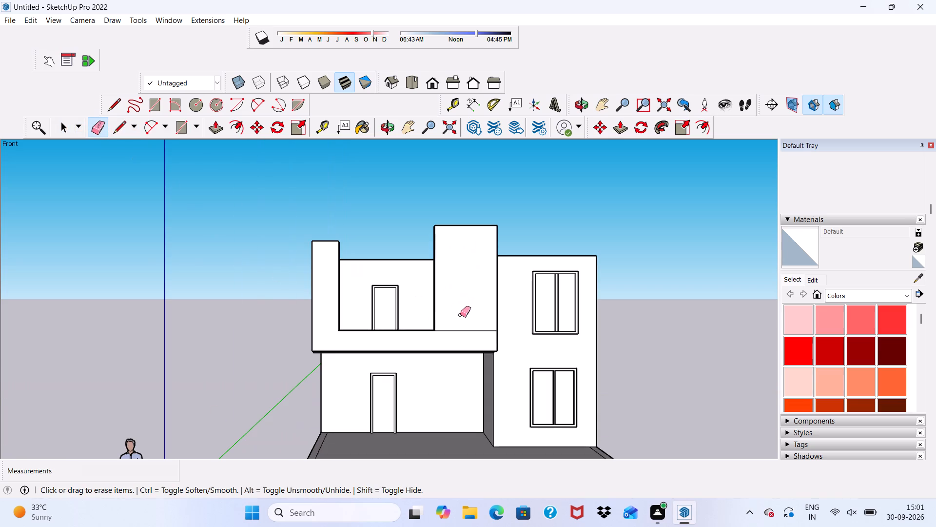
{"action": "left_click", "coordinate": [458, 332]}
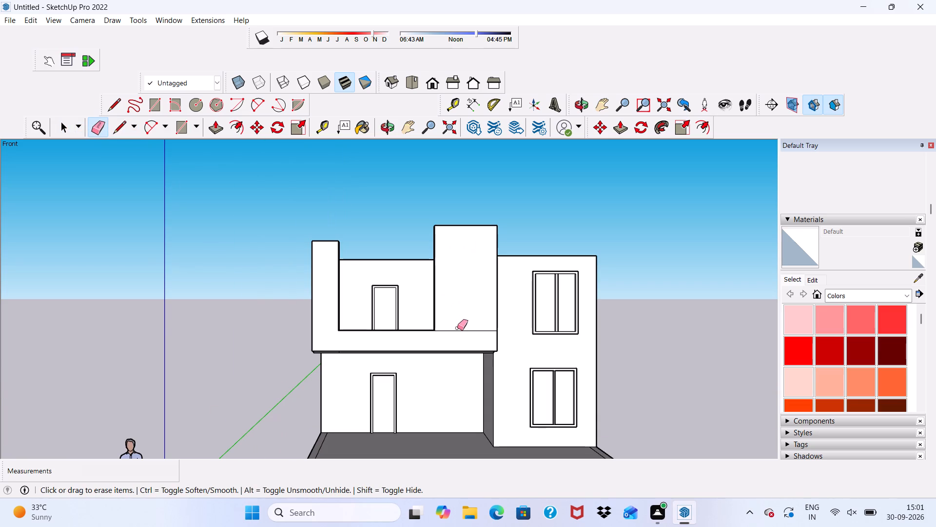
{"action": "left_click", "coordinate": [457, 331]}
{"action": "scroll", "coordinate": [456, 331], "scroll_direction": "down", "scroll_amount": 7}
{"action": "middle_click_drag", "start_coordinate": [444, 320], "coordinate": [543, 360]}
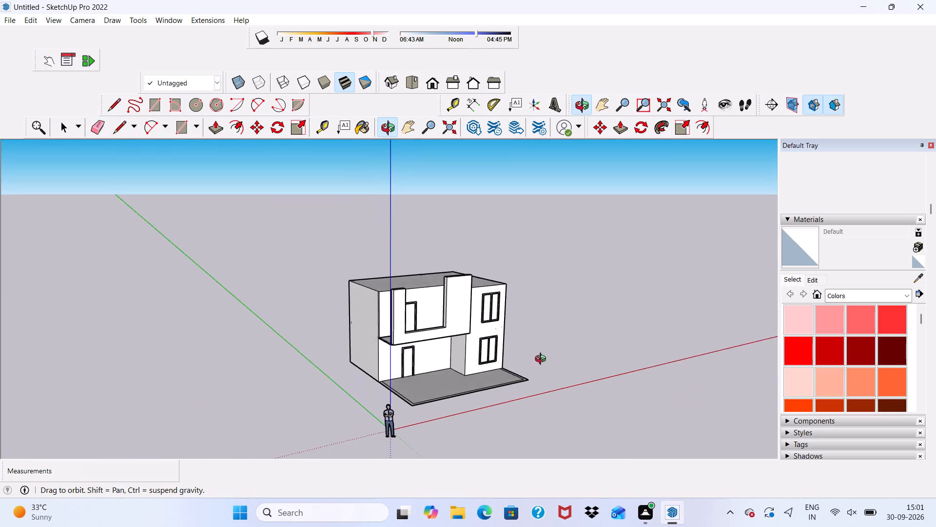
{"action": "middle_click_drag", "start_coordinate": [543, 360], "coordinate": [449, 321]}
{"action": "scroll", "coordinate": [449, 296], "scroll_direction": "up", "scroll_amount": 7}
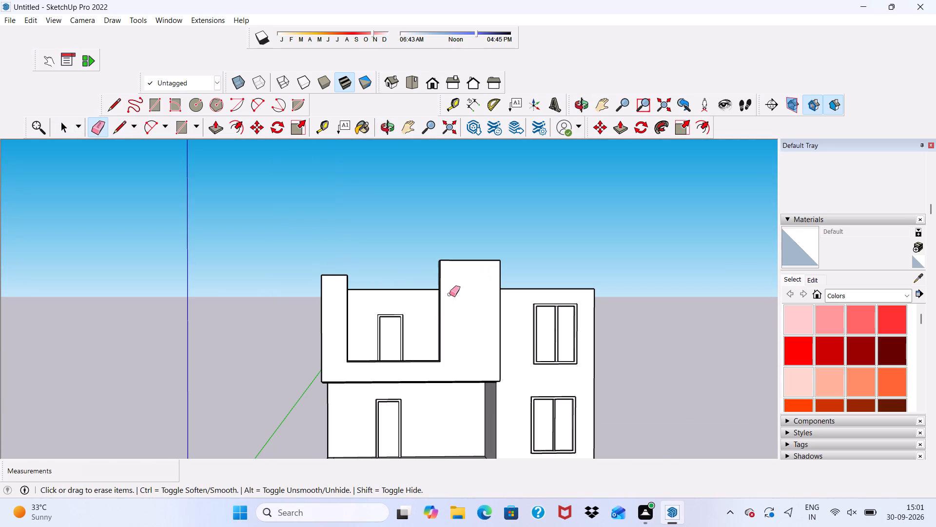
{"action": "key", "text": "space"}
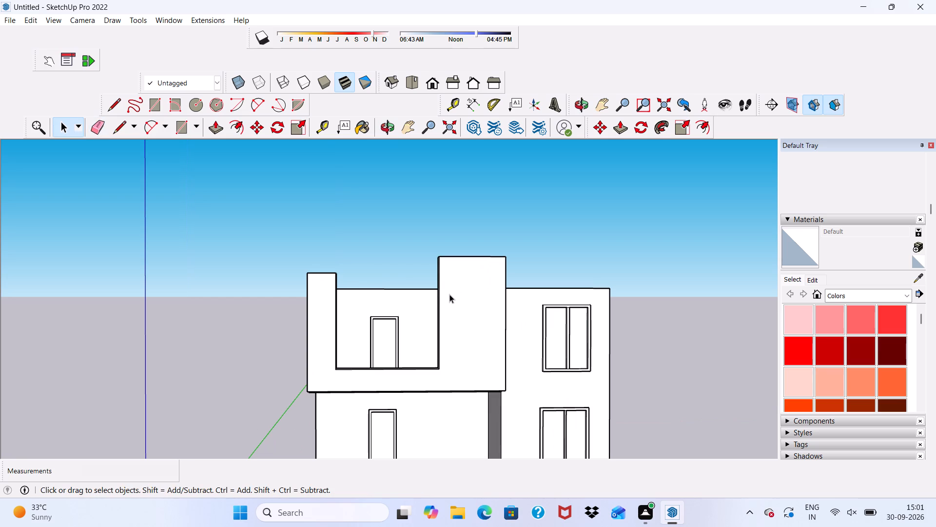
Draw a 1' line across the second tall panel's side face toward the corner panel, a short way below its top.
{"action": "scroll", "coordinate": [442, 289], "scroll_direction": "down", "scroll_amount": 4}
{"action": "middle_click_drag", "start_coordinate": [424, 290], "coordinate": [563, 394]}
{"action": "scroll", "coordinate": [477, 283], "scroll_direction": "up", "scroll_amount": 2}
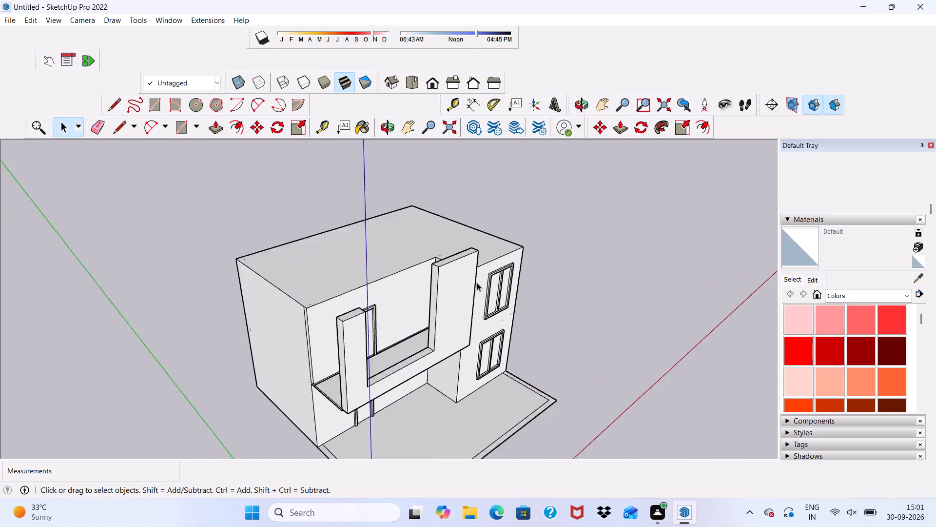
{"action": "scroll", "coordinate": [477, 283], "scroll_direction": "up", "scroll_amount": 3}
{"action": "scroll", "coordinate": [302, 282], "scroll_direction": "up", "scroll_amount": 3}
{"action": "left_click", "coordinate": [120, 130]}
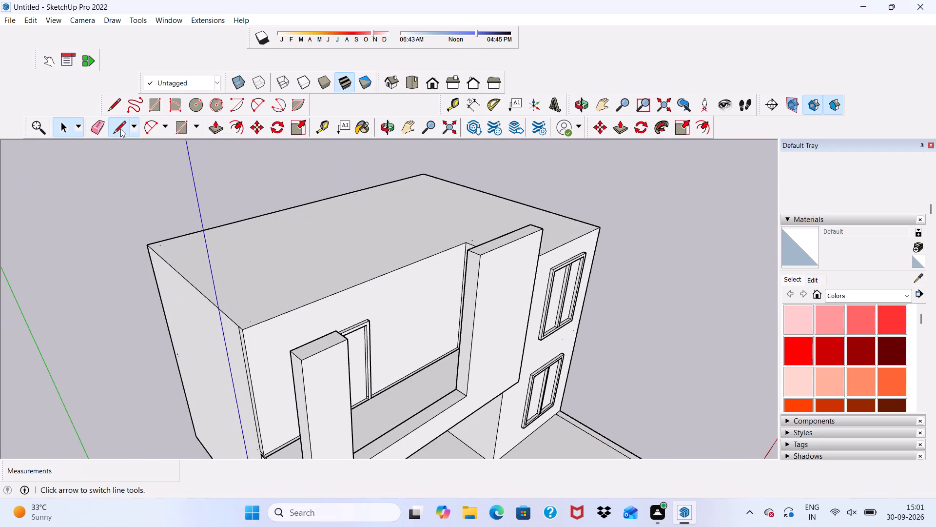
{"action": "scroll", "coordinate": [473, 276], "scroll_direction": "up", "scroll_amount": 4}
{"action": "left_click", "coordinate": [475, 287]}
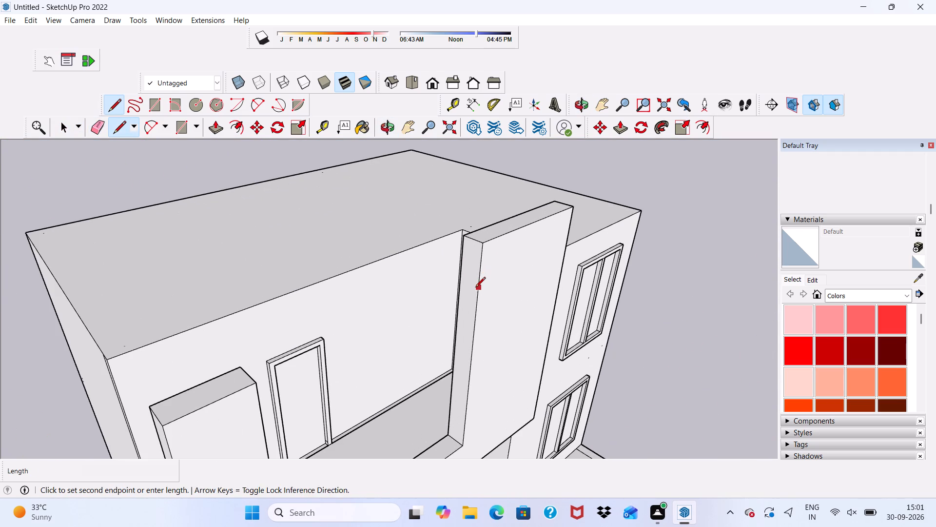
{"action": "scroll", "coordinate": [474, 288], "scroll_direction": "up", "scroll_amount": 6}
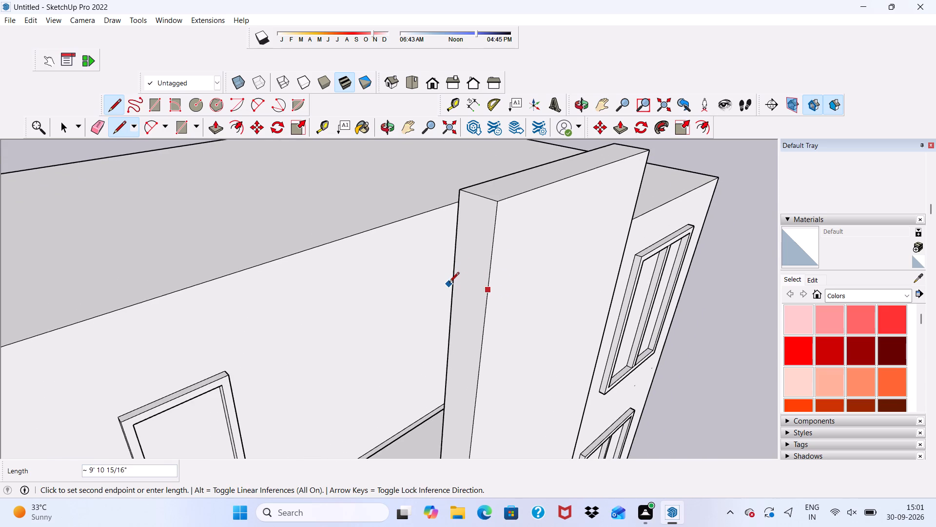
{"action": "scroll", "coordinate": [449, 283], "scroll_direction": "up", "scroll_amount": 7}
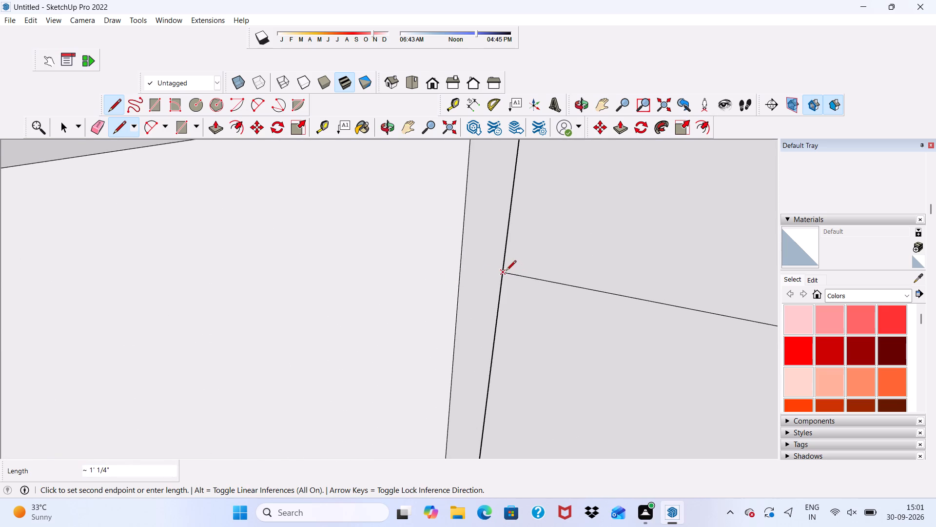
{"action": "scroll", "coordinate": [516, 234], "scroll_direction": "down", "scroll_amount": 9}
{"action": "scroll", "coordinate": [498, 262], "scroll_direction": "up", "scroll_amount": 1}
{"action": "scroll", "coordinate": [497, 264], "scroll_direction": "down", "scroll_amount": 10}
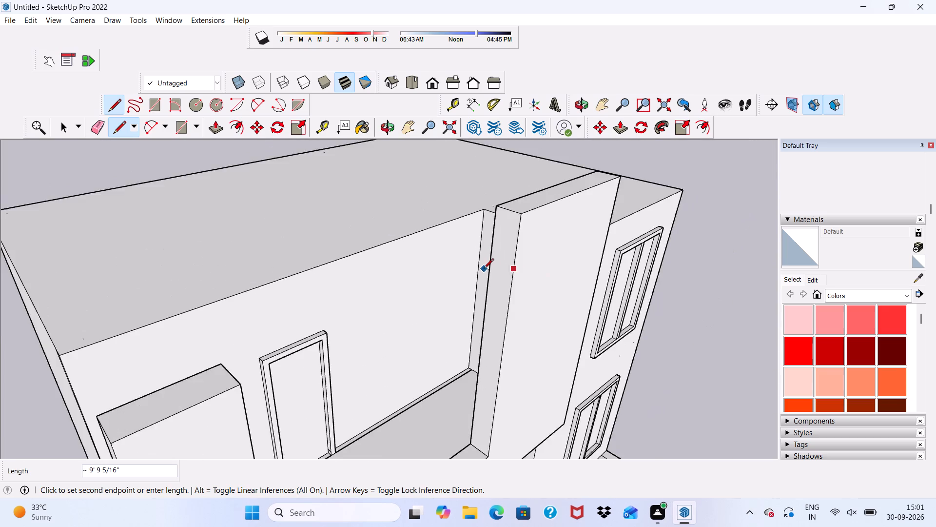
{"action": "scroll", "coordinate": [484, 269], "scroll_direction": "down", "scroll_amount": 3}
{"action": "scroll", "coordinate": [483, 269], "scroll_direction": "up", "scroll_amount": 2}
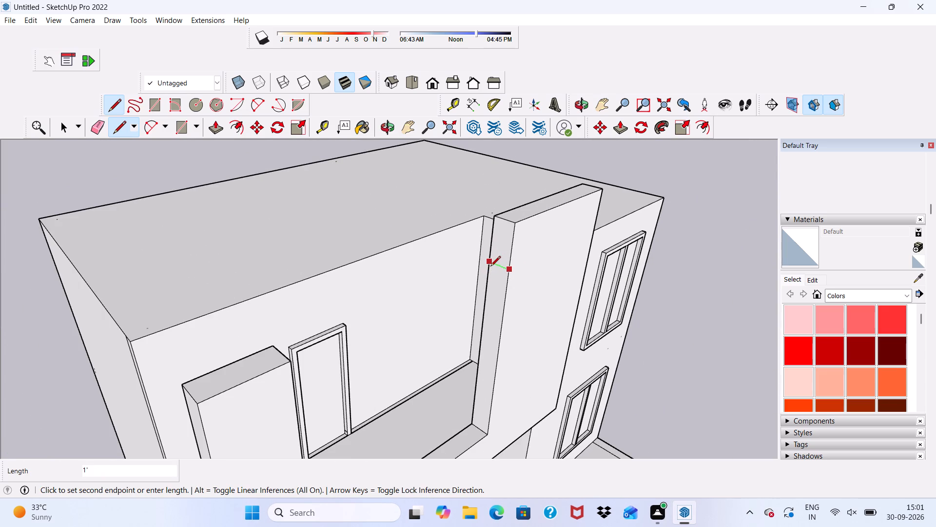
{"action": "left_click", "coordinate": [489, 263]}
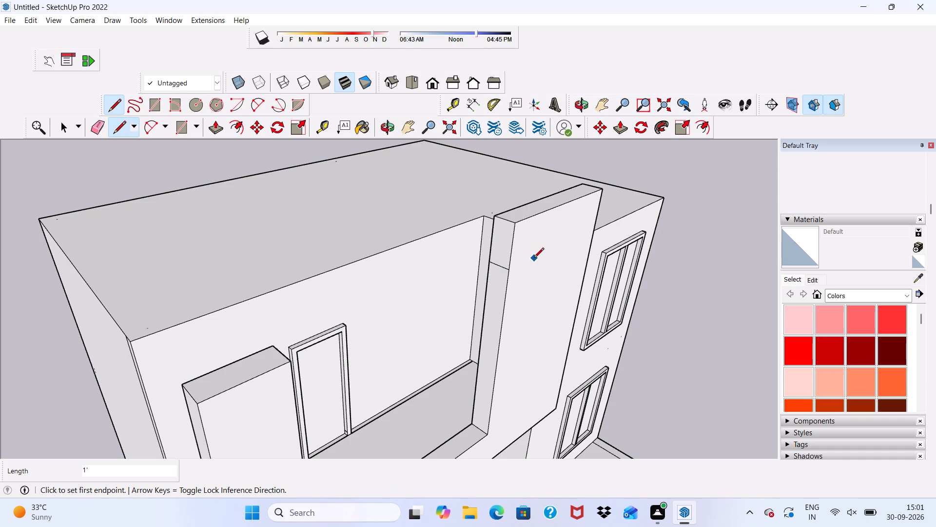
{"action": "key", "text": "space"}
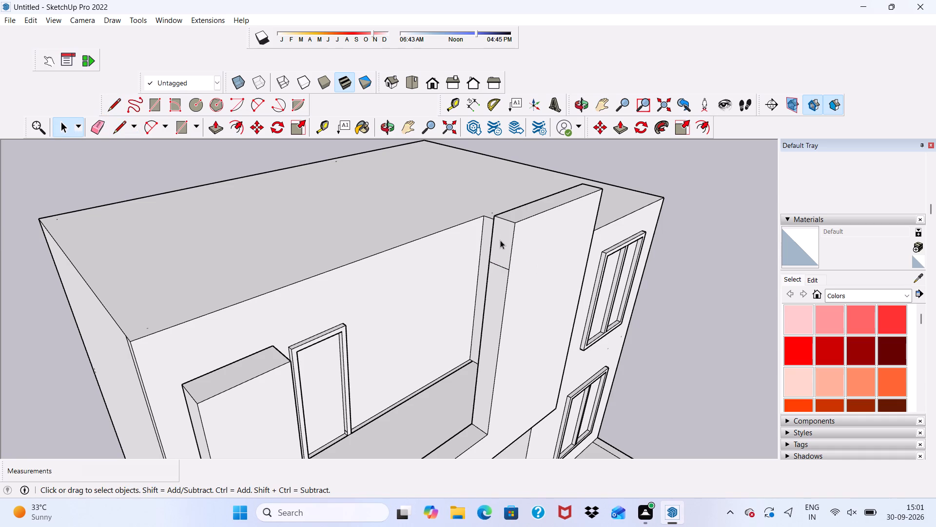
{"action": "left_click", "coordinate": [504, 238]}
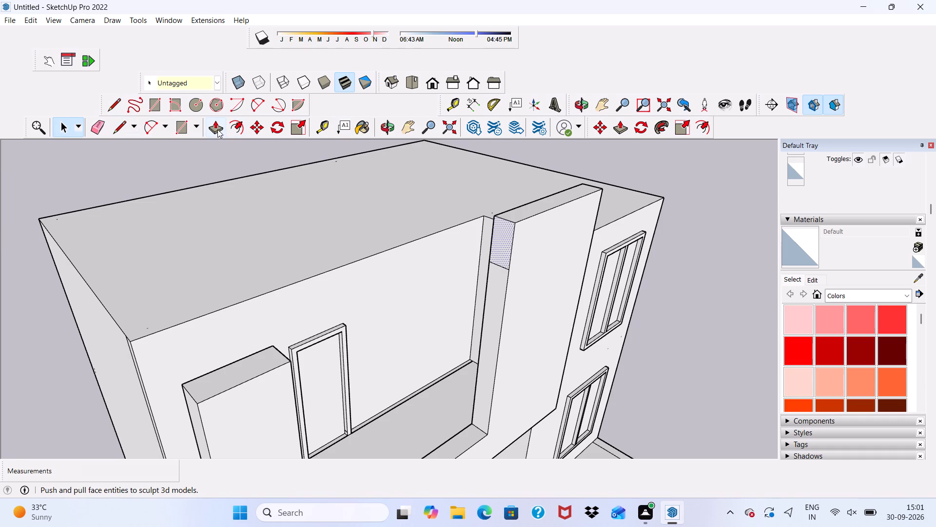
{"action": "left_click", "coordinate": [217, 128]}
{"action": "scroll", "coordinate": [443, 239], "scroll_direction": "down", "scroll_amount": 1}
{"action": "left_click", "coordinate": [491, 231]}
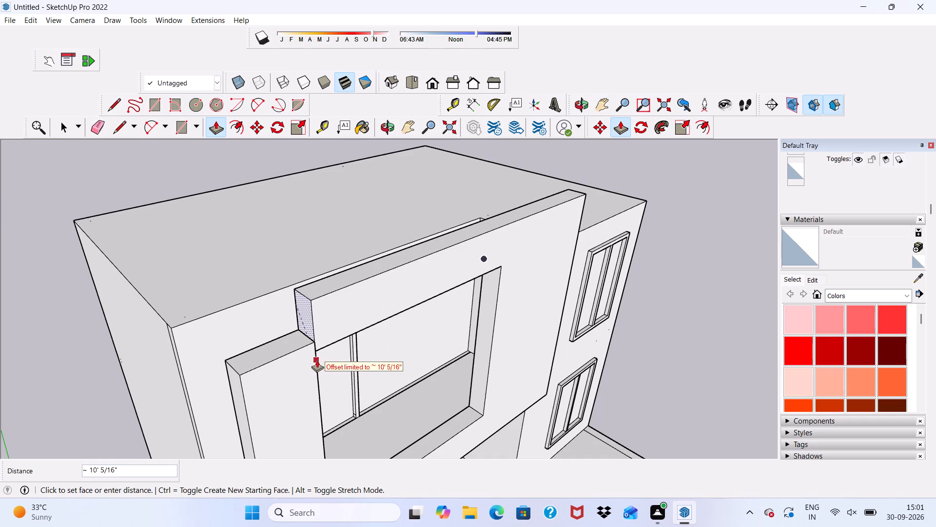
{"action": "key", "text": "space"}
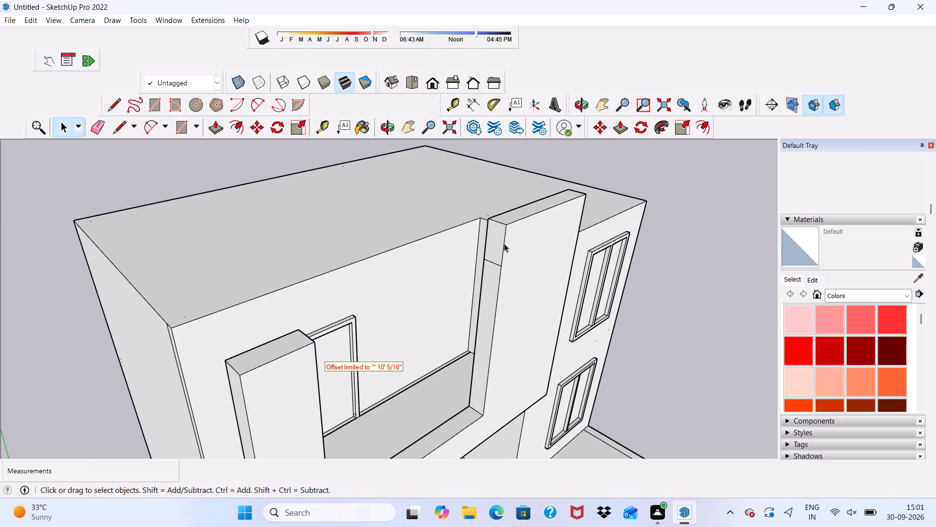
Push/Pull the upper part of the second tall panel's side face about 10' 5/16" across to the corner panel, forming a top beam.
{"action": "left_click", "coordinate": [217, 126]}
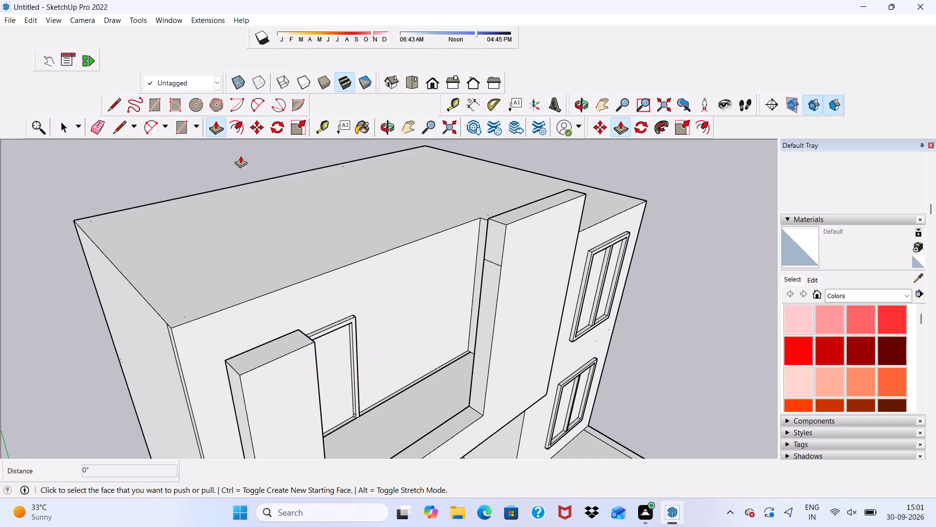
{"action": "left_click", "coordinate": [497, 237]}
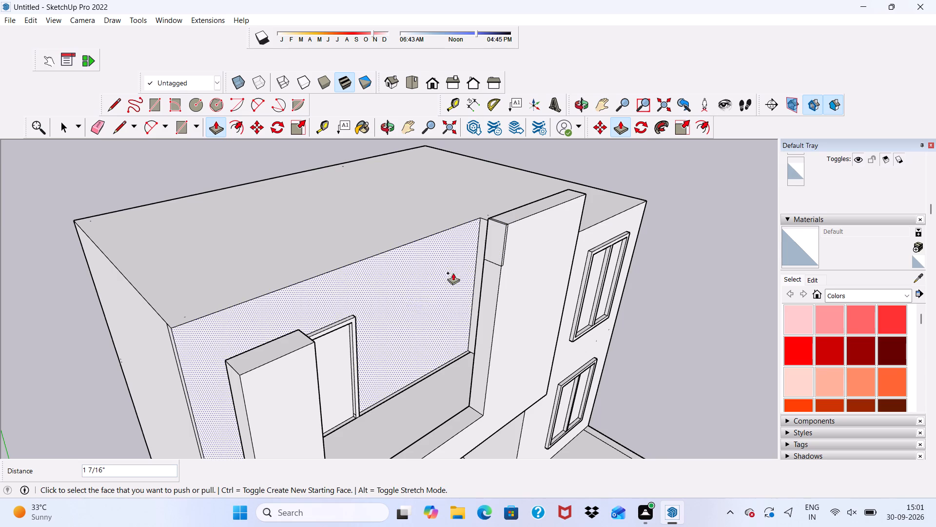
{"action": "key", "text": "ctrl+z"}
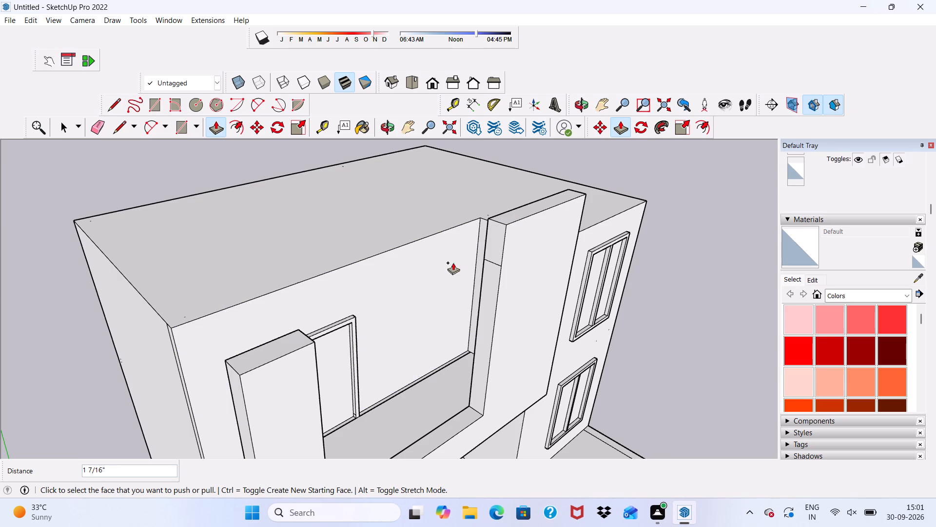
{"action": "scroll", "coordinate": [521, 231], "scroll_direction": "up", "scroll_amount": 5}
{"action": "left_click", "coordinate": [492, 240]}
{"action": "scroll", "coordinate": [492, 241], "scroll_direction": "down", "scroll_amount": 4}
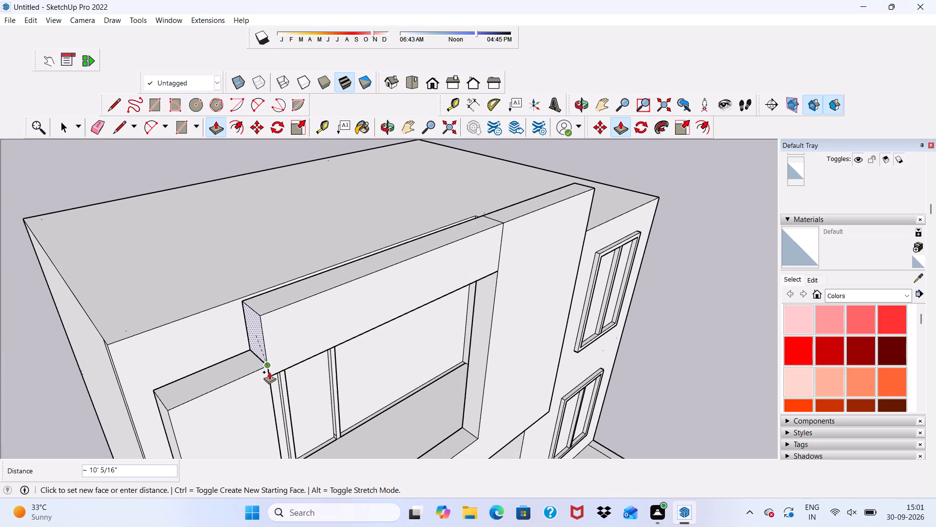
{"action": "left_click", "coordinate": [269, 370]}
Push/Pull the corner panel's top face up until it is level with the top of the beam.
{"action": "scroll", "coordinate": [253, 345], "scroll_direction": "down", "scroll_amount": 4}
{"action": "middle_click_drag", "start_coordinate": [253, 344], "coordinate": [133, 283]}
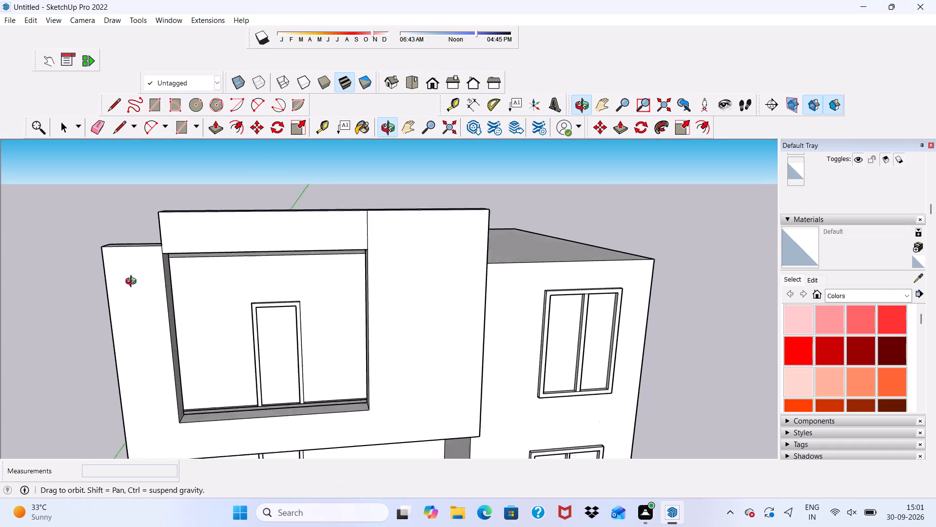
{"action": "middle_click_drag", "start_coordinate": [133, 283], "coordinate": [121, 281]}
{"action": "scroll", "coordinate": [156, 230], "scroll_direction": "up", "scroll_amount": 4}
{"action": "middle_click_drag", "start_coordinate": [156, 229], "coordinate": [179, 255]}
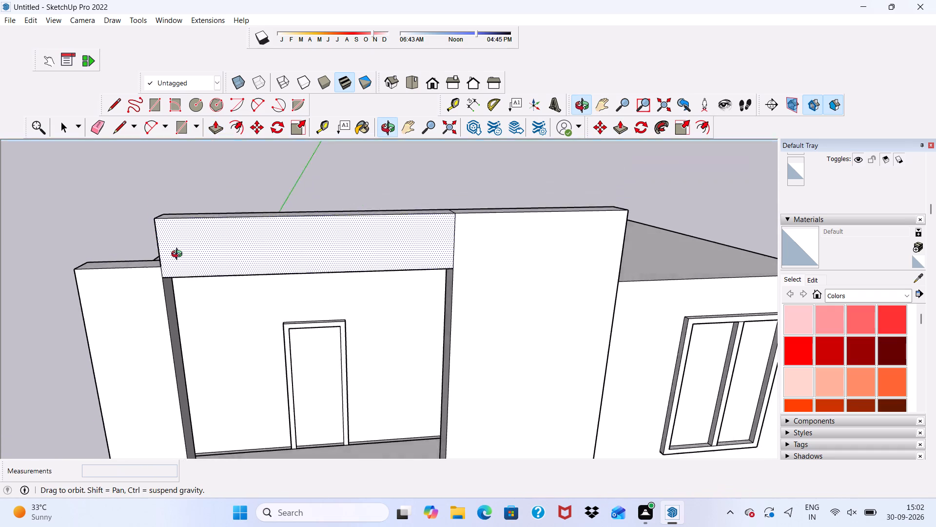
{"action": "middle_click_drag", "start_coordinate": [179, 255], "coordinate": [255, 273]}
{"action": "left_click", "coordinate": [179, 329]}
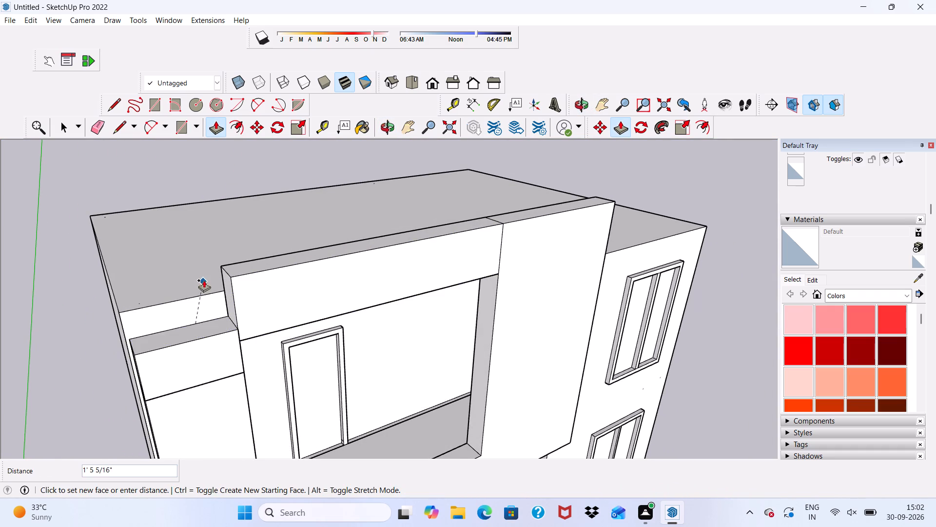
{"action": "left_click_drag", "start_coordinate": [233, 263], "coordinate": [240, 270]}
{"action": "key", "text": "space"}
Examine the balcony frame and the whole building from the front.
{"action": "scroll", "coordinate": [273, 270], "scroll_direction": "down", "scroll_amount": 3}
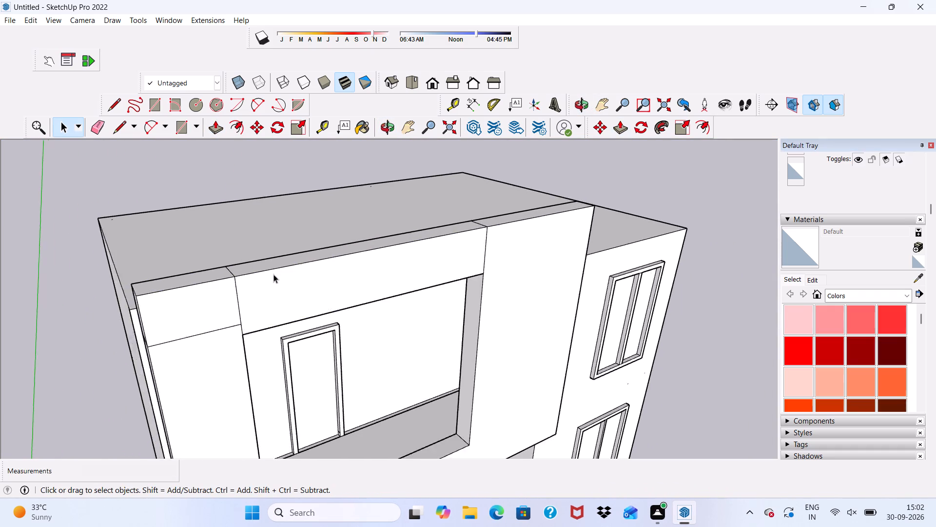
{"action": "scroll", "coordinate": [273, 274], "scroll_direction": "down", "scroll_amount": 2}
{"action": "middle_click_drag", "start_coordinate": [278, 282], "coordinate": [215, 235]}
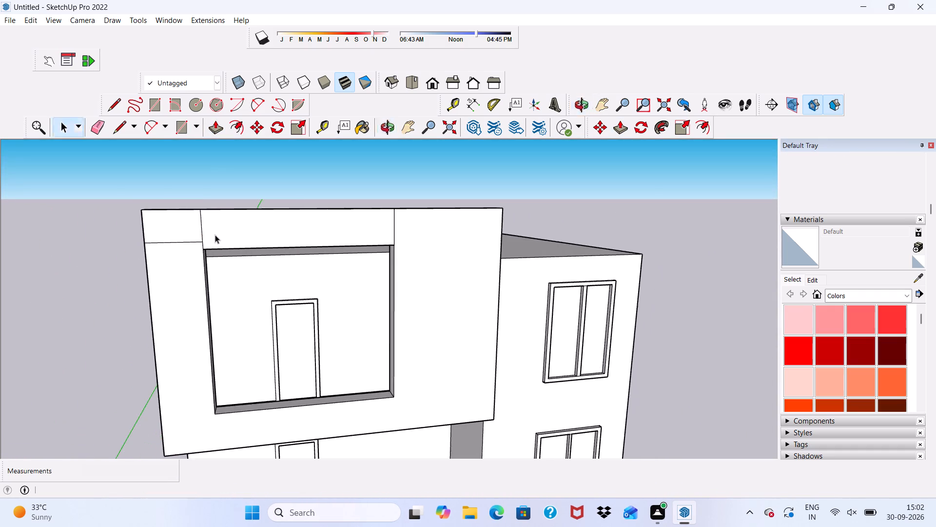
{"action": "scroll", "coordinate": [215, 235], "scroll_direction": "down", "scroll_amount": 5}
{"action": "scroll", "coordinate": [287, 243], "scroll_direction": "down", "scroll_amount": 4}
{"action": "middle_click_drag", "start_coordinate": [288, 242], "coordinate": [272, 257]}
{"action": "middle_click", "coordinate": [273, 253]}
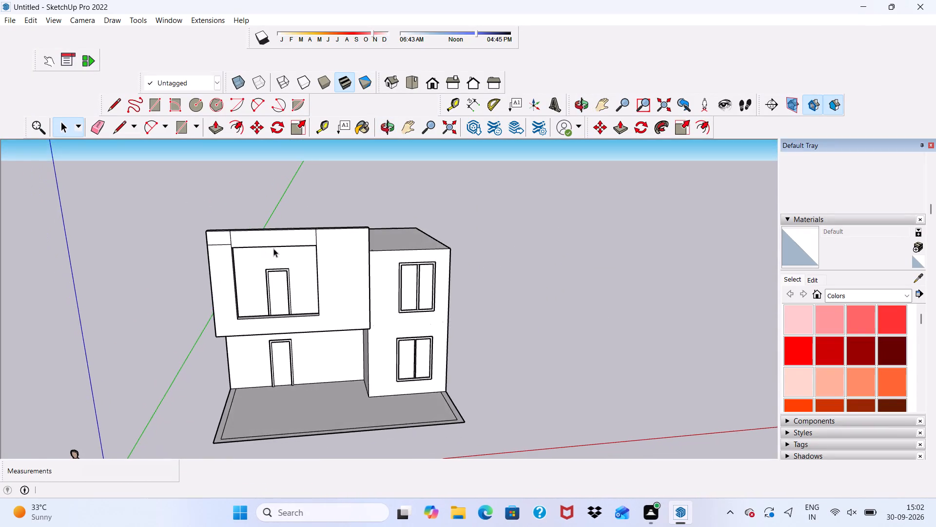
{"action": "scroll", "coordinate": [273, 244], "scroll_direction": "up", "scroll_amount": 3}
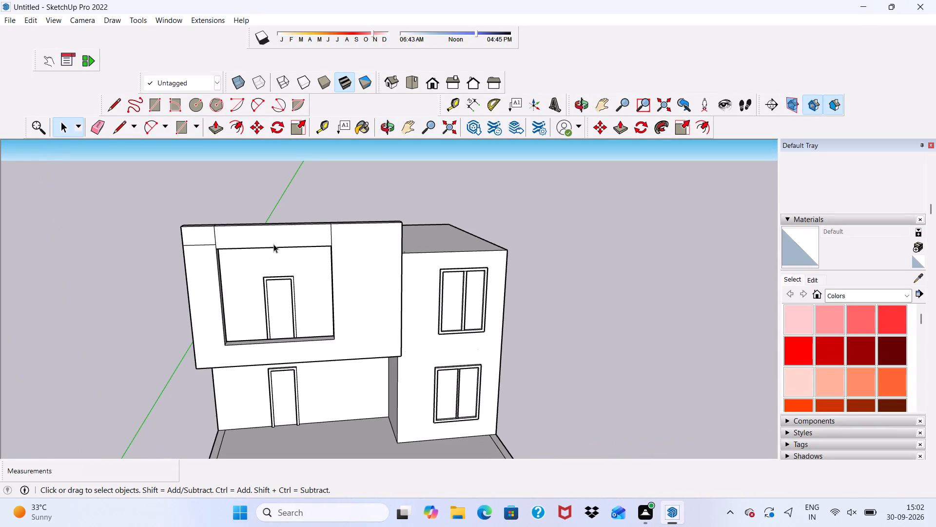
{"action": "scroll", "coordinate": [273, 244], "scroll_direction": "up", "scroll_amount": 7}
{"action": "scroll", "coordinate": [273, 244], "scroll_direction": "down", "scroll_amount": 2}
Erase the seams between the beam and the second tall panel on the frame's top and back faces.
{"action": "middle_click_drag", "start_coordinate": [273, 243], "coordinate": [535, 293]}
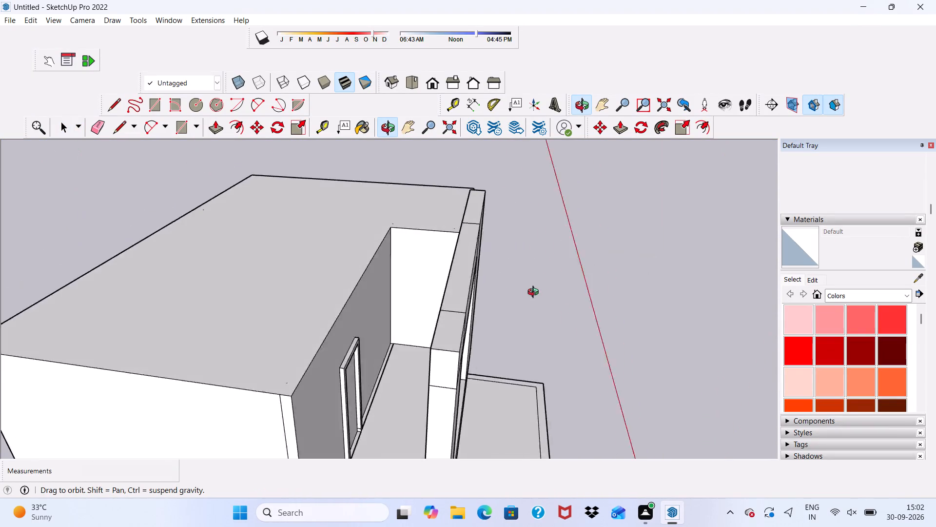
{"action": "middle_click_drag", "start_coordinate": [535, 293], "coordinate": [570, 287]}
{"action": "scroll", "coordinate": [409, 283], "scroll_direction": "up", "scroll_amount": 2}
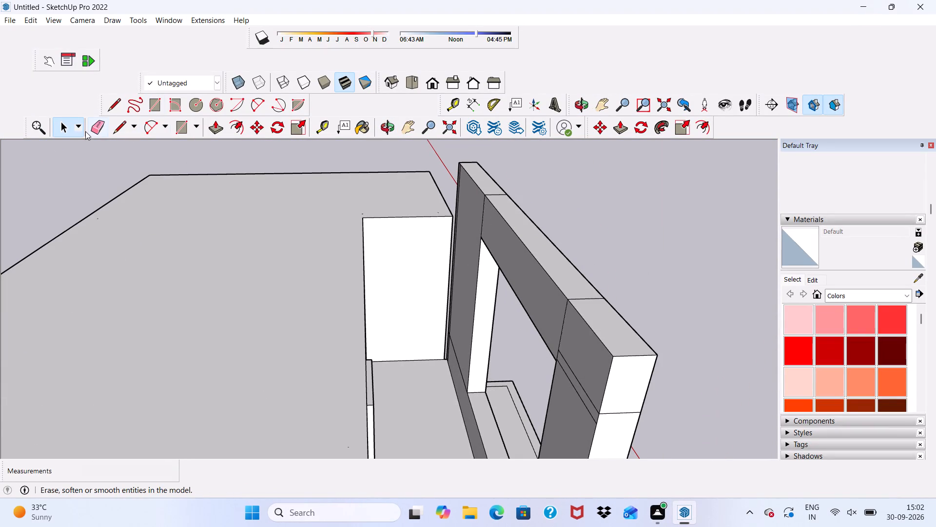
{"action": "left_click", "coordinate": [99, 121]}
{"action": "scroll", "coordinate": [584, 215], "scroll_direction": "up", "scroll_amount": 2}
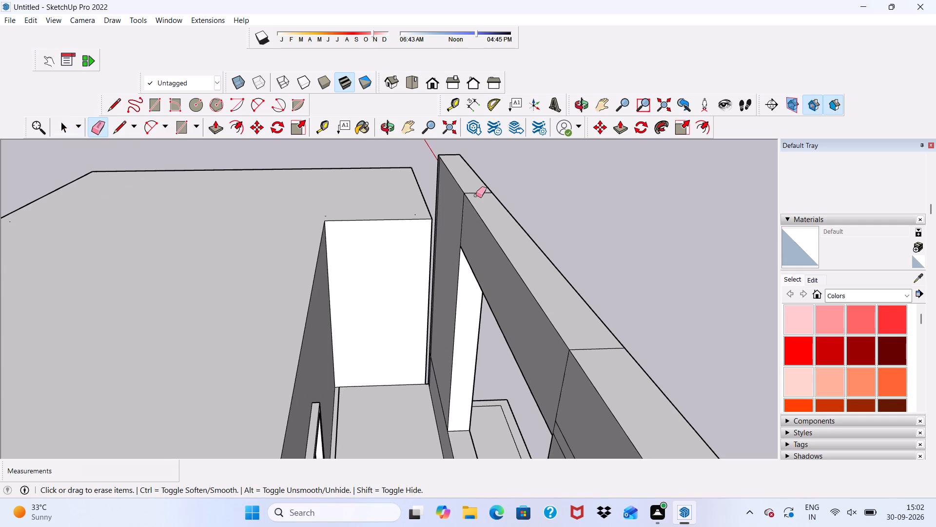
{"action": "left_click", "coordinate": [476, 193]}
{"action": "middle_click_drag", "start_coordinate": [454, 206], "coordinate": [520, 217]}
{"action": "scroll", "coordinate": [520, 217], "scroll_direction": "up", "scroll_amount": 3}
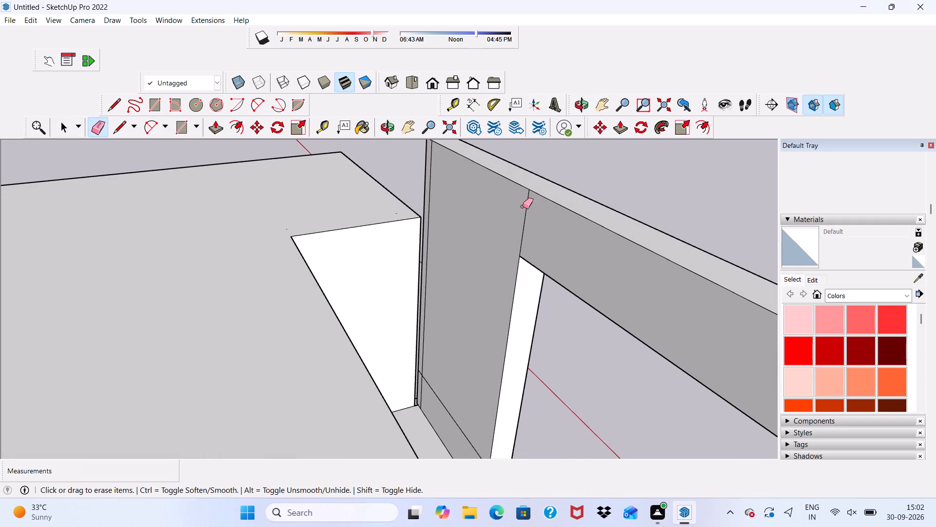
{"action": "left_click", "coordinate": [525, 202]}
{"action": "scroll", "coordinate": [526, 203], "scroll_direction": "down", "scroll_amount": 2}
{"action": "left_click", "coordinate": [527, 200]}
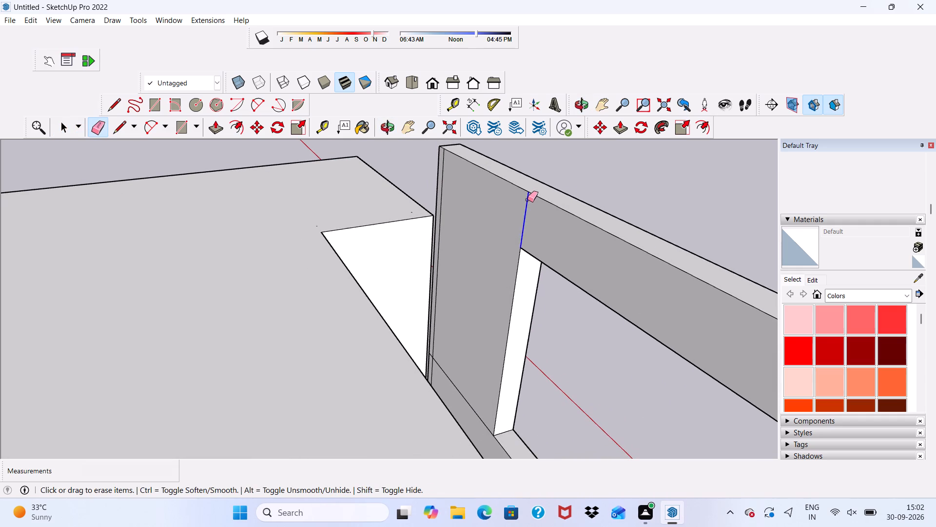
Erase the seam edges on the corner panel's back and outer side faces, including the stub above the opening's corner.
{"action": "scroll", "coordinate": [528, 200], "scroll_direction": "down", "scroll_amount": 9}
{"action": "scroll", "coordinate": [607, 266], "scroll_direction": "up", "scroll_amount": 4}
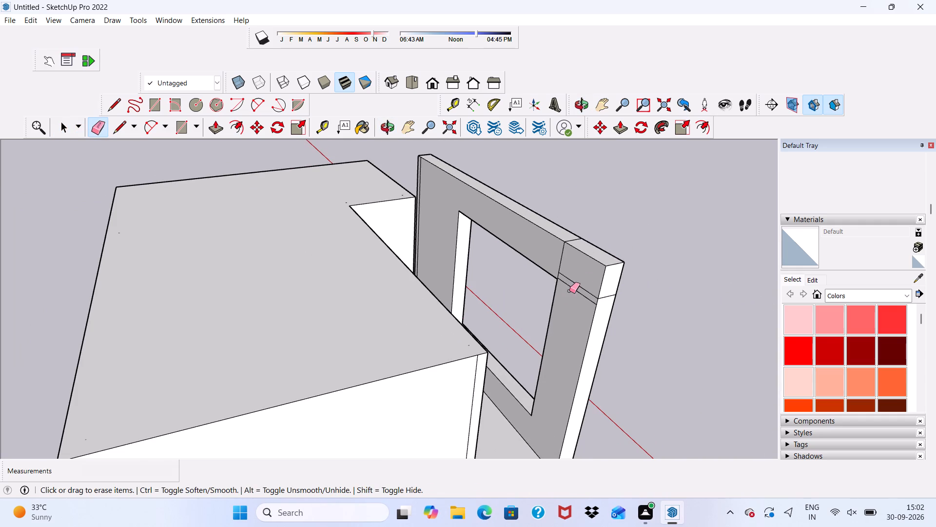
{"action": "left_click_drag", "start_coordinate": [572, 289], "coordinate": [580, 284]}
{"action": "left_click_drag", "start_coordinate": [567, 252], "coordinate": [561, 253]}
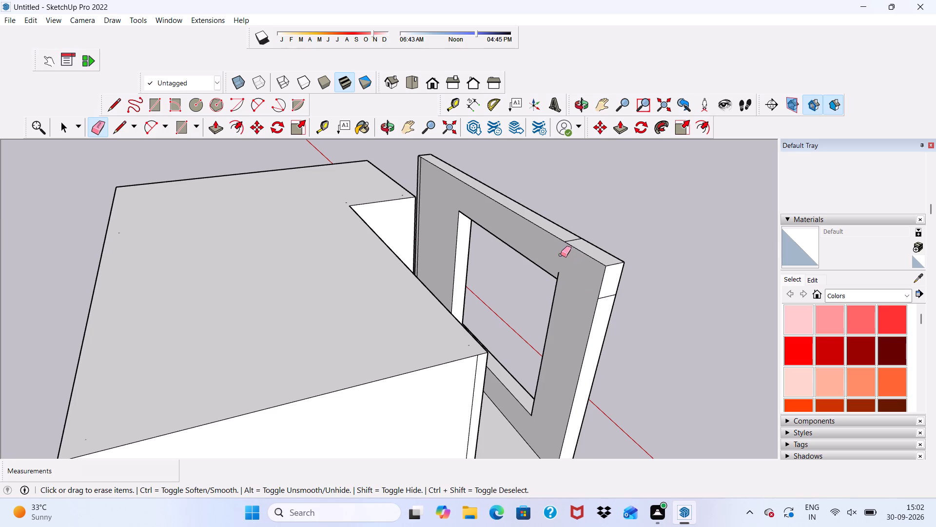
{"action": "left_click", "coordinate": [574, 237]}
{"action": "left_click", "coordinate": [571, 242]}
{"action": "scroll", "coordinate": [612, 311], "scroll_direction": "up", "scroll_amount": 7}
{"action": "left_click_drag", "start_coordinate": [608, 274], "coordinate": [605, 281]}
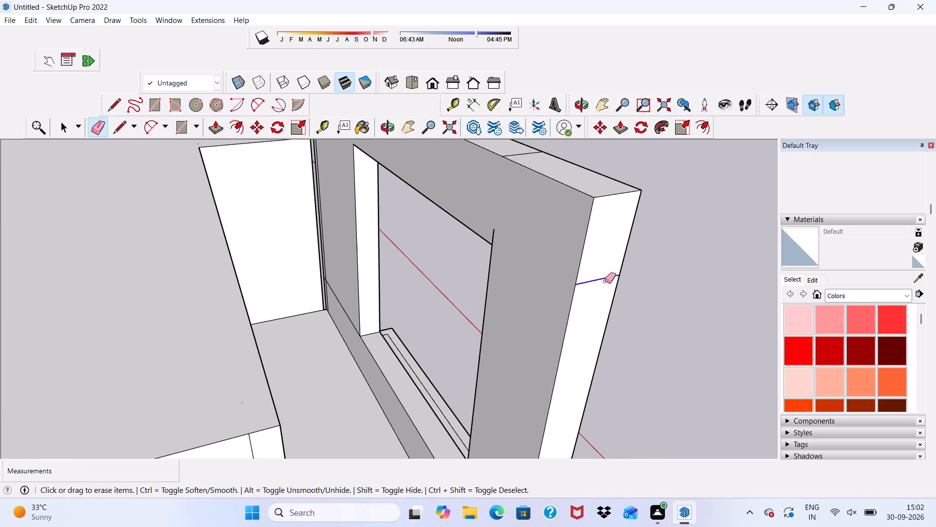
{"action": "left_click_drag", "start_coordinate": [605, 281], "coordinate": [604, 283]}
{"action": "scroll", "coordinate": [542, 279], "scroll_direction": "up", "scroll_amount": 3}
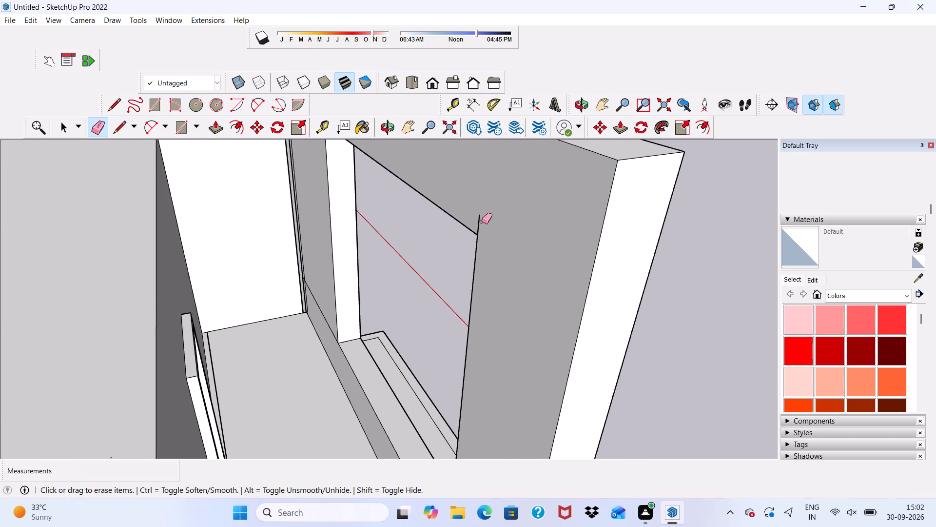
{"action": "left_click", "coordinate": [478, 223]}
Erase the seam across the frame's top face between the beam and the corner panel.
{"action": "scroll", "coordinate": [477, 224], "scroll_direction": "down", "scroll_amount": 9}
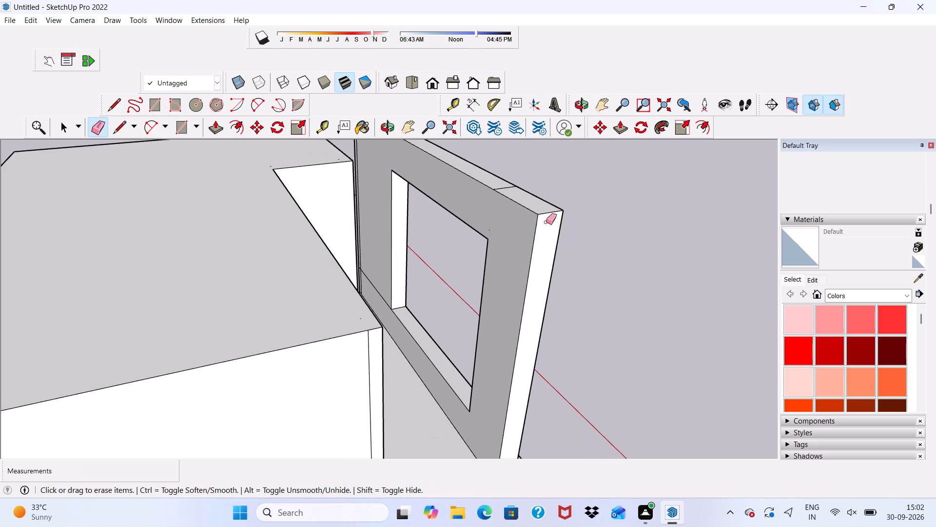
{"action": "scroll", "coordinate": [536, 200], "scroll_direction": "up", "scroll_amount": 3}
{"action": "scroll", "coordinate": [502, 173], "scroll_direction": "up", "scroll_amount": 4}
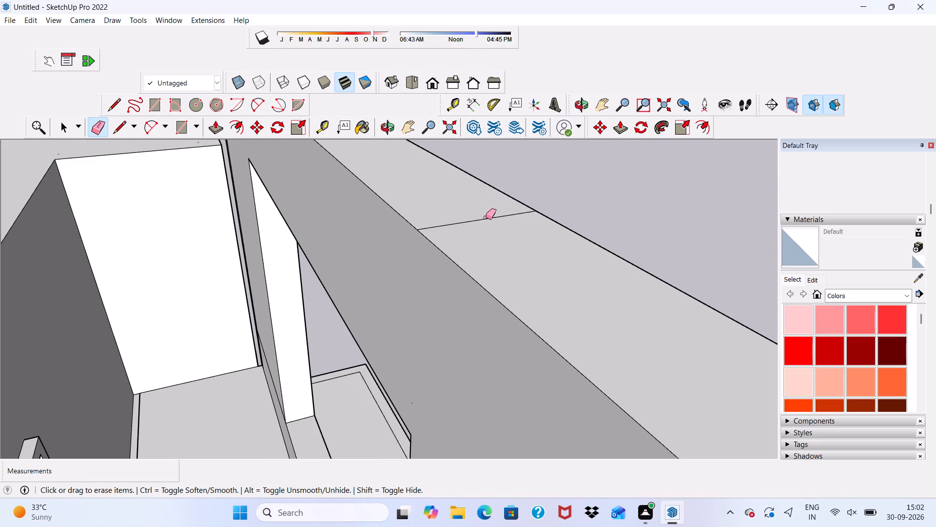
{"action": "left_click", "coordinate": [485, 218]}
{"action": "scroll", "coordinate": [485, 219], "scroll_direction": "down", "scroll_amount": 10}
{"action": "scroll", "coordinate": [520, 245], "scroll_direction": "down", "scroll_amount": 5}
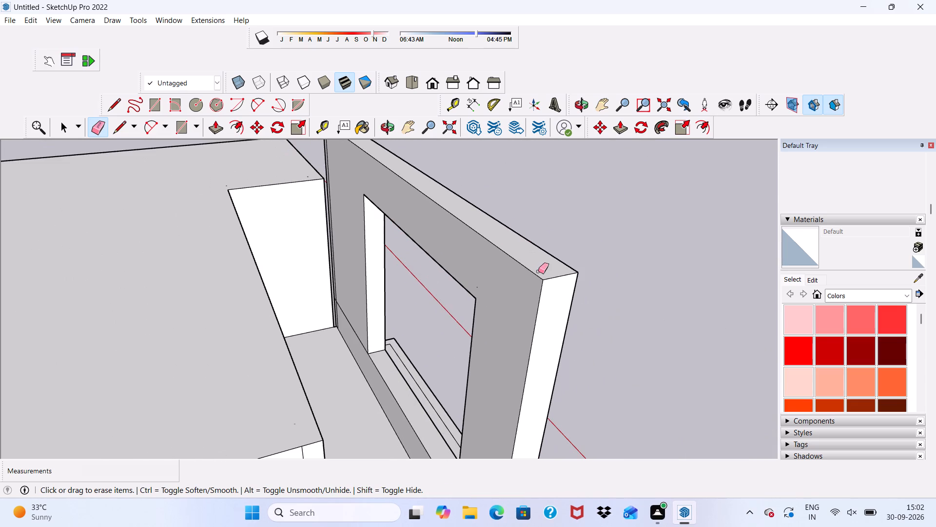
Erase the horizontal and vertical seams and the leftover stub on the front face where the beam meets the corner panel.
{"action": "middle_click_drag", "start_coordinate": [544, 276], "coordinate": [228, 257]}
{"action": "middle_click", "coordinate": [228, 257]}
{"action": "scroll", "coordinate": [281, 289], "scroll_direction": "up", "scroll_amount": 3}
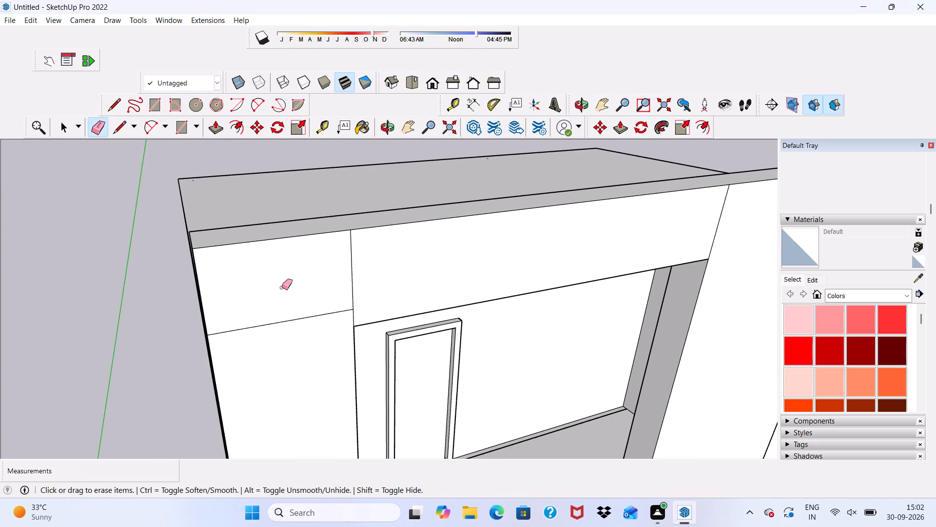
{"action": "left_click", "coordinate": [287, 320]}
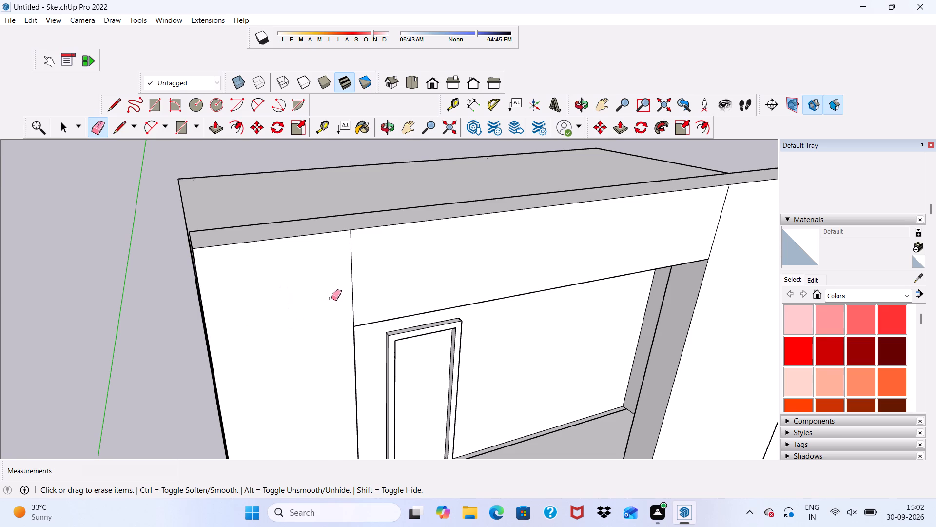
{"action": "left_click", "coordinate": [350, 279]}
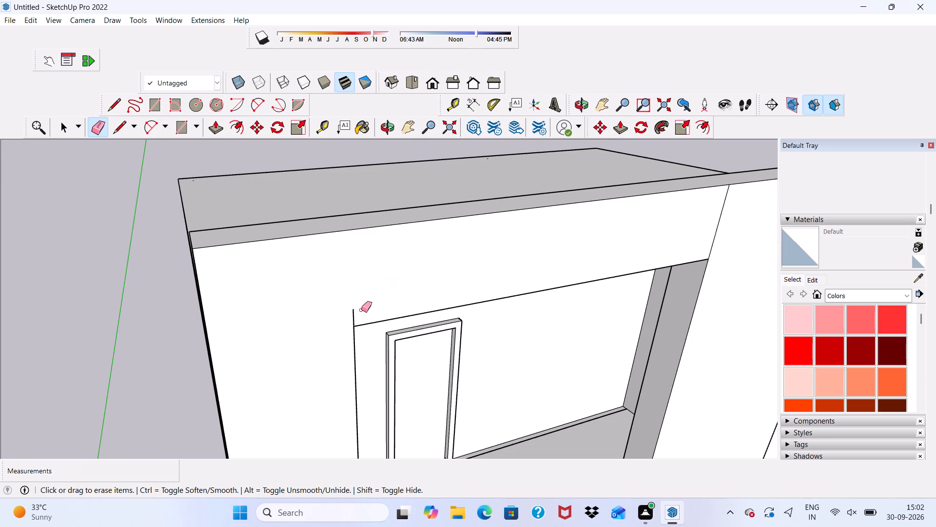
{"action": "left_click", "coordinate": [352, 320]}
Erase the vertical seam on the front face between the beam and the second tall panel.
{"action": "scroll", "coordinate": [358, 294], "scroll_direction": "down", "scroll_amount": 4}
{"action": "scroll", "coordinate": [358, 294], "scroll_direction": "up", "scroll_amount": 1}
{"action": "scroll", "coordinate": [358, 294], "scroll_direction": "down", "scroll_amount": 7}
{"action": "scroll", "coordinate": [510, 287], "scroll_direction": "up", "scroll_amount": 5}
{"action": "left_click", "coordinate": [507, 271]}
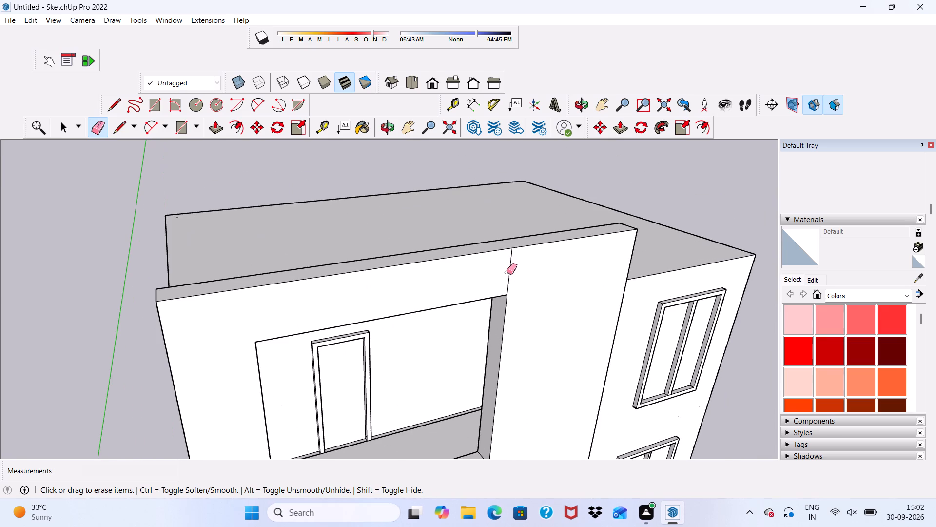
{"action": "left_click", "coordinate": [509, 267]}
Examine the merged balcony frame from the front.
{"action": "scroll", "coordinate": [509, 268], "scroll_direction": "down", "scroll_amount": 7}
{"action": "middle_click_drag", "start_coordinate": [512, 295], "coordinate": [497, 236]}
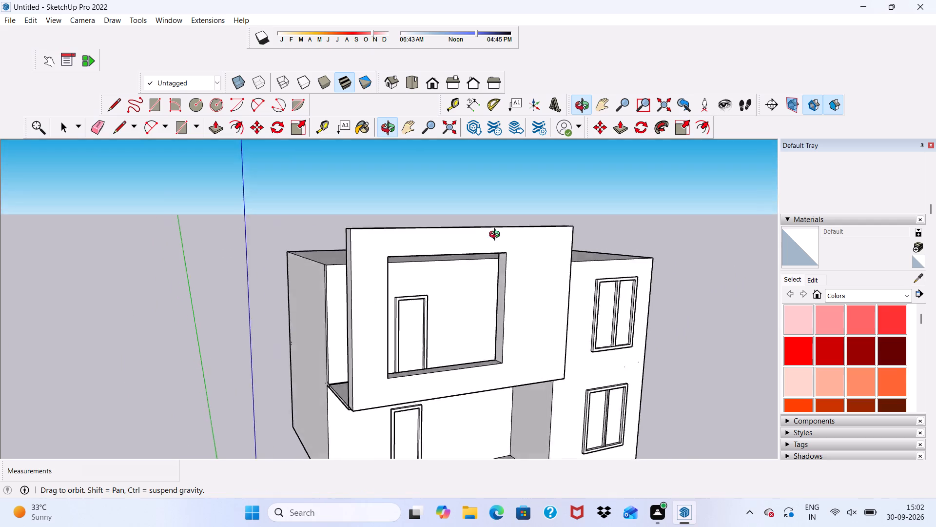
{"action": "middle_click_drag", "start_coordinate": [497, 236], "coordinate": [445, 224]}
{"action": "scroll", "coordinate": [495, 249], "scroll_direction": "up", "scroll_amount": 1}
{"action": "key", "text": "space"}
{"action": "scroll", "coordinate": [575, 271], "scroll_direction": "down", "scroll_amount": 7}
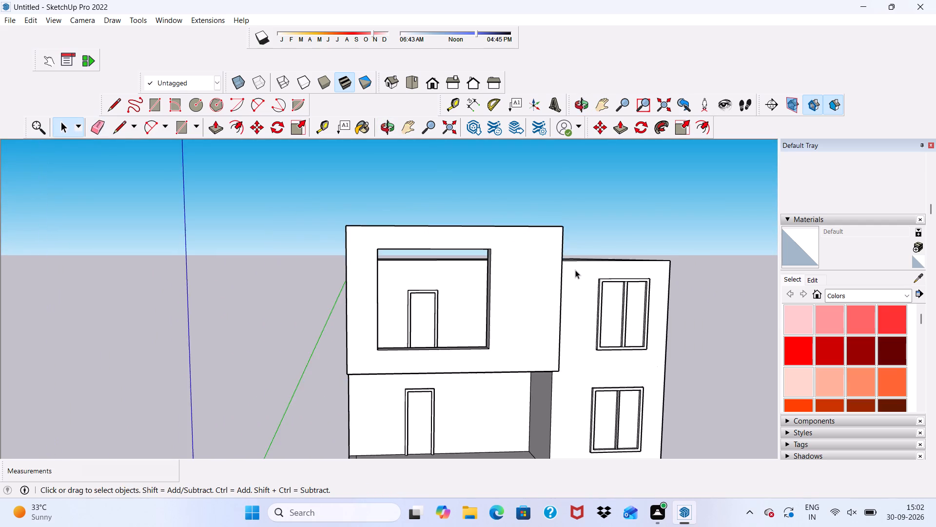
Select the building's top roof face and examine it together with the balcony frame from the front and from above.
{"action": "scroll", "coordinate": [575, 270], "scroll_direction": "down", "scroll_amount": 3}
{"action": "middle_click_drag", "start_coordinate": [575, 269], "coordinate": [714, 410]}
{"action": "scroll", "coordinate": [353, 166], "scroll_direction": "up", "scroll_amount": 8}
{"action": "scroll", "coordinate": [410, 230], "scroll_direction": "up", "scroll_amount": 4}
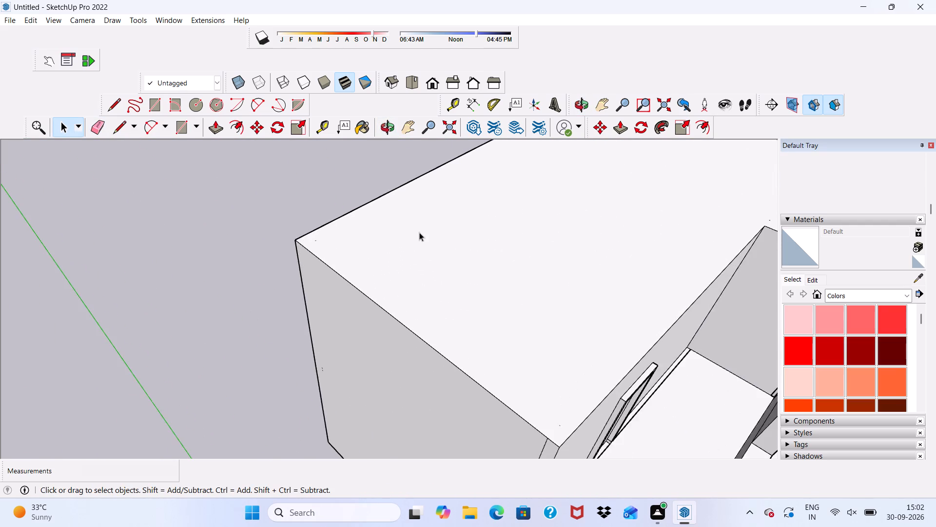
{"action": "scroll", "coordinate": [474, 271], "scroll_direction": "up", "scroll_amount": 2}
{"action": "left_click", "coordinate": [475, 269]}
{"action": "scroll", "coordinate": [476, 270], "scroll_direction": "down", "scroll_amount": 10}
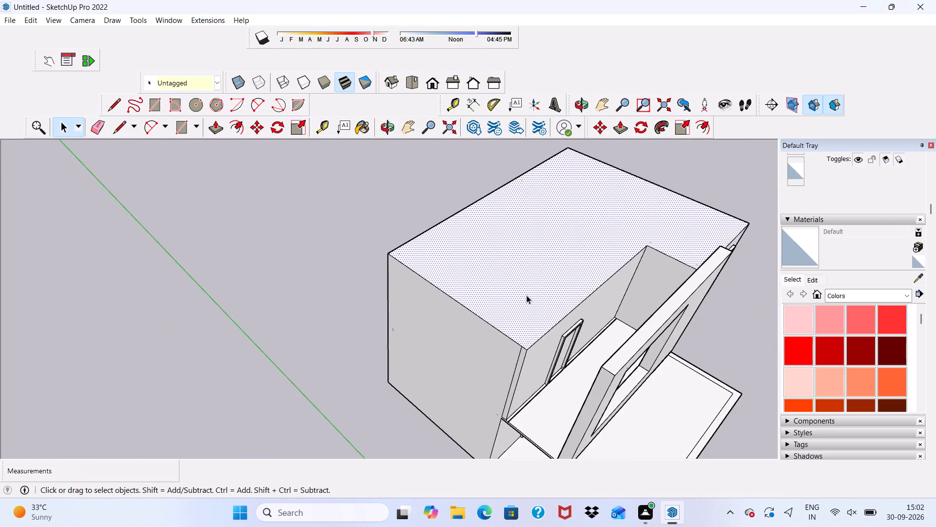
{"action": "middle_click_drag", "start_coordinate": [526, 295], "coordinate": [352, 175]}
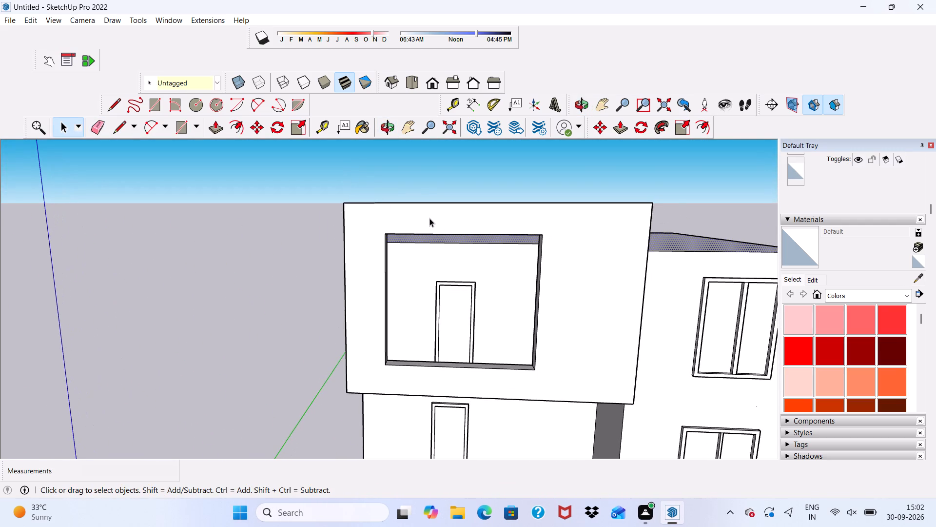
{"action": "scroll", "coordinate": [429, 218], "scroll_direction": "up", "scroll_amount": 3}
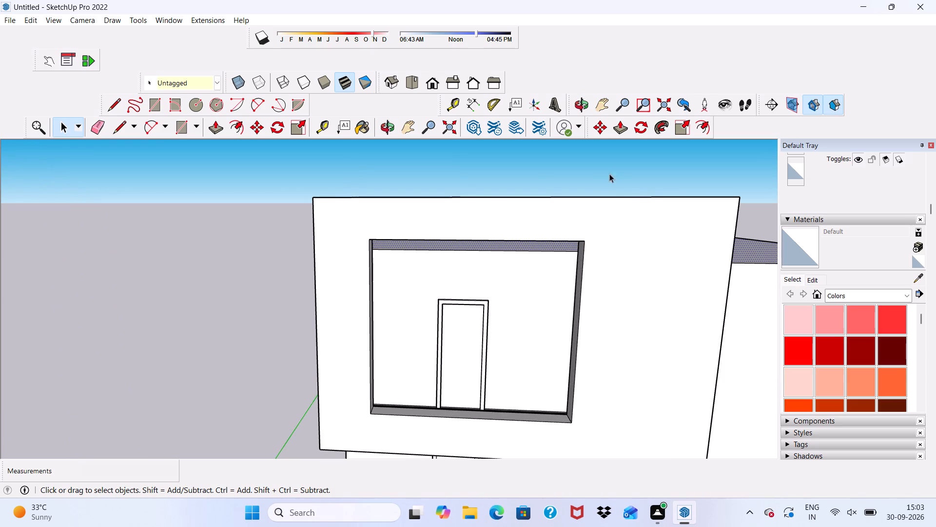
{"action": "scroll", "coordinate": [448, 188], "scroll_direction": "up", "scroll_amount": 3}
{"action": "scroll", "coordinate": [448, 188], "scroll_direction": "down", "scroll_amount": 10}
{"action": "scroll", "coordinate": [512, 208], "scroll_direction": "down", "scroll_amount": 1}
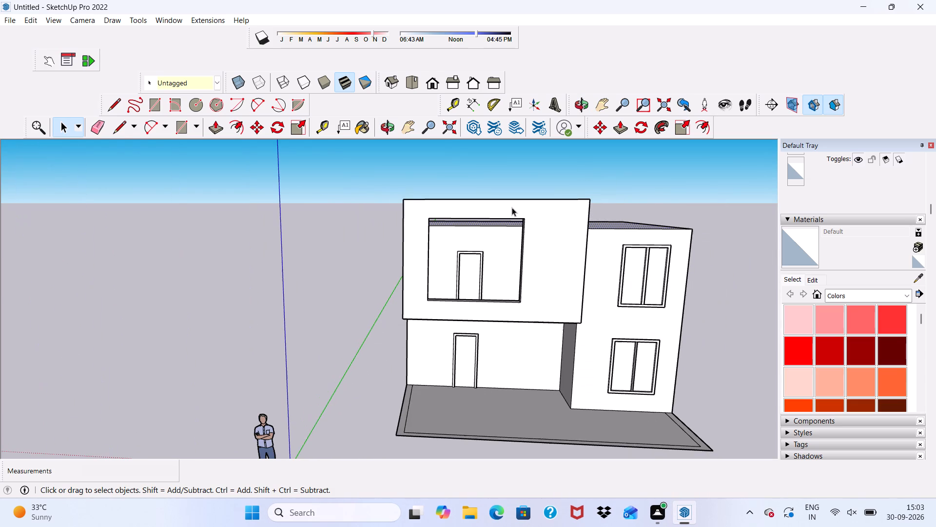
{"action": "scroll", "coordinate": [512, 207], "scroll_direction": "down", "scroll_amount": 2}
{"action": "middle_click_drag", "start_coordinate": [512, 206], "coordinate": [750, 361]}
{"action": "scroll", "coordinate": [530, 234], "scroll_direction": "down", "scroll_amount": 1}
{"action": "middle_click", "coordinate": [750, 361]}
{"action": "scroll", "coordinate": [395, 199], "scroll_direction": "up", "scroll_amount": 4}
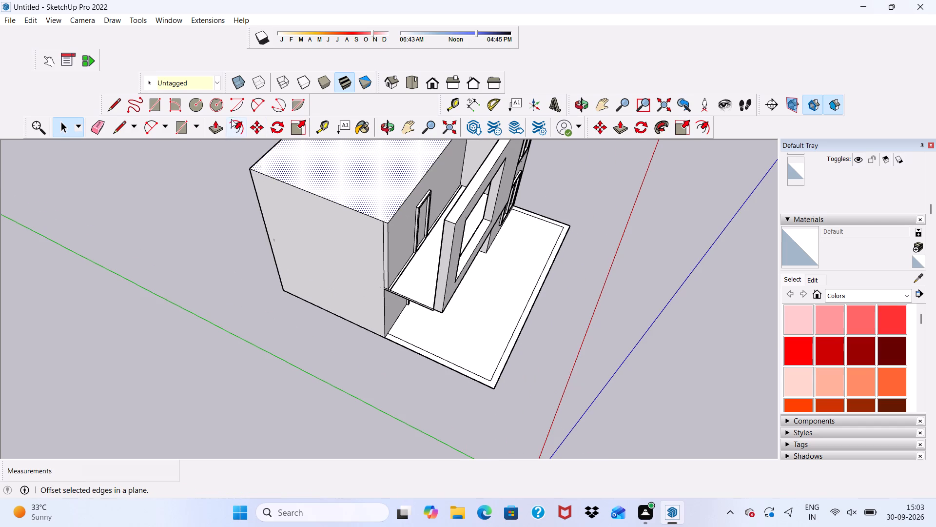
Pull the building's selected top roof face up 3" to form a thin roof slab.
{"action": "left_click", "coordinate": [219, 125]}
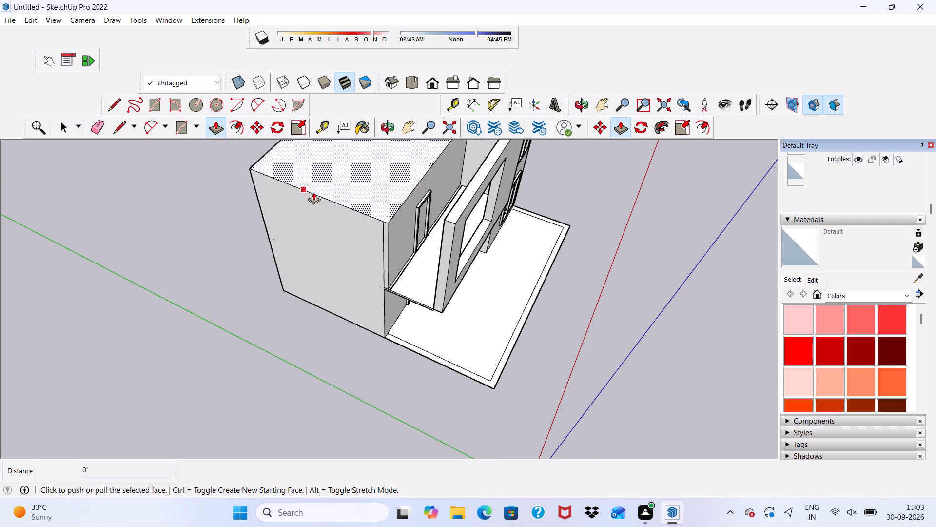
{"action": "left_click", "coordinate": [354, 186]}
{"action": "scroll", "coordinate": [352, 174], "scroll_direction": "down", "scroll_amount": 4}
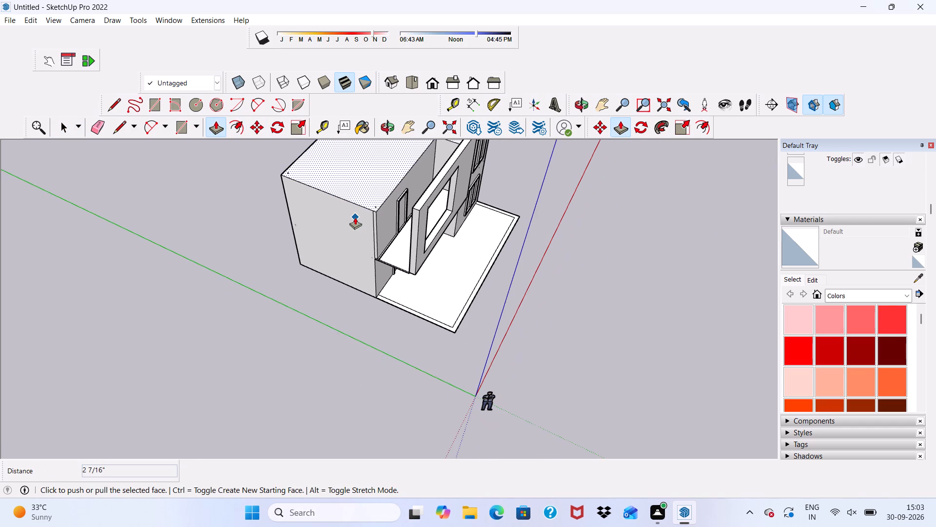
{"action": "key", "text": "ctrl+z"}
{"action": "scroll", "coordinate": [359, 171], "scroll_direction": "up", "scroll_amount": 4}
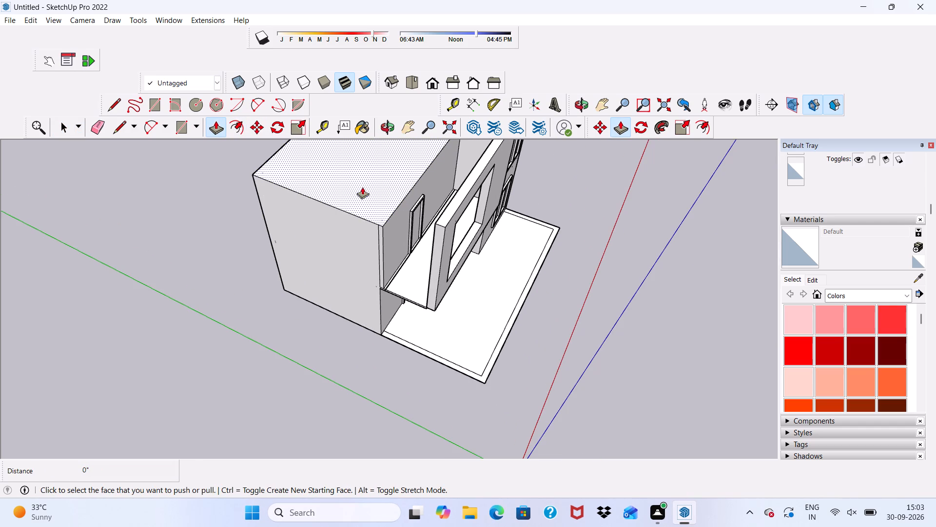
{"action": "left_click", "coordinate": [363, 186]}
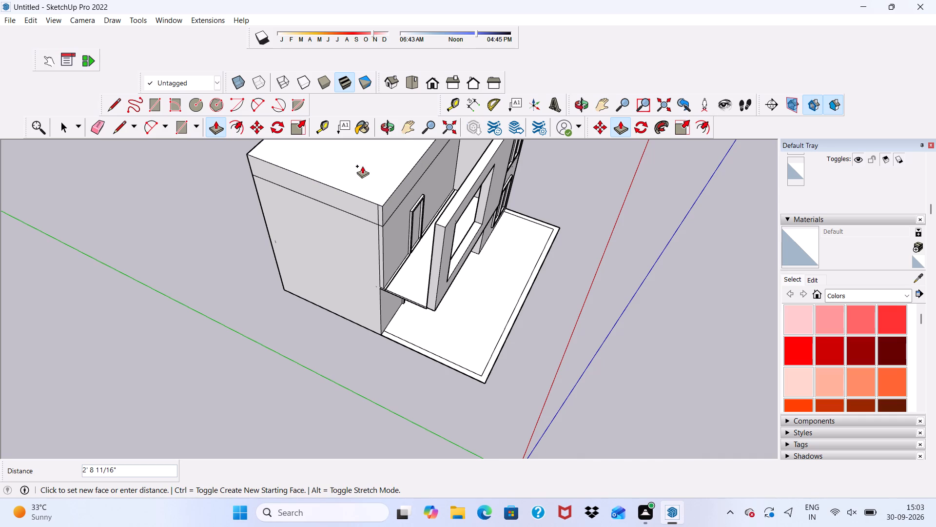
{"action": "type", "text": "3\""}
{"action": "key", "text": "Return"}
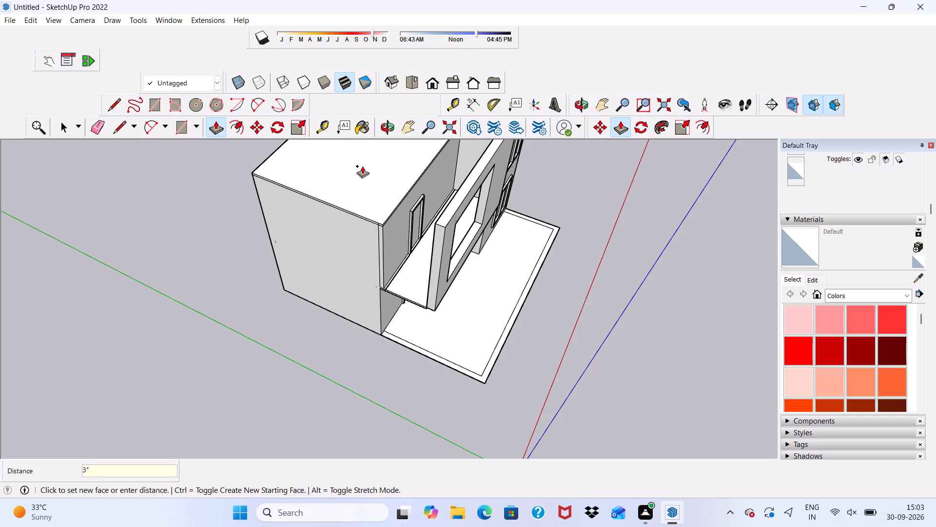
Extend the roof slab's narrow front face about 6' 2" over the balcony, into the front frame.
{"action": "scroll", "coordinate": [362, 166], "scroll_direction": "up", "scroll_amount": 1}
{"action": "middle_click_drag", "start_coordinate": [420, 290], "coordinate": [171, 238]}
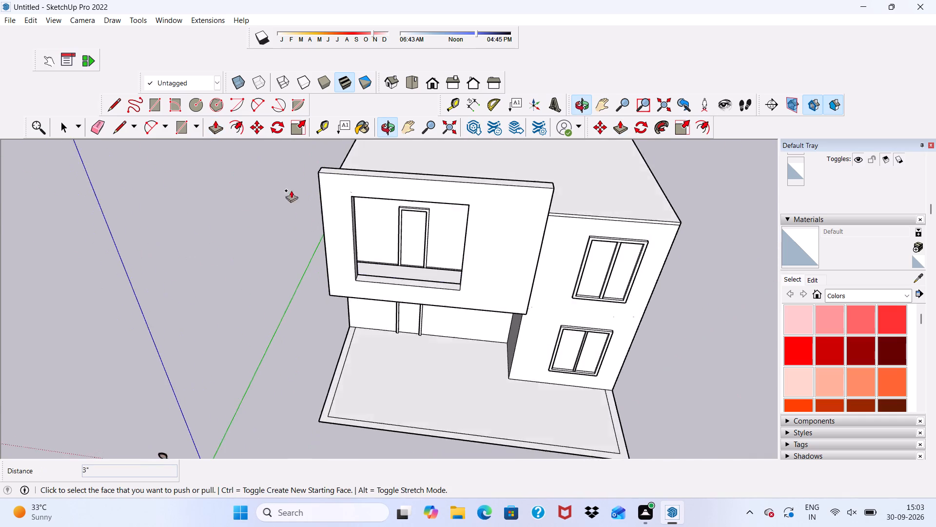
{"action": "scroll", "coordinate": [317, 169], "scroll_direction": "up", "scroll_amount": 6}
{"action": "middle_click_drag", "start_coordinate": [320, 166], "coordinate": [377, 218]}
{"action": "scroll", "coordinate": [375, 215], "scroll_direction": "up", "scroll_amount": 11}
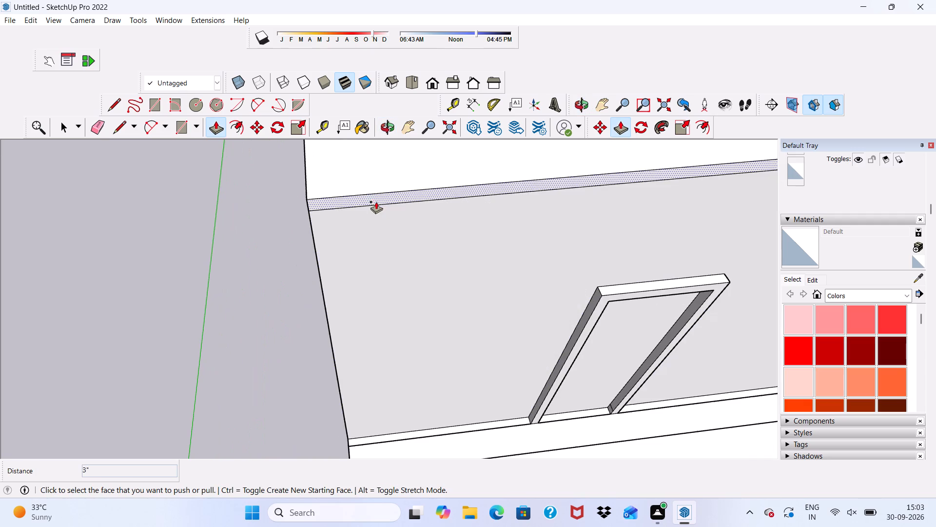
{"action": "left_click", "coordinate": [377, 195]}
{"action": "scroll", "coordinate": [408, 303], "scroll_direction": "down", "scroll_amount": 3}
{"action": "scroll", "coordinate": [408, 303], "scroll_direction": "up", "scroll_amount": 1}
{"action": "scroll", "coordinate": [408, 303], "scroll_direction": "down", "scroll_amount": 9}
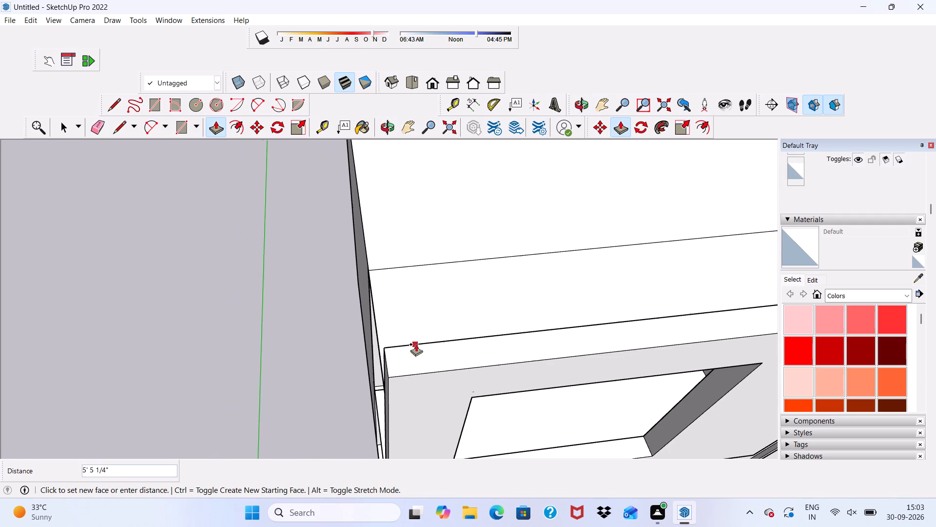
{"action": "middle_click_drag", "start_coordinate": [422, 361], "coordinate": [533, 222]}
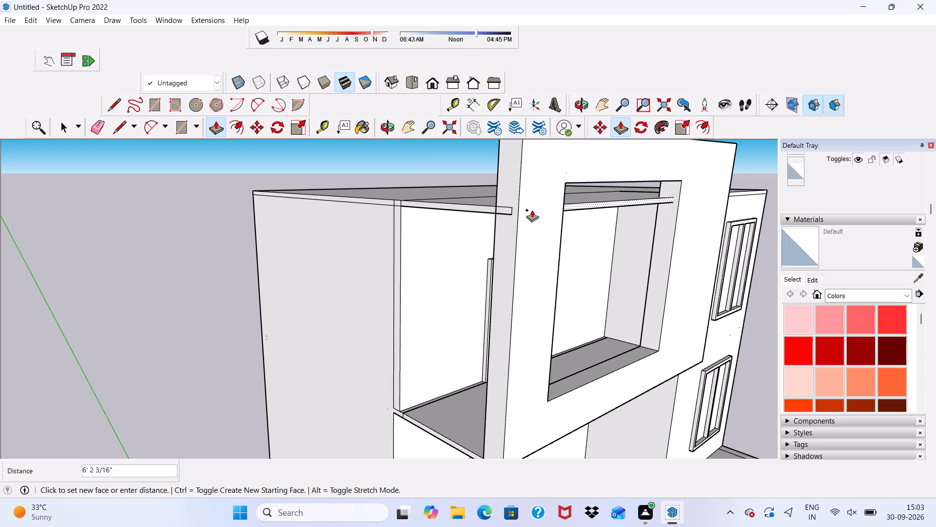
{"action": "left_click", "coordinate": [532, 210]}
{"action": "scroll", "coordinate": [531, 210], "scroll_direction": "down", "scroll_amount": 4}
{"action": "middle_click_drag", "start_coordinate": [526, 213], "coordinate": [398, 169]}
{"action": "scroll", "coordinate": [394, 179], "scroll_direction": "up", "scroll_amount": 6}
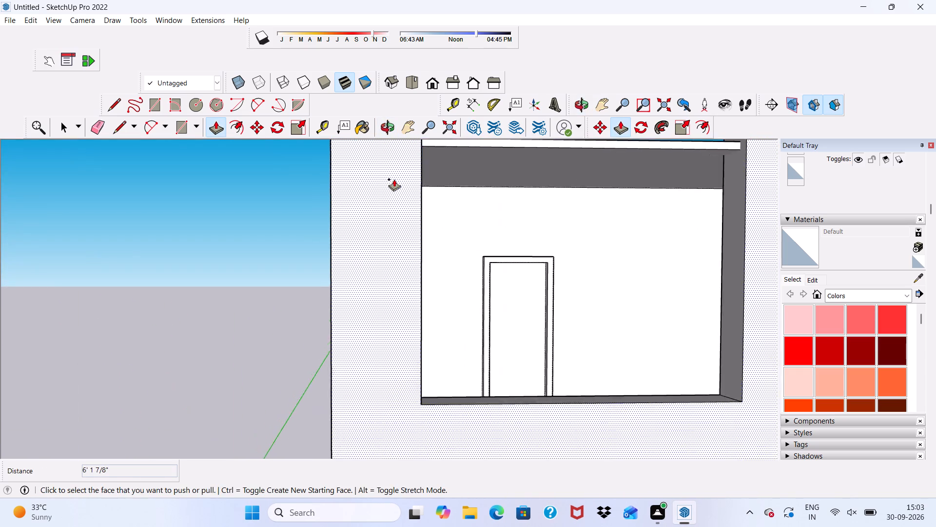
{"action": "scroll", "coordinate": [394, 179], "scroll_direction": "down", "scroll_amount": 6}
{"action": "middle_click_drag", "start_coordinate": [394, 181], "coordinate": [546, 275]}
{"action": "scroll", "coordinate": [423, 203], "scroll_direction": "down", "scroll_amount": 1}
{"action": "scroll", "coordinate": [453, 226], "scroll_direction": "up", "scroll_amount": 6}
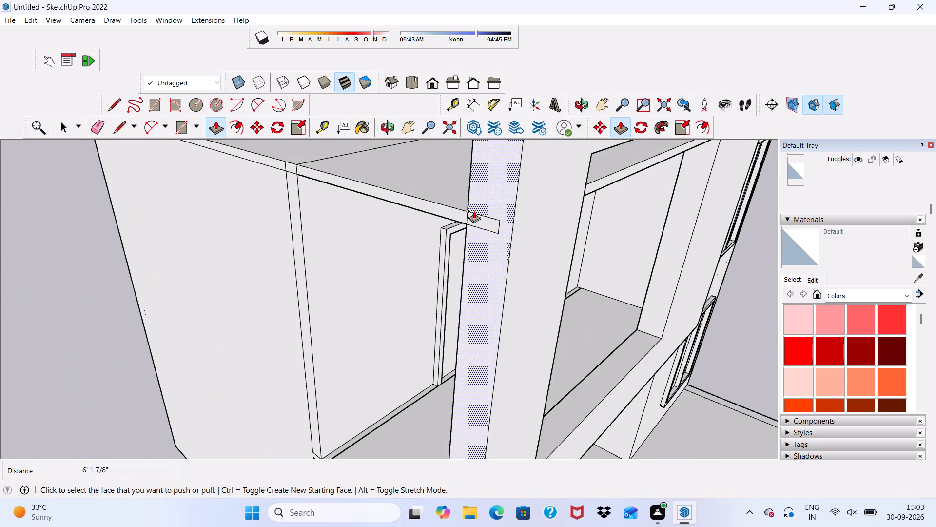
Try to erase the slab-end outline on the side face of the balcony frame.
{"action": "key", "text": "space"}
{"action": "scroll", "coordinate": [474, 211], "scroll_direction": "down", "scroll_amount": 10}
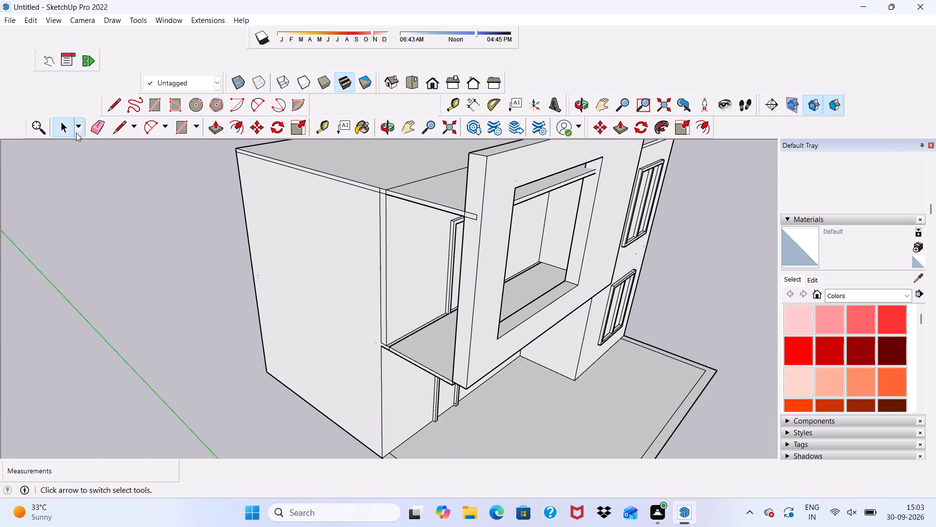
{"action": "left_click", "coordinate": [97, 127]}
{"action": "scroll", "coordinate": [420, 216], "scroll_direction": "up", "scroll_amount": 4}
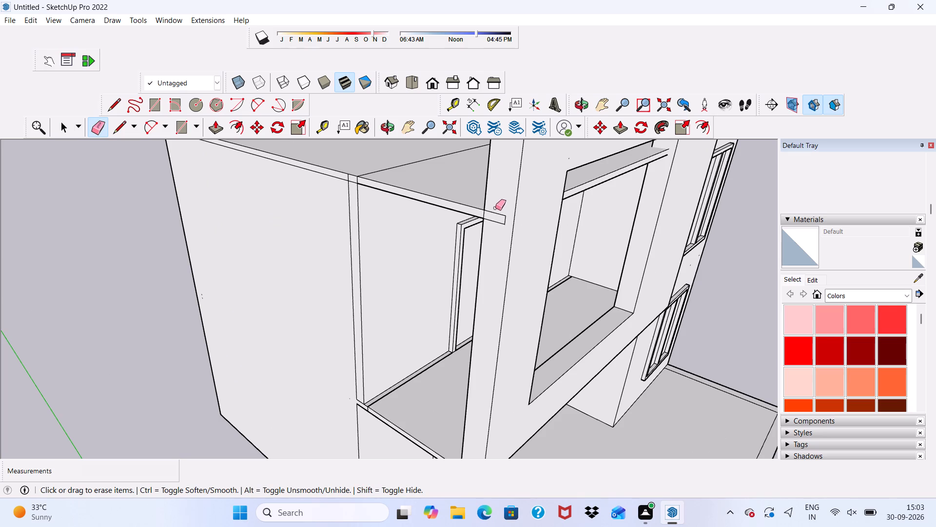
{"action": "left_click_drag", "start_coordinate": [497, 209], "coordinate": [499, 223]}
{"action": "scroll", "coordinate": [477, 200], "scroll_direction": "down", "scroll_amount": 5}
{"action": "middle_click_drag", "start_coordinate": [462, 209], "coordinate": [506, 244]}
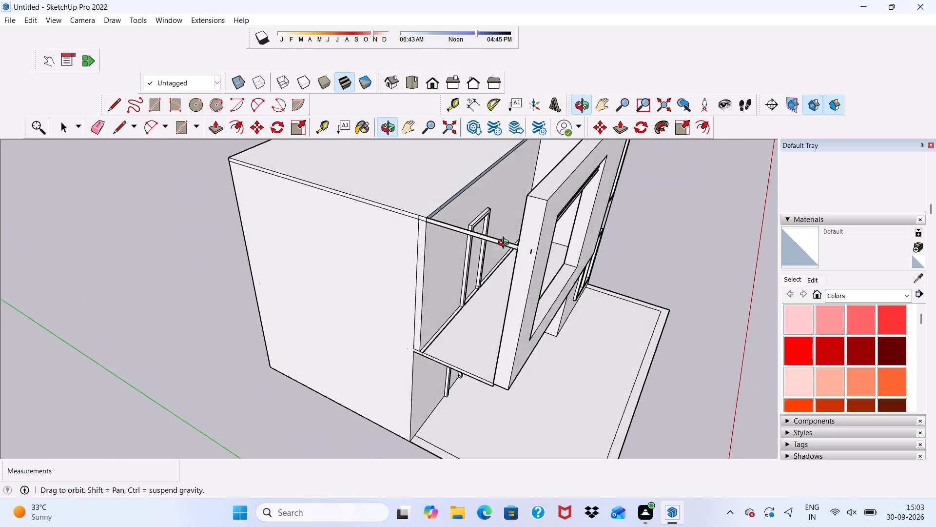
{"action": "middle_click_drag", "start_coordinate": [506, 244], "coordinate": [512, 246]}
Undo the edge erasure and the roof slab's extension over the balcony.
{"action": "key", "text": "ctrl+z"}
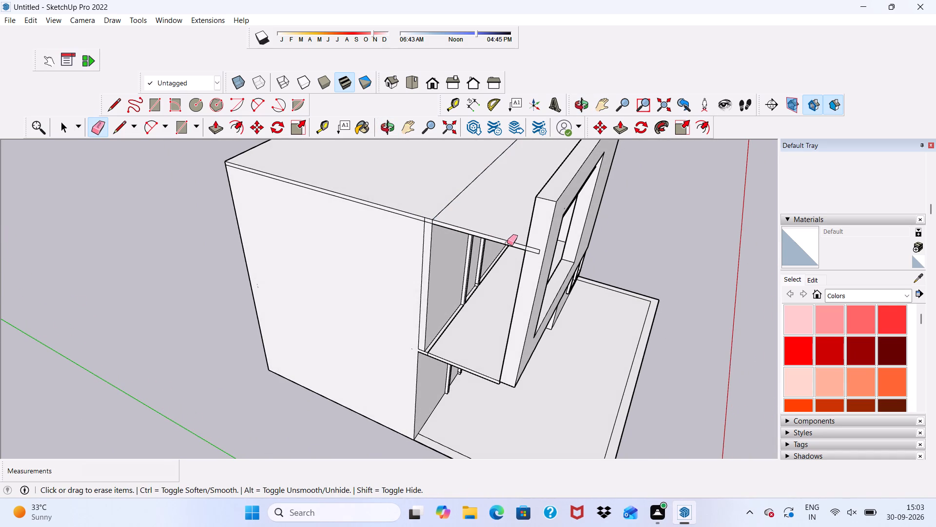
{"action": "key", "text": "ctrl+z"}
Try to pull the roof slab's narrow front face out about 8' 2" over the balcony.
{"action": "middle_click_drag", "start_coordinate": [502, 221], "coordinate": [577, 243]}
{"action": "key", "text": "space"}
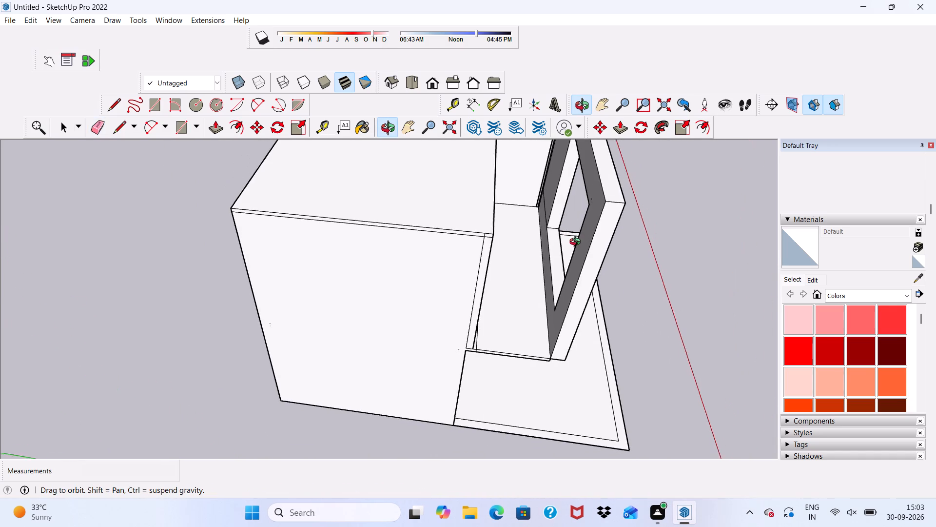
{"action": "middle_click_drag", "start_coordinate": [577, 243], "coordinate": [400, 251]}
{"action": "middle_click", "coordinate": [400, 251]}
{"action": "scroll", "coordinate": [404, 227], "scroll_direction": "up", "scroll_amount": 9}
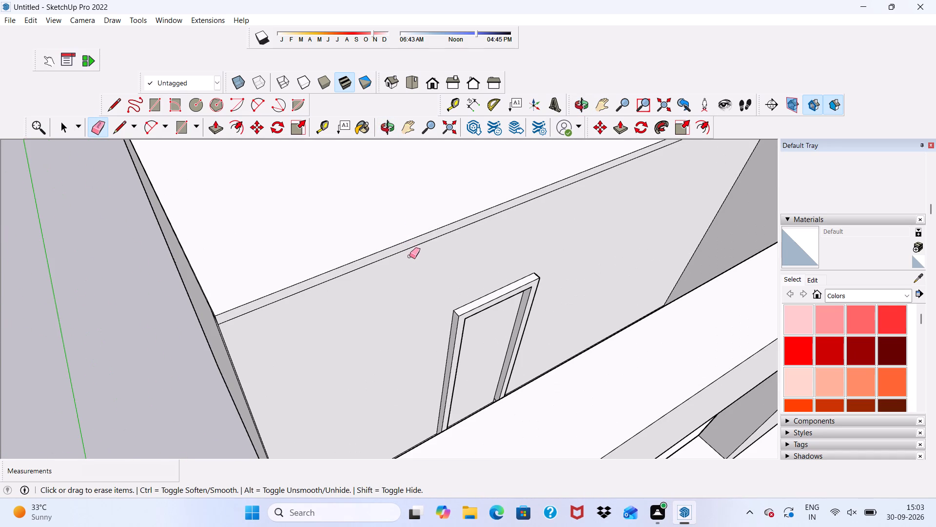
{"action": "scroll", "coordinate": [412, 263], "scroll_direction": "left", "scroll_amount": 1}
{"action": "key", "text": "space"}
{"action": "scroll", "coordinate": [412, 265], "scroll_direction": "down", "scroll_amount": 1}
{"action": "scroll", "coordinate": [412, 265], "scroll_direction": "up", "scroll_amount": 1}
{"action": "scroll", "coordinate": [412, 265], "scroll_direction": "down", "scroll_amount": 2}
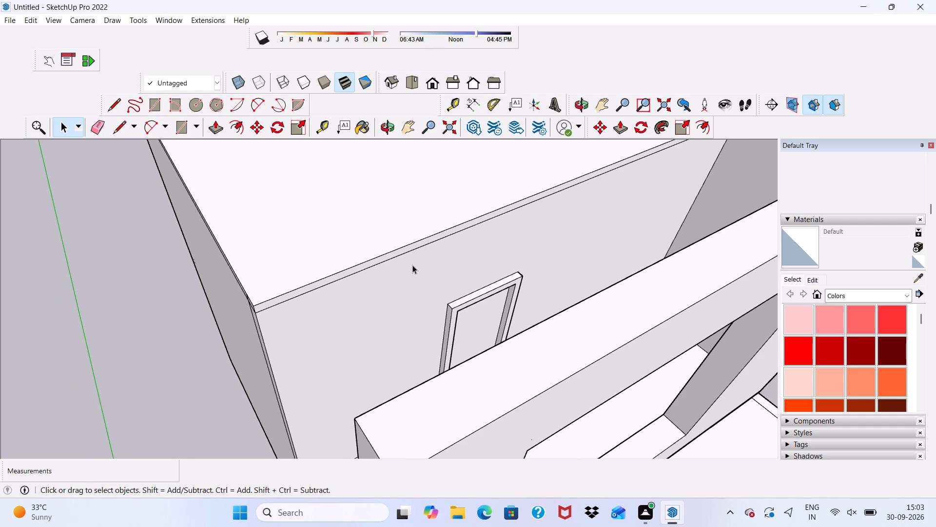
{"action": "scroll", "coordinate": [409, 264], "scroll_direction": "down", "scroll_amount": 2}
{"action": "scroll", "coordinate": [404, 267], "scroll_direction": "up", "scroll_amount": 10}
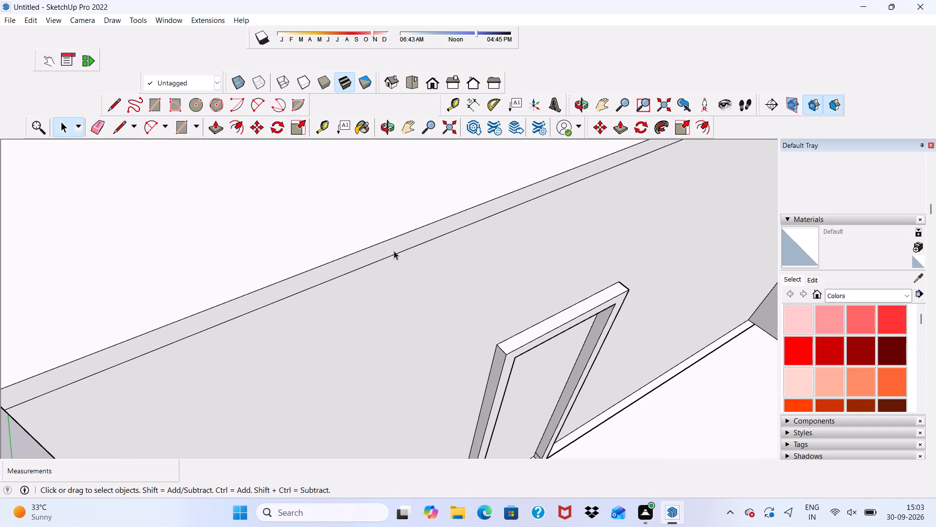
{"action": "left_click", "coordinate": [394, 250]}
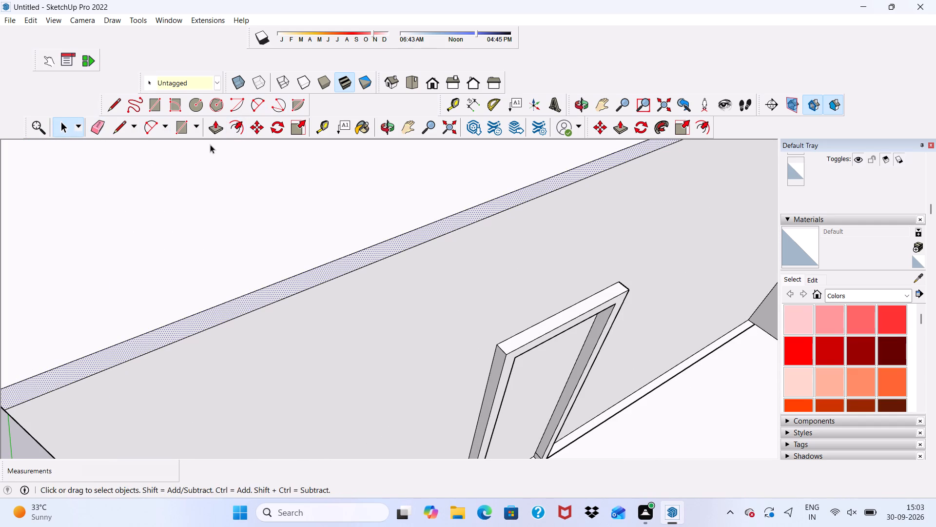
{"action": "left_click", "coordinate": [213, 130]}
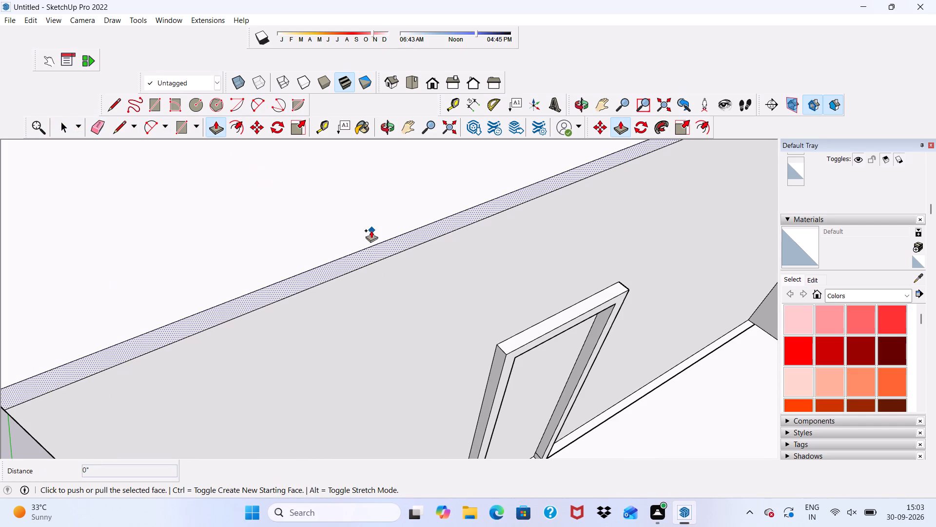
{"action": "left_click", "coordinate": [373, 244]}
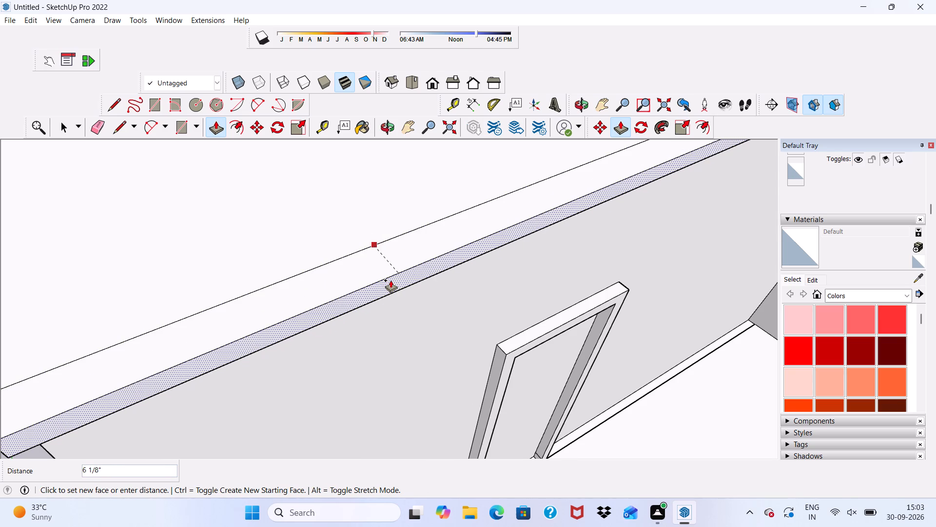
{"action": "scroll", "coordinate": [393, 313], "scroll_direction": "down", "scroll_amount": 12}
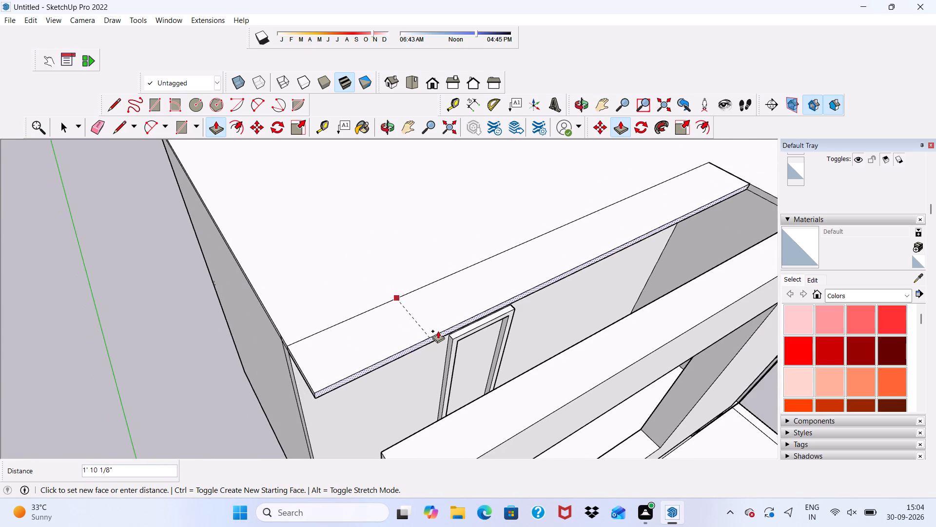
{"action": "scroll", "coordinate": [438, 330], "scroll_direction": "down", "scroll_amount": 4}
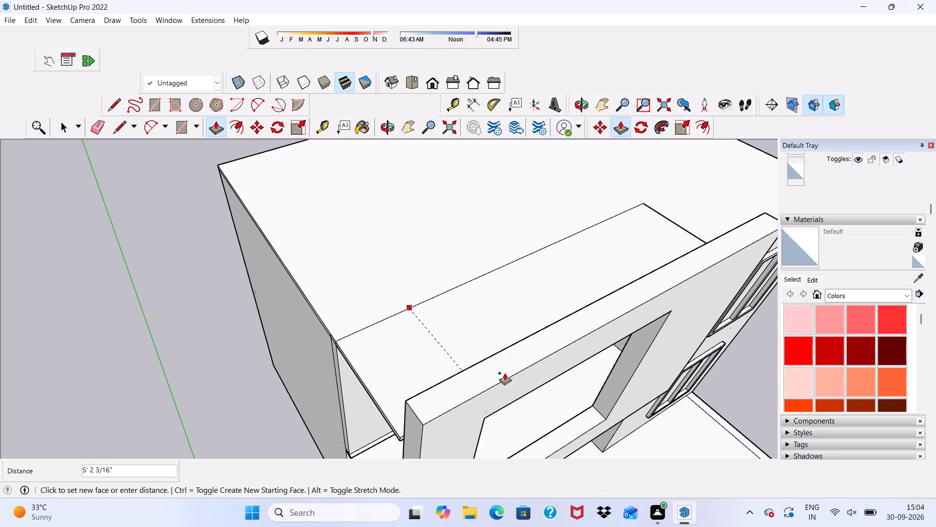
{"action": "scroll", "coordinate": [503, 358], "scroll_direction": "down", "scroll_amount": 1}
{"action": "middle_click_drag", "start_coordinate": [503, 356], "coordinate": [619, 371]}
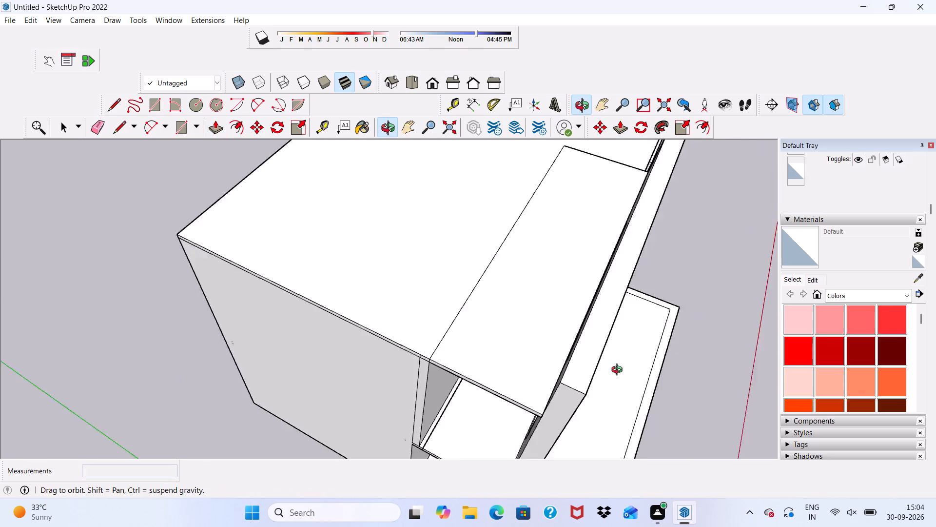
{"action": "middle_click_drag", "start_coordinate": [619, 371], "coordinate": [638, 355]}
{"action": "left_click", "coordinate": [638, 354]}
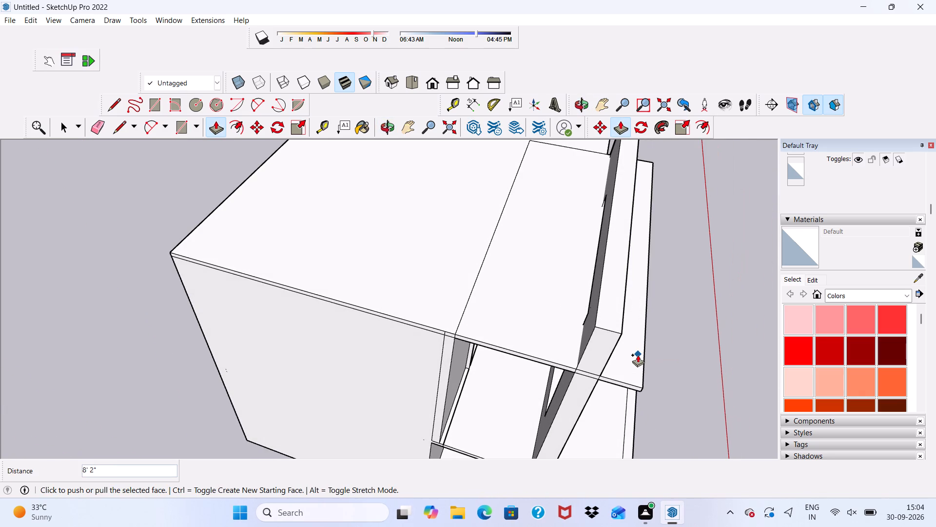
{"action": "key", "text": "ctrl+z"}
Extend the roof slab's narrow front face 5' 5 1/4" over the balcony, up to the back of the front frame.
{"action": "scroll", "coordinate": [572, 358], "scroll_direction": "up", "scroll_amount": 2}
{"action": "scroll", "coordinate": [445, 322], "scroll_direction": "up", "scroll_amount": 13}
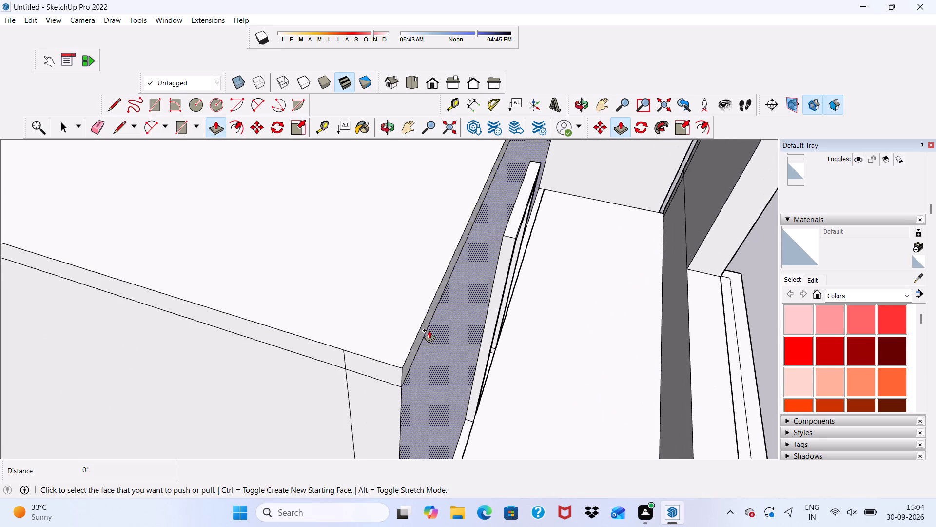
{"action": "scroll", "coordinate": [428, 328], "scroll_direction": "up", "scroll_amount": 3}
{"action": "left_click", "coordinate": [427, 322]}
{"action": "scroll", "coordinate": [476, 338], "scroll_direction": "down", "scroll_amount": 3}
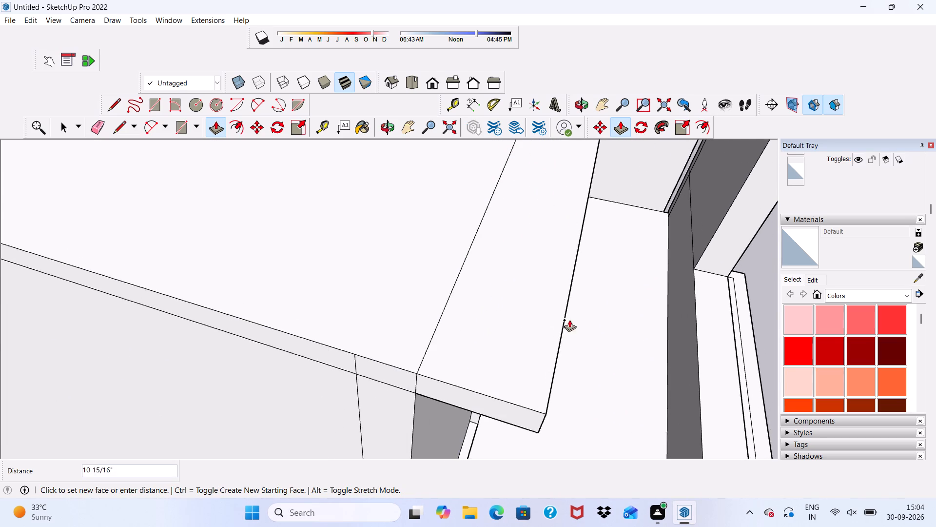
{"action": "scroll", "coordinate": [571, 320], "scroll_direction": "down", "scroll_amount": 14}
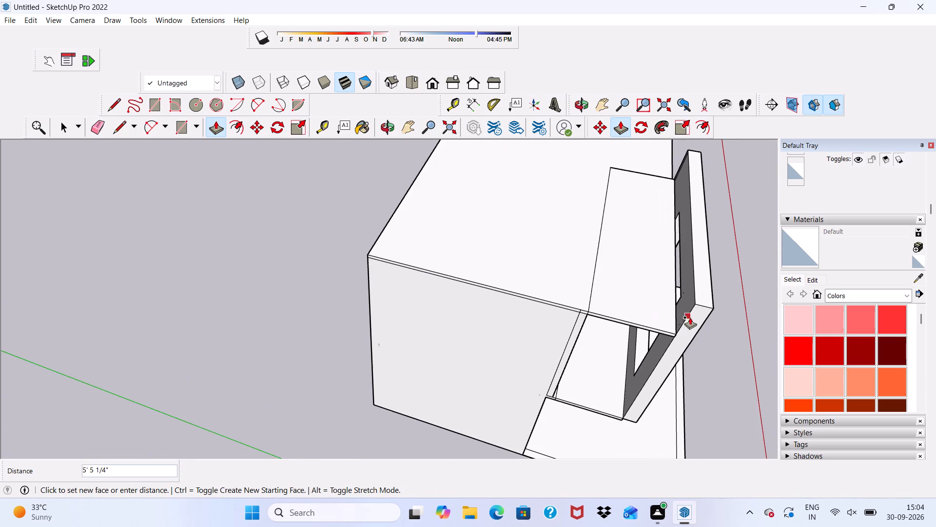
{"action": "left_click", "coordinate": [690, 316]}
Examine from the front how the extended roof slab meets the top of the balcony frame's opening.
{"action": "scroll", "coordinate": [691, 316], "scroll_direction": "down", "scroll_amount": 5}
{"action": "middle_click_drag", "start_coordinate": [690, 329], "coordinate": [555, 293]}
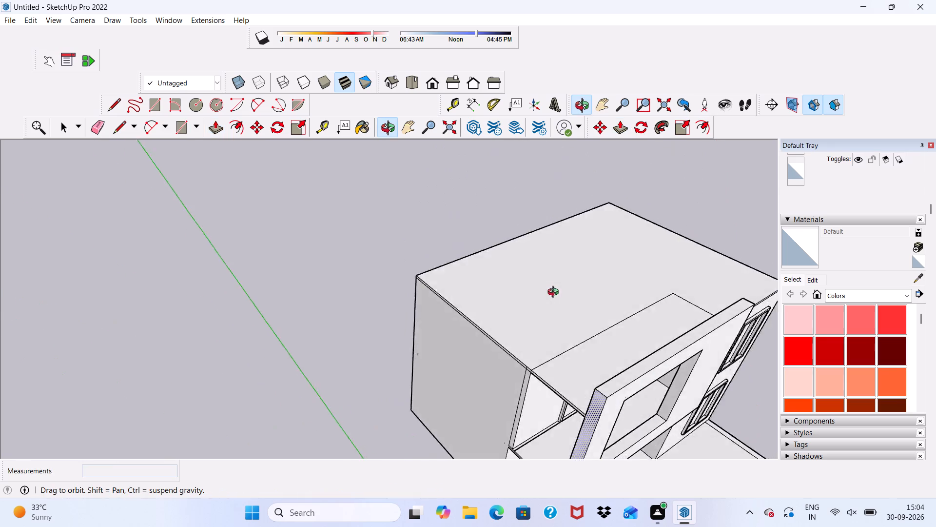
{"action": "middle_click_drag", "start_coordinate": [555, 293], "coordinate": [495, 252]}
{"action": "scroll", "coordinate": [491, 313], "scroll_direction": "up", "scroll_amount": 5}
{"action": "middle_click_drag", "start_coordinate": [514, 354], "coordinate": [452, 252]}
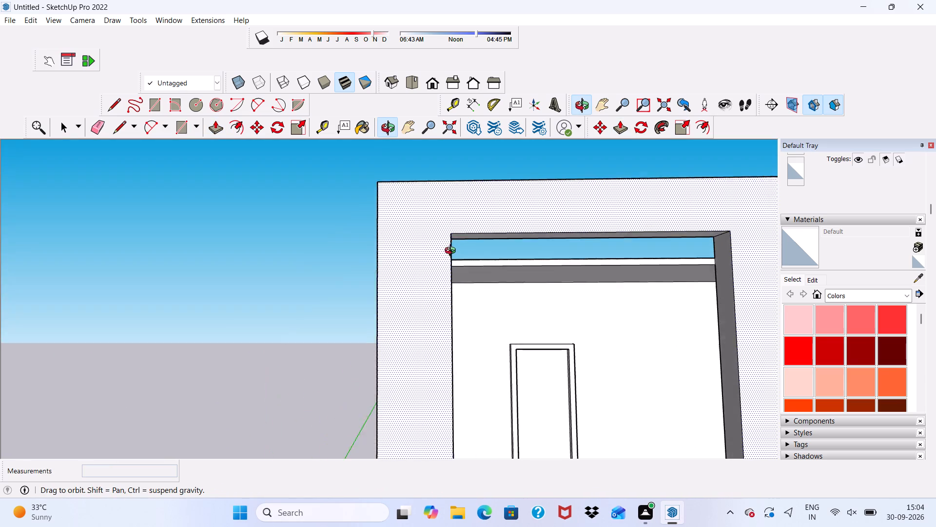
{"action": "middle_click_drag", "start_coordinate": [452, 252], "coordinate": [440, 260]}
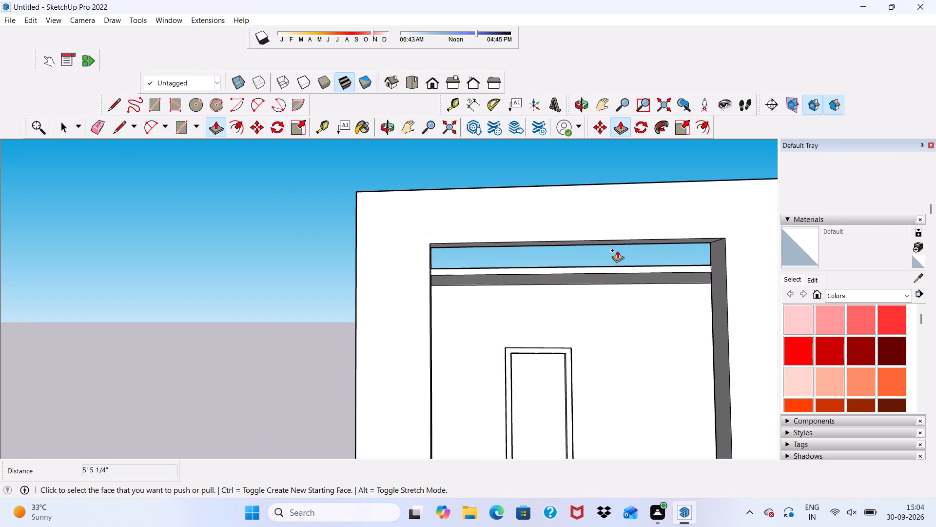
{"action": "scroll", "coordinate": [637, 223], "scroll_direction": "down", "scroll_amount": 5}
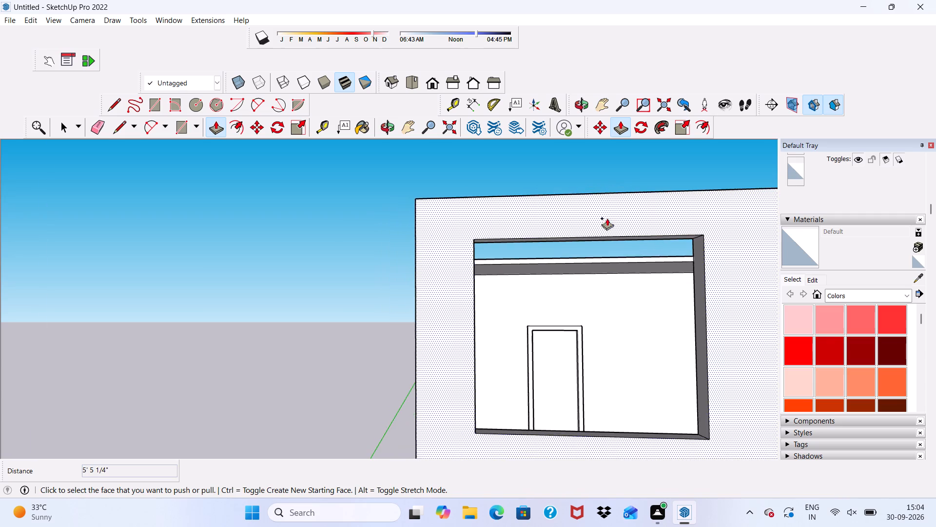
{"action": "scroll", "coordinate": [607, 218], "scroll_direction": "down", "scroll_amount": 6}
Push the top face of the balcony's front frame down about 1' 7 5/16".
{"action": "middle_click_drag", "start_coordinate": [624, 217], "coordinate": [527, 335]}
{"action": "scroll", "coordinate": [538, 291], "scroll_direction": "up", "scroll_amount": 5}
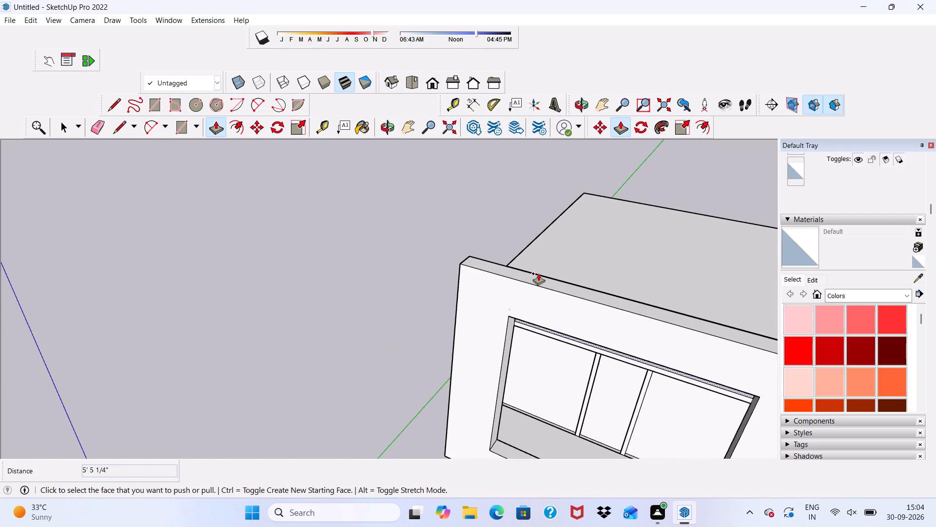
{"action": "key", "text": "space"}
{"action": "left_click_drag", "start_coordinate": [536, 277], "coordinate": [536, 282]}
{"action": "left_click", "coordinate": [536, 279]}
{"action": "scroll", "coordinate": [535, 280], "scroll_direction": "up", "scroll_amount": 5}
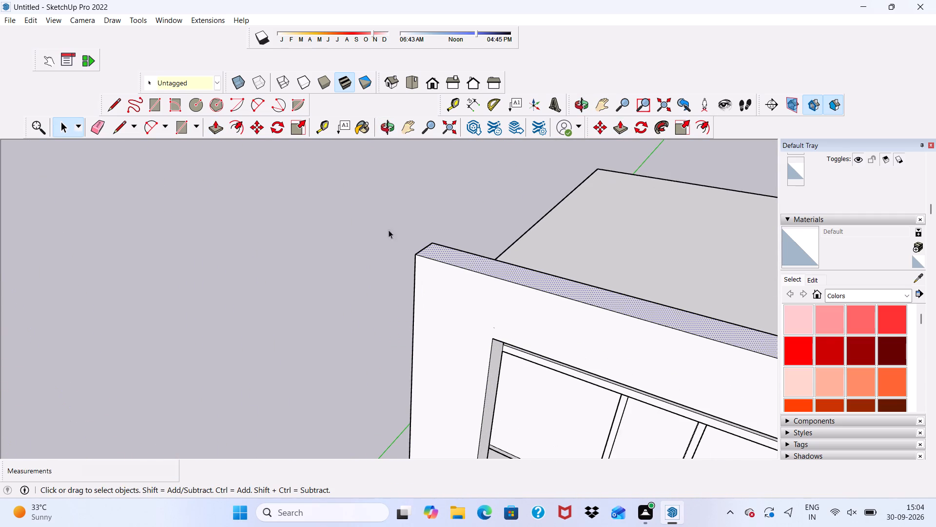
{"action": "scroll", "coordinate": [257, 223], "scroll_direction": "down", "scroll_amount": 5}
{"action": "middle_click_drag", "start_coordinate": [381, 277], "coordinate": [585, 194]}
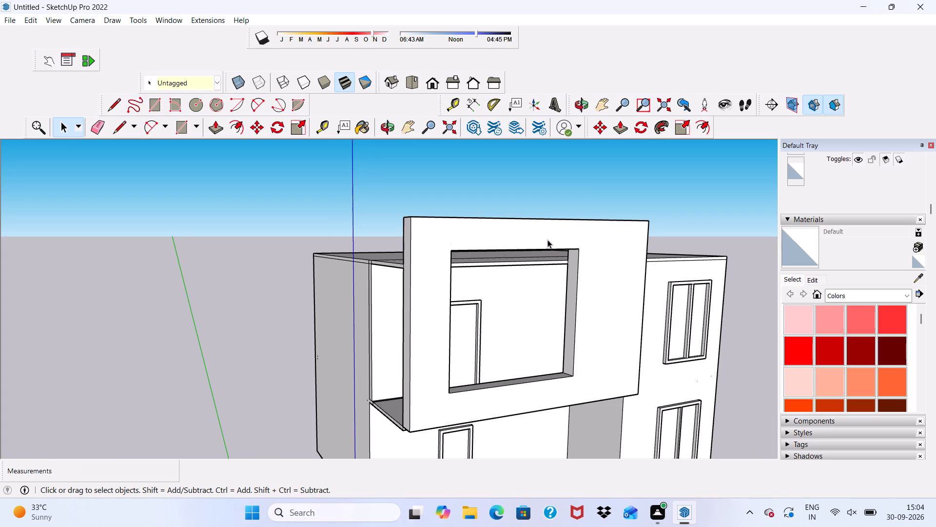
{"action": "scroll", "coordinate": [547, 240], "scroll_direction": "down", "scroll_amount": 1}
{"action": "middle_click_drag", "start_coordinate": [547, 238], "coordinate": [341, 329]}
{"action": "scroll", "coordinate": [530, 270], "scroll_direction": "down", "scroll_amount": 1}
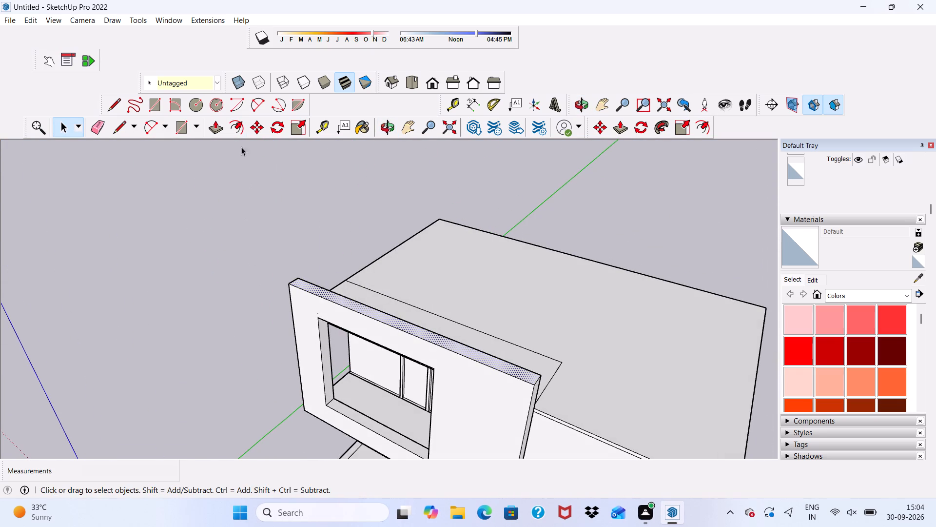
{"action": "left_click", "coordinate": [208, 126]}
{"action": "left_click_drag", "start_coordinate": [315, 284], "coordinate": [315, 283]}
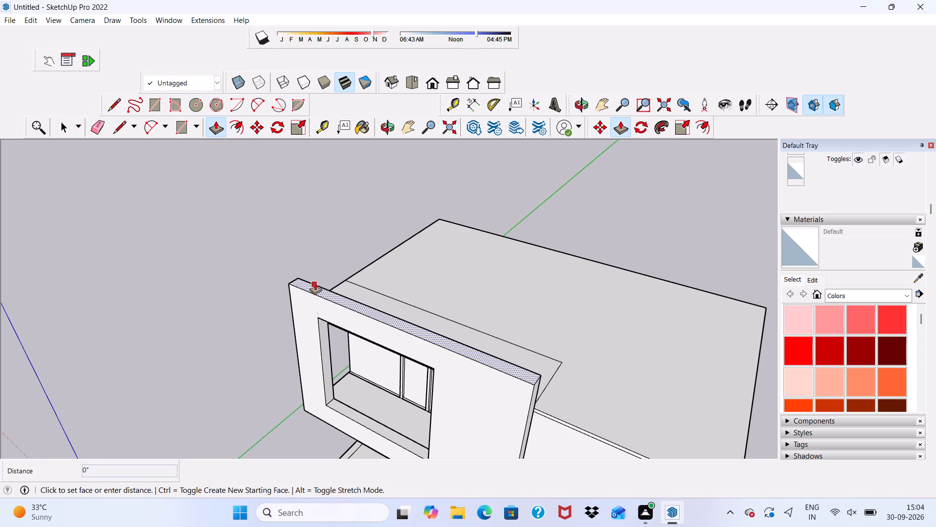
{"action": "left_click_drag", "start_coordinate": [315, 283], "coordinate": [318, 314]}
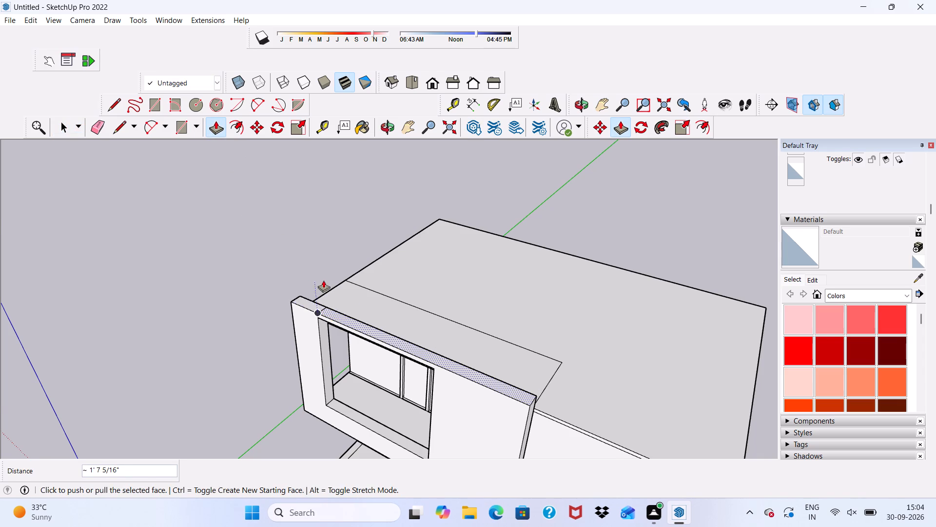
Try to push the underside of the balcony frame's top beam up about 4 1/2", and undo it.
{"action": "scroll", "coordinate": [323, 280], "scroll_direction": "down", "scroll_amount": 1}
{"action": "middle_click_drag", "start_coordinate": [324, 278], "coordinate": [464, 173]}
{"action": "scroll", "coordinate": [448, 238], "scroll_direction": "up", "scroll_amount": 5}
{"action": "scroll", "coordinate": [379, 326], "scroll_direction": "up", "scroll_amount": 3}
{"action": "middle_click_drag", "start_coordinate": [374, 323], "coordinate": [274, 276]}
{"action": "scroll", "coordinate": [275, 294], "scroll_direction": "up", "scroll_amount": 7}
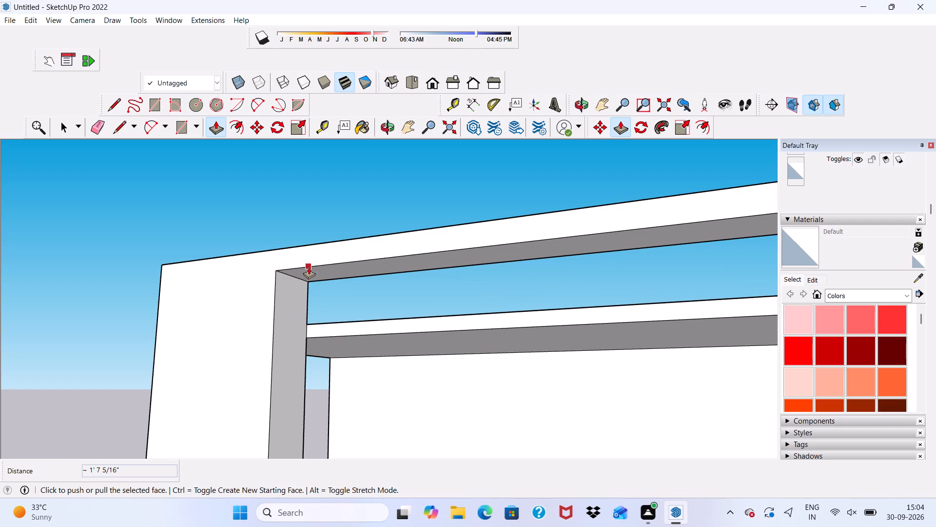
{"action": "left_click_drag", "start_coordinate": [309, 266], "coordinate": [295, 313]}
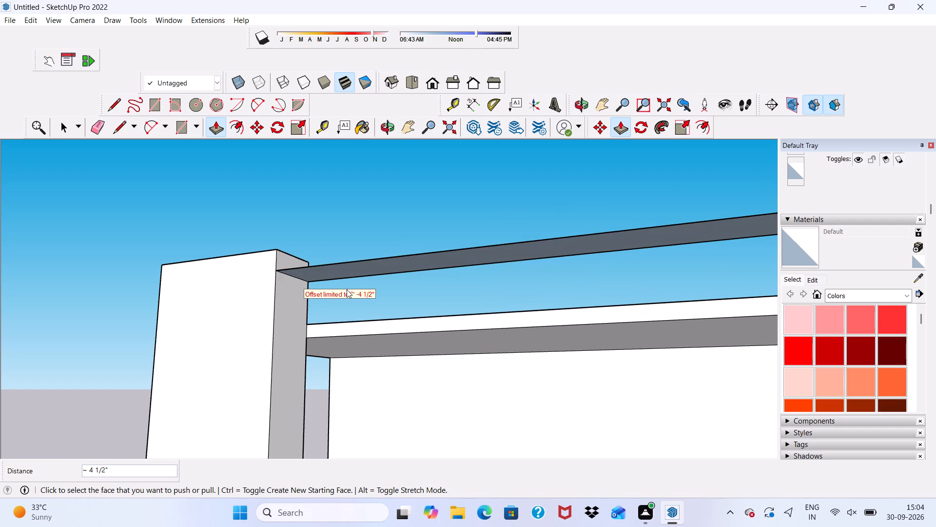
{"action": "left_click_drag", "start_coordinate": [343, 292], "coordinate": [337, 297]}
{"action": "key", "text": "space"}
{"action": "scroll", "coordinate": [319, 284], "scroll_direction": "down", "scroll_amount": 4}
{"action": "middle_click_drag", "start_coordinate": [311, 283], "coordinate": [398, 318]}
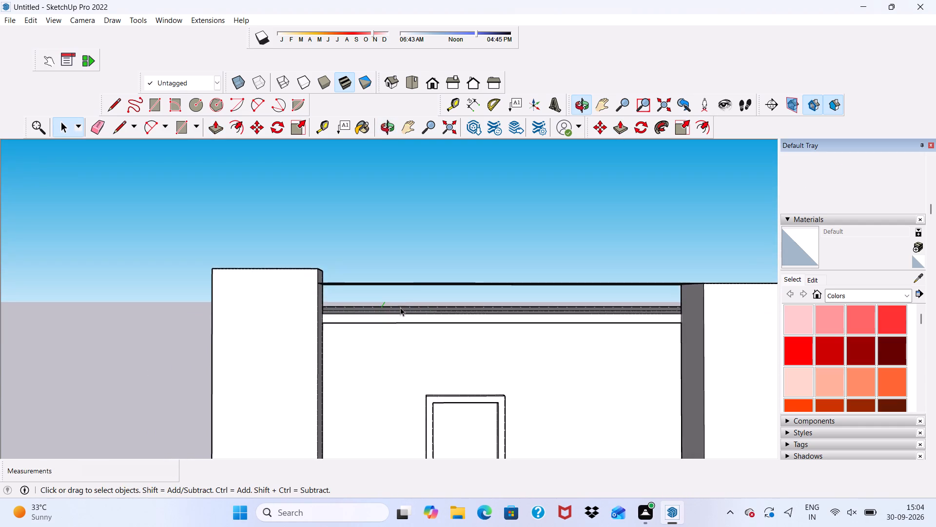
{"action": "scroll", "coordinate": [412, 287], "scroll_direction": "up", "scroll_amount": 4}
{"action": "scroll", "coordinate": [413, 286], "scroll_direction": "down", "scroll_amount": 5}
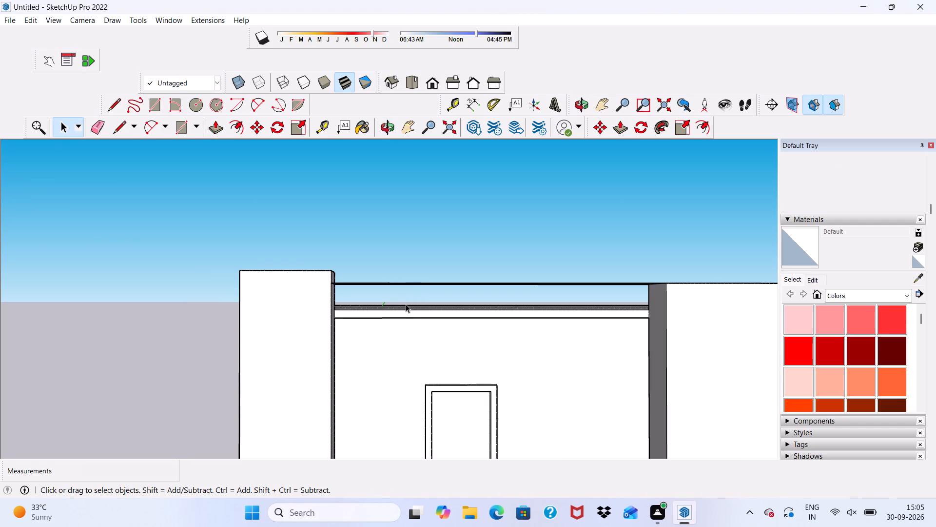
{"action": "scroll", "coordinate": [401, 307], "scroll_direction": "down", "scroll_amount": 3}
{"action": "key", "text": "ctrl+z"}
Pull the underside of the balcony frame's top beam down 1' 7 11/16" into the opening.
{"action": "scroll", "coordinate": [371, 285], "scroll_direction": "up", "scroll_amount": 3}
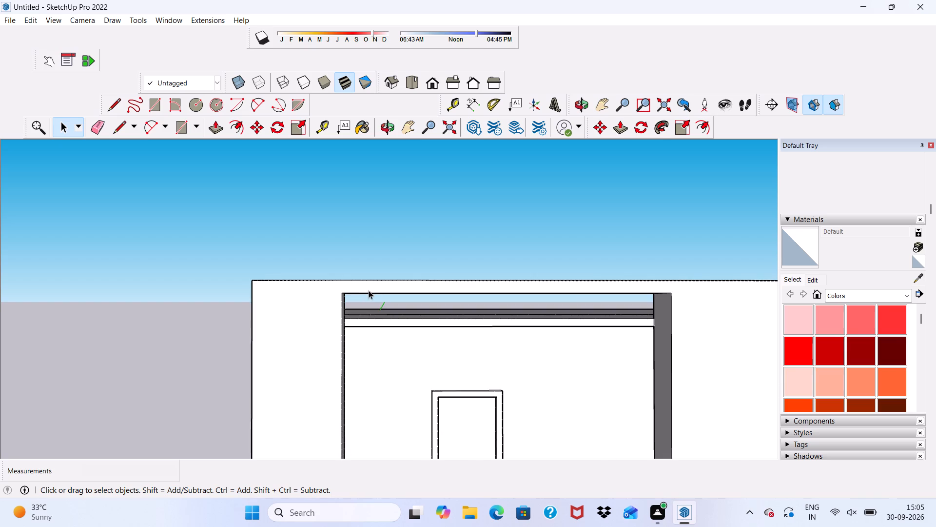
{"action": "middle_click_drag", "start_coordinate": [368, 290], "coordinate": [331, 145]}
{"action": "scroll", "coordinate": [330, 179], "scroll_direction": "up", "scroll_amount": 5}
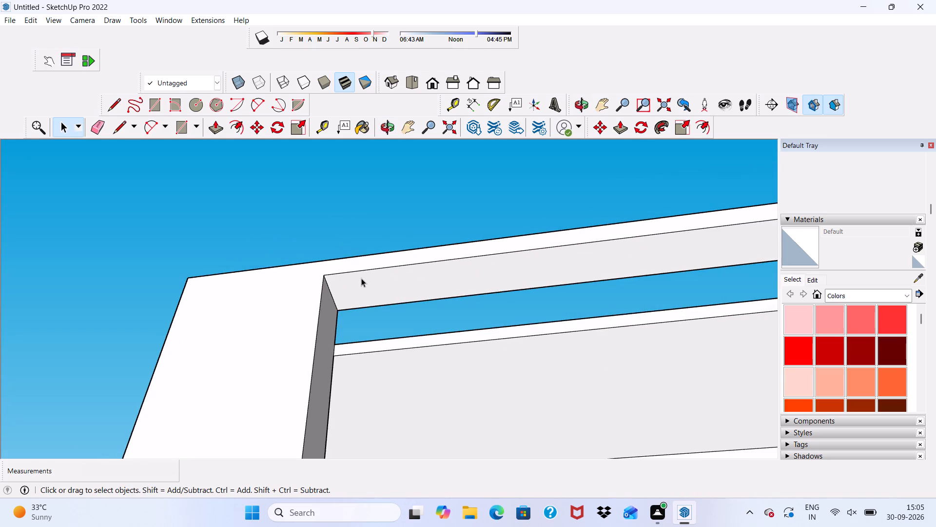
{"action": "left_click", "coordinate": [362, 278]}
{"action": "left_click", "coordinate": [216, 127]}
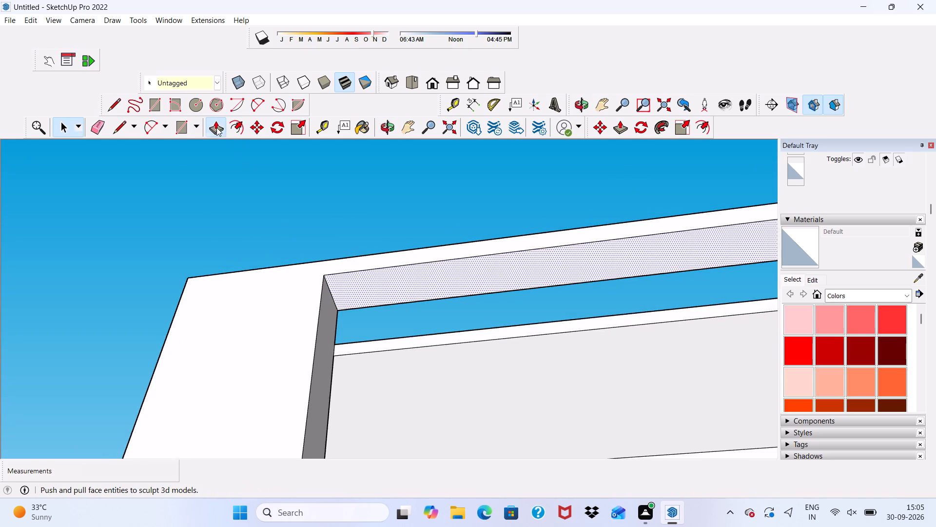
{"action": "left_click", "coordinate": [363, 285]}
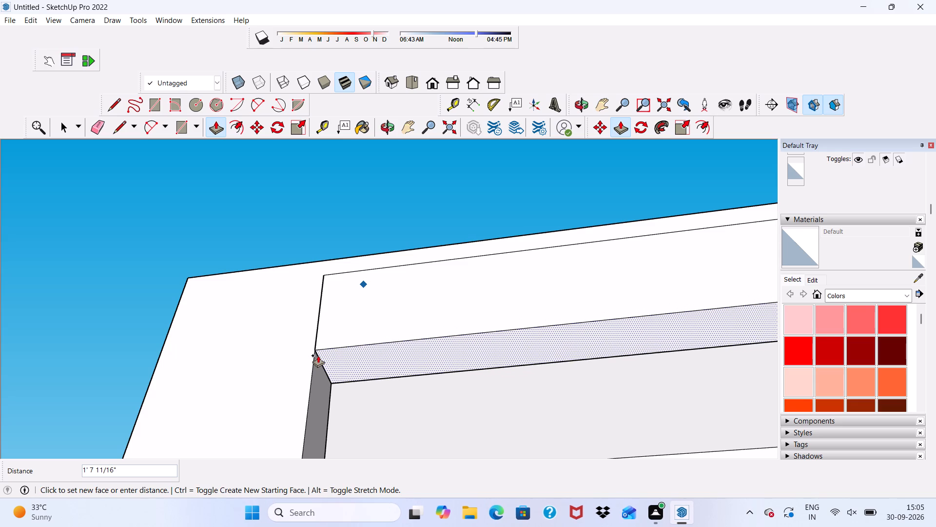
{"action": "left_click", "coordinate": [318, 355]}
Erase the short dividing line across the top face of the balcony frame.
{"action": "scroll", "coordinate": [324, 335], "scroll_direction": "down", "scroll_amount": 11}
{"action": "middle_click_drag", "start_coordinate": [435, 311], "coordinate": [441, 464]}
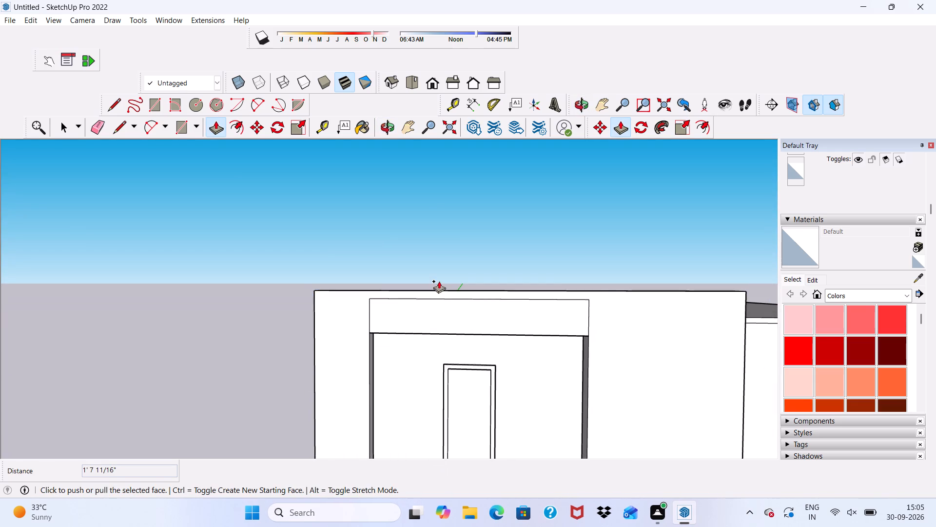
{"action": "scroll", "coordinate": [439, 281], "scroll_direction": "down", "scroll_amount": 2}
{"action": "middle_click_drag", "start_coordinate": [439, 279], "coordinate": [301, 429]}
{"action": "scroll", "coordinate": [323, 367], "scroll_direction": "up", "scroll_amount": 5}
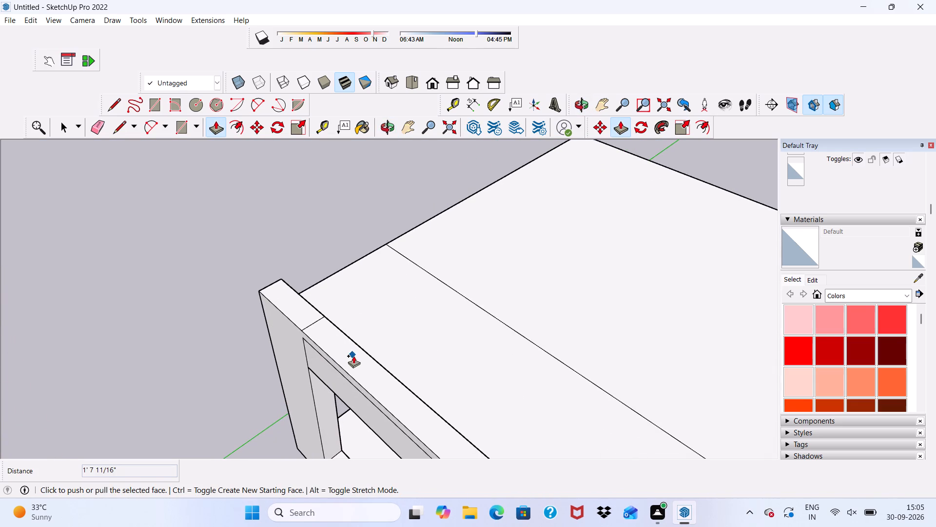
{"action": "key", "text": "space"}
{"action": "left_click", "coordinate": [354, 360]}
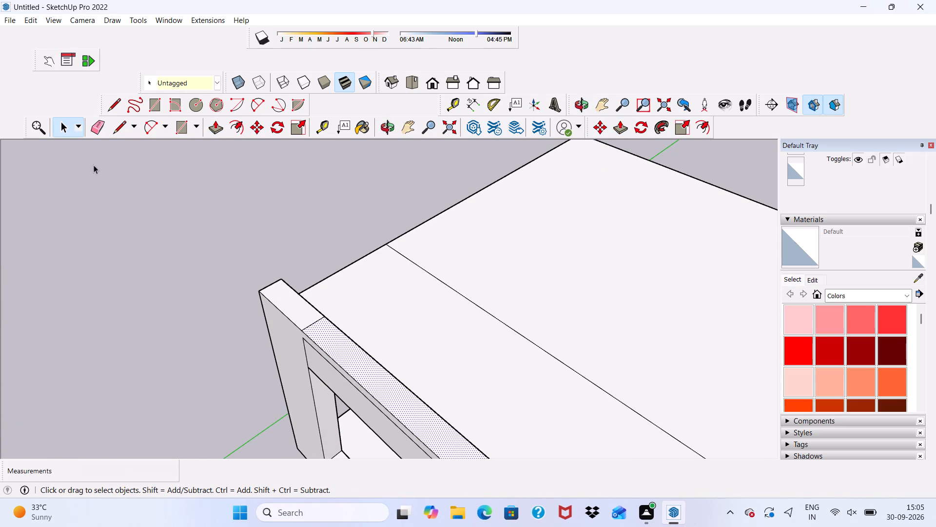
{"action": "left_click", "coordinate": [98, 124]}
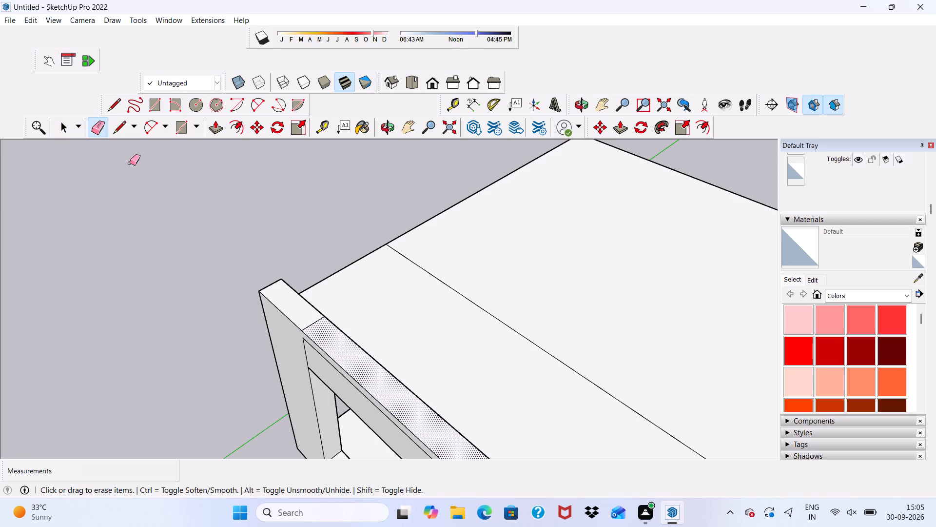
{"action": "scroll", "coordinate": [211, 193], "scroll_direction": "up", "scroll_amount": 3}
{"action": "scroll", "coordinate": [170, 247], "scroll_direction": "down", "scroll_amount": 2}
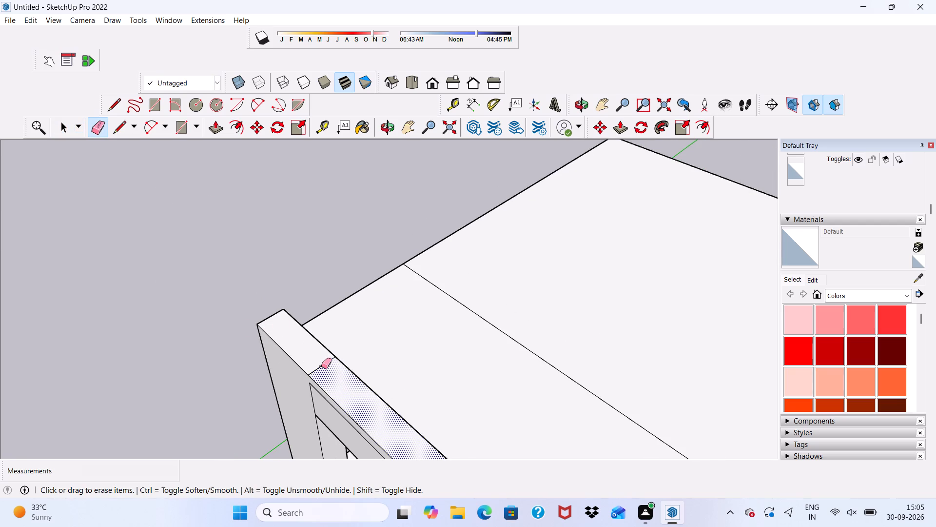
{"action": "left_click", "coordinate": [320, 364]}
{"action": "left_click", "coordinate": [322, 367]}
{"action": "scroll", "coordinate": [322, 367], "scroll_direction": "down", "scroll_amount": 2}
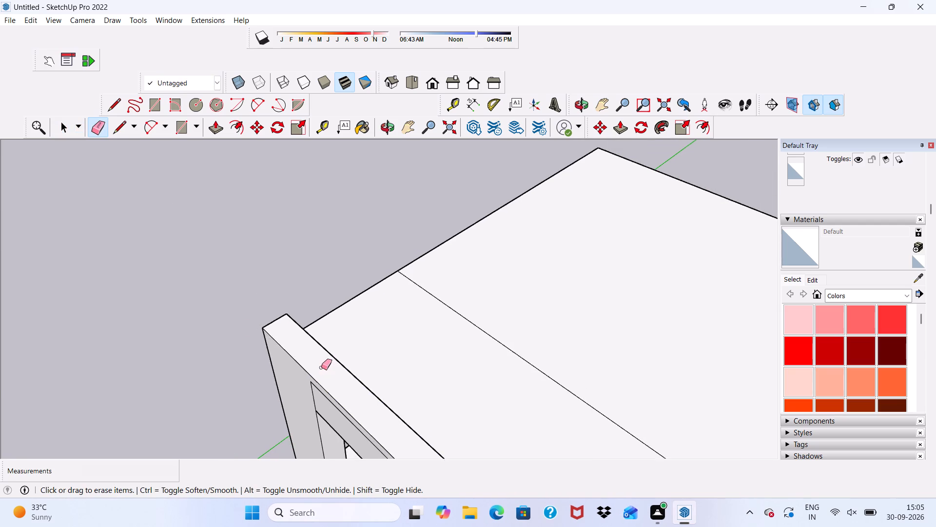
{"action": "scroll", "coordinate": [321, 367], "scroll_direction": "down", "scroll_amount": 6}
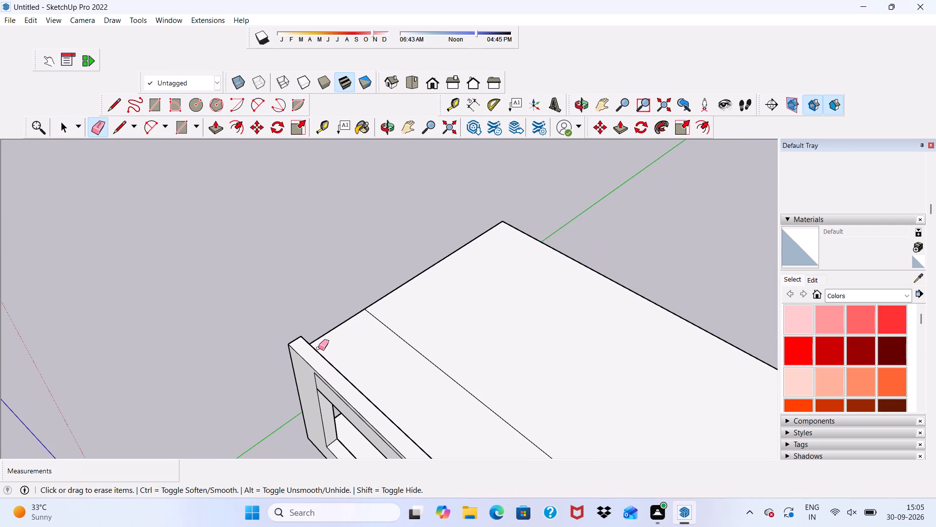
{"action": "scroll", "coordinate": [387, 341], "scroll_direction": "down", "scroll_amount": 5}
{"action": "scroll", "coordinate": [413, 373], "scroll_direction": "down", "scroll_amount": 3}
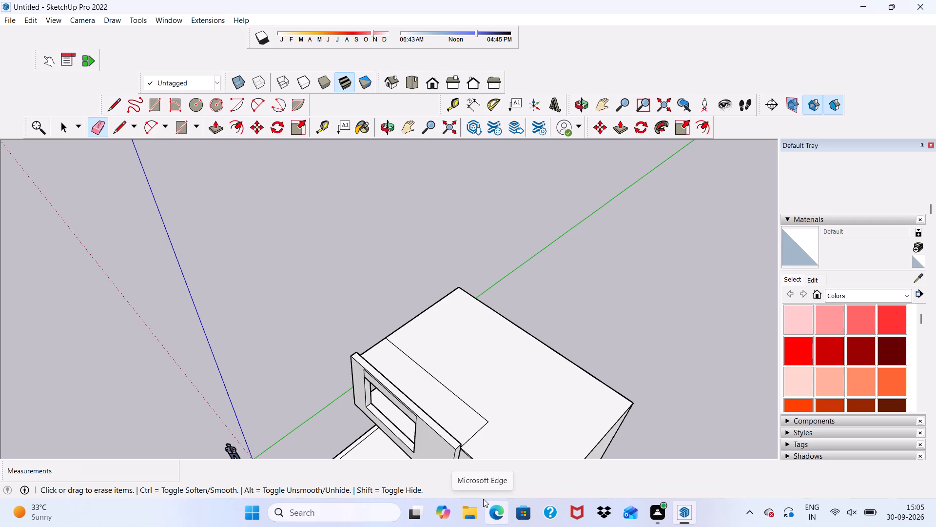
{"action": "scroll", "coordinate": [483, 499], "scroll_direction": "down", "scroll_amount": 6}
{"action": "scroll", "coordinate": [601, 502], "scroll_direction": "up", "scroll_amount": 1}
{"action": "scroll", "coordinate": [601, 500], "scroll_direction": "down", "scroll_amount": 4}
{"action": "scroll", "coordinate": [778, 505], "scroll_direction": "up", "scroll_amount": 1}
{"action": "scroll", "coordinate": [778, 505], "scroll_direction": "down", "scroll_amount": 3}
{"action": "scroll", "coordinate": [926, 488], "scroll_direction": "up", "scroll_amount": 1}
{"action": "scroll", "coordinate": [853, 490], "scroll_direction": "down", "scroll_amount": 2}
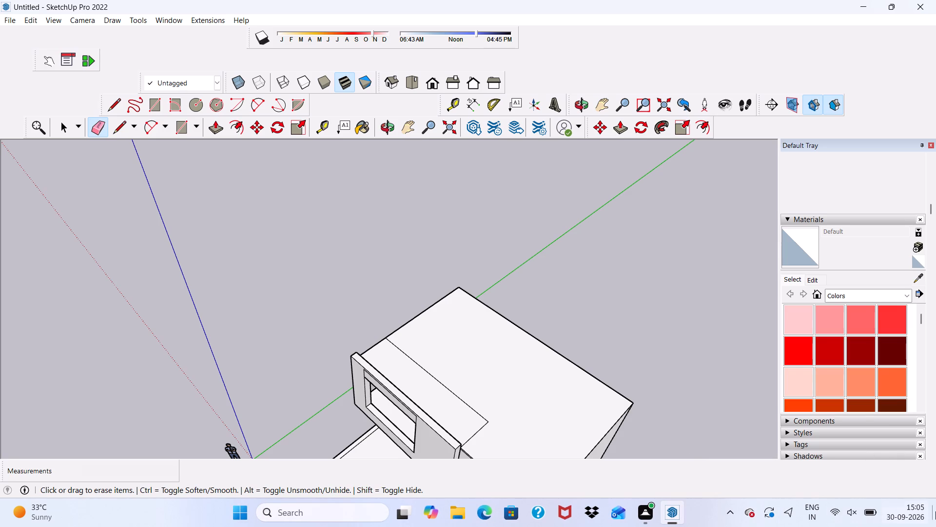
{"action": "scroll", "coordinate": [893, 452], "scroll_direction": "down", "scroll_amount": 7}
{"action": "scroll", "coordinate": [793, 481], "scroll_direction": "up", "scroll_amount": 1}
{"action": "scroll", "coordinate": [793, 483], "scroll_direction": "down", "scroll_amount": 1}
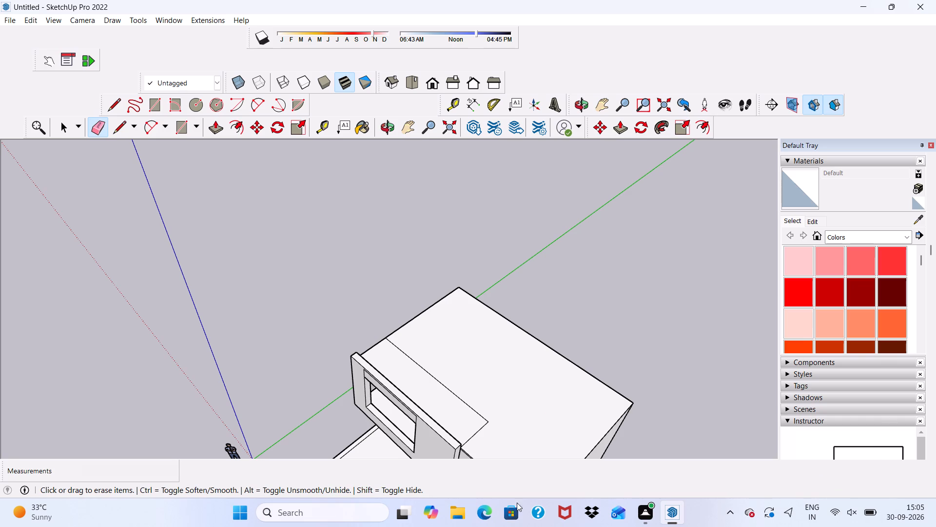
Erase the leftover outline above the balcony opening on the frame's front face.
{"action": "middle_click_drag", "start_coordinate": [413, 400], "coordinate": [499, 319]}
{"action": "scroll", "coordinate": [495, 347], "scroll_direction": "up", "scroll_amount": 9}
{"action": "scroll", "coordinate": [369, 408], "scroll_direction": "down", "scroll_amount": 1}
{"action": "scroll", "coordinate": [369, 408], "scroll_direction": "up", "scroll_amount": 2}
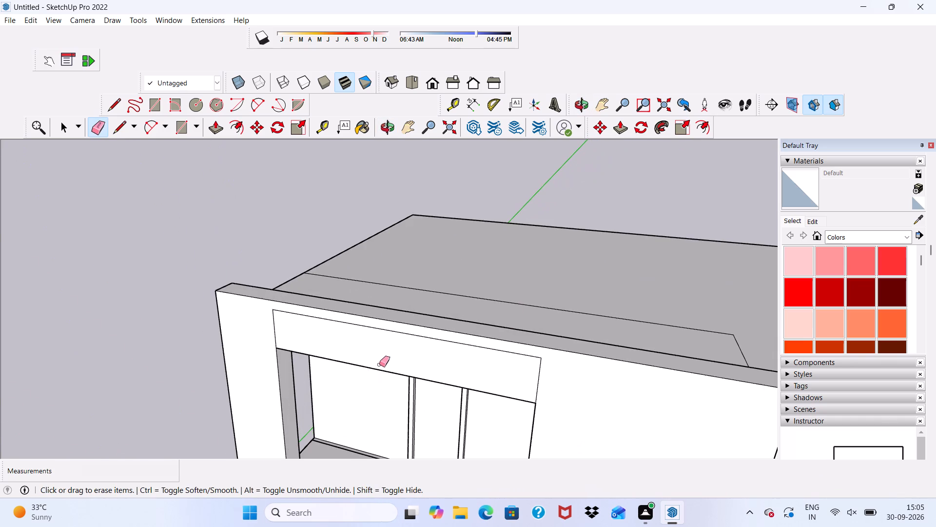
{"action": "left_click", "coordinate": [391, 330]}
{"action": "middle_click_drag", "start_coordinate": [390, 338], "coordinate": [428, 313]}
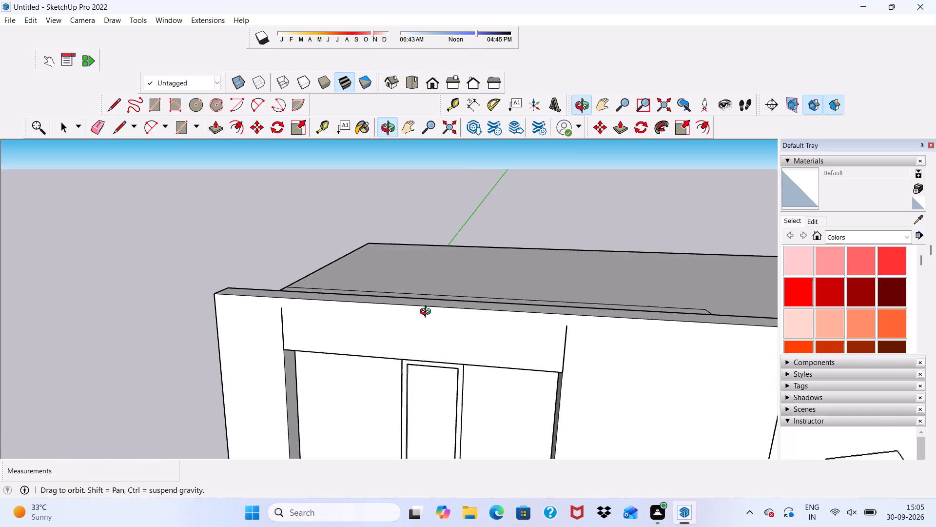
Erase the two leftover vertical lines above the large opening on the outer face of the upper front wall.
{"action": "middle_click_drag", "start_coordinate": [428, 313], "coordinate": [452, 325]}
{"action": "scroll", "coordinate": [562, 324], "scroll_direction": "up", "scroll_amount": 3}
{"action": "left_click", "coordinate": [568, 337]}
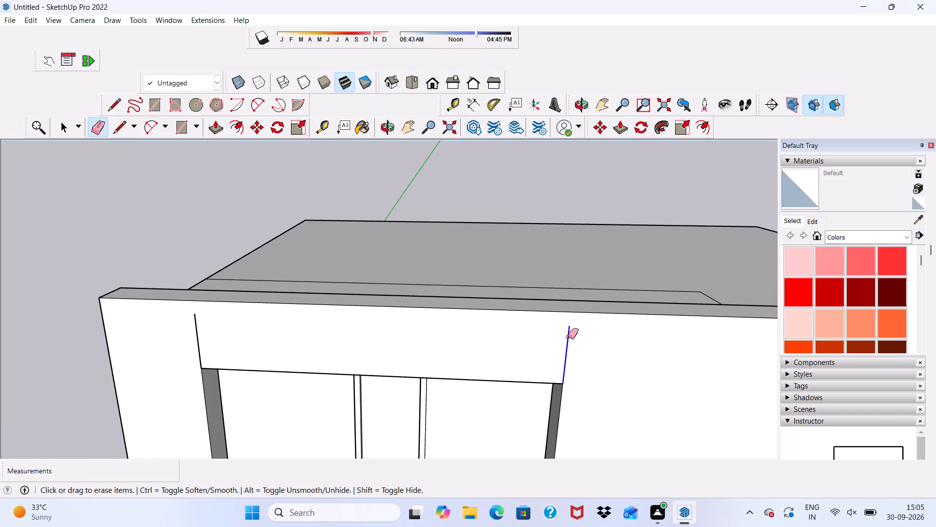
{"action": "scroll", "coordinate": [249, 349], "scroll_direction": "up", "scroll_amount": 3}
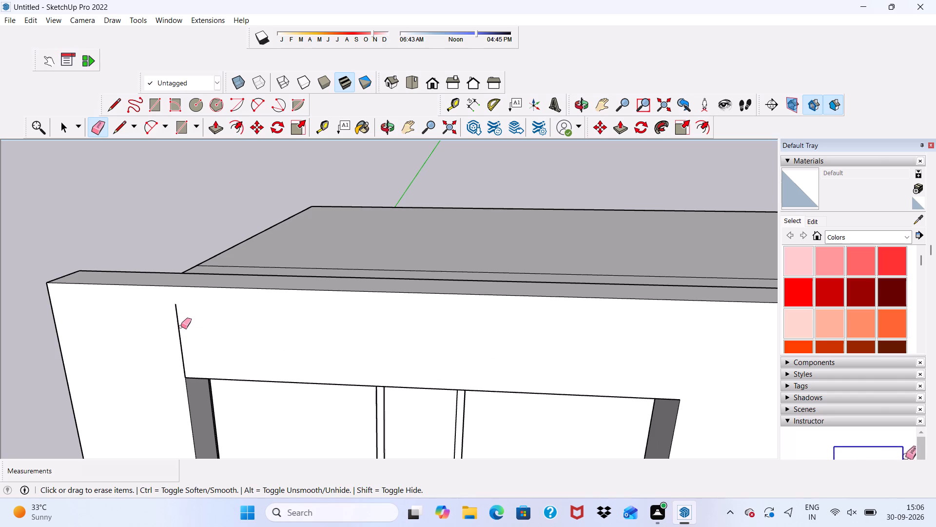
{"action": "left_click", "coordinate": [180, 327]}
{"action": "scroll", "coordinate": [176, 331], "scroll_direction": "down", "scroll_amount": 5}
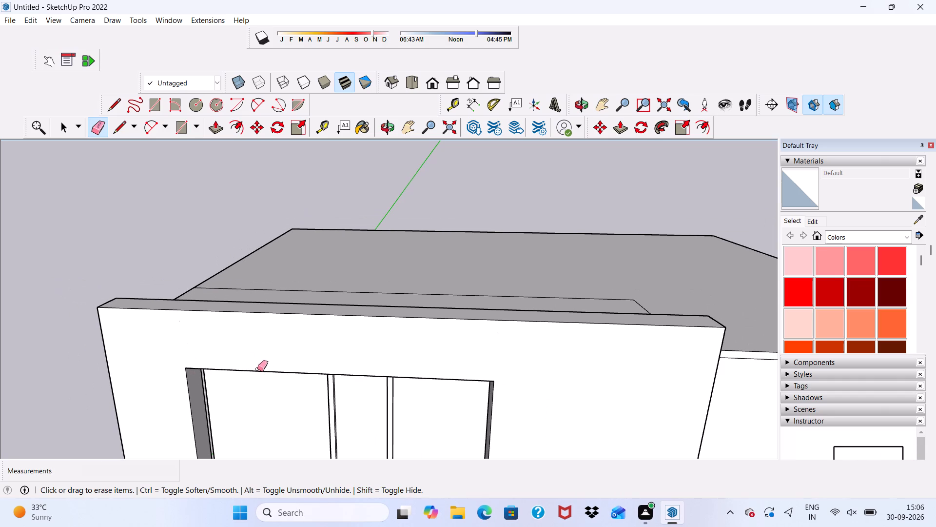
{"action": "key", "text": "space"}
Examine the upper front wall's large opening, its underside and the adjoining roof from several sides.
{"action": "middle_click_drag", "start_coordinate": [224, 350], "coordinate": [242, 203]}
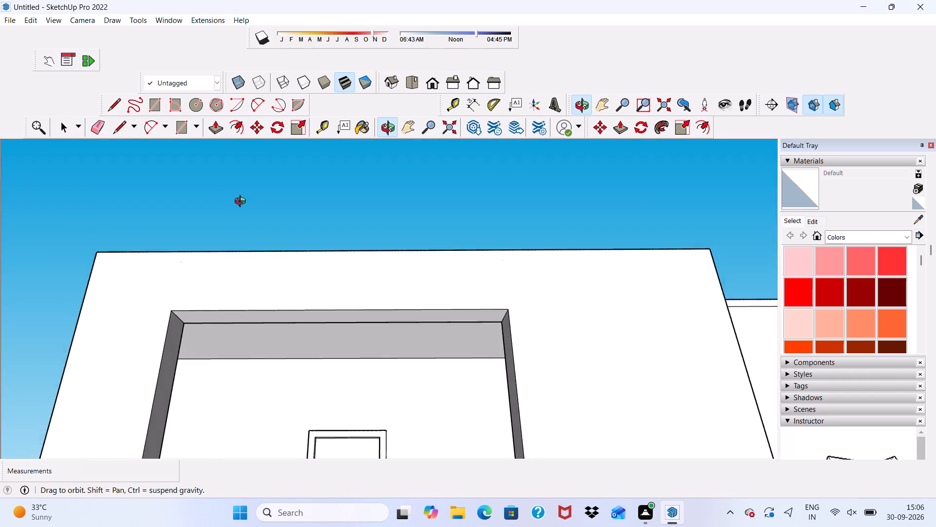
{"action": "middle_click_drag", "start_coordinate": [242, 203], "coordinate": [185, 213]}
{"action": "scroll", "coordinate": [259, 317], "scroll_direction": "up", "scroll_amount": 5}
{"action": "middle_click_drag", "start_coordinate": [262, 332], "coordinate": [483, 233]}
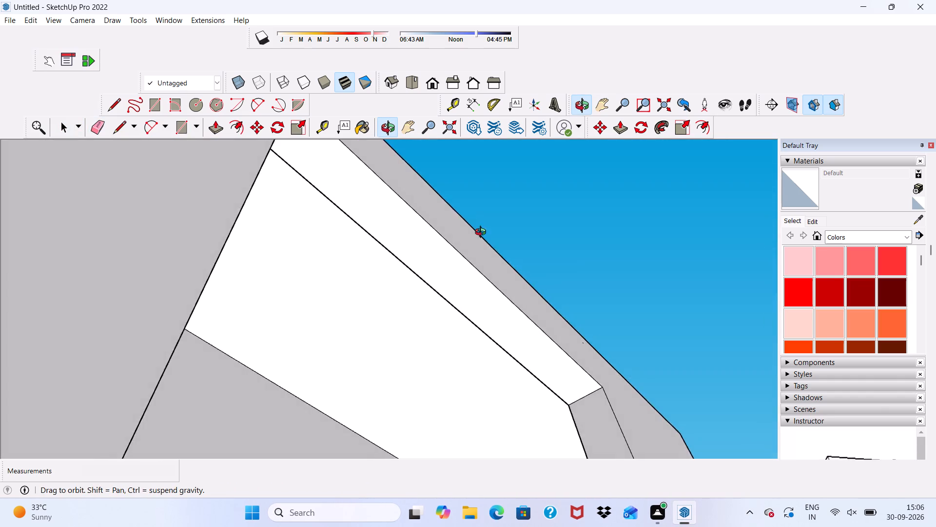
{"action": "middle_click_drag", "start_coordinate": [483, 233], "coordinate": [643, 389]}
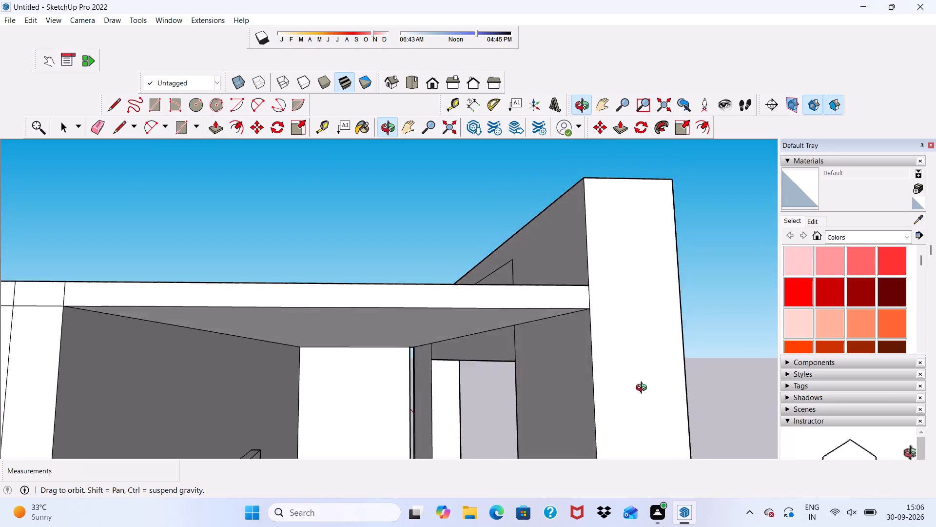
{"action": "middle_click_drag", "start_coordinate": [643, 389], "coordinate": [220, 423]}
{"action": "scroll", "coordinate": [215, 406], "scroll_direction": "up", "scroll_amount": 1}
{"action": "scroll", "coordinate": [262, 333], "scroll_direction": "down", "scroll_amount": 3}
{"action": "middle_click_drag", "start_coordinate": [281, 322], "coordinate": [199, 445]}
{"action": "scroll", "coordinate": [297, 343], "scroll_direction": "up", "scroll_amount": 4}
{"action": "scroll", "coordinate": [297, 343], "scroll_direction": "down", "scroll_amount": 3}
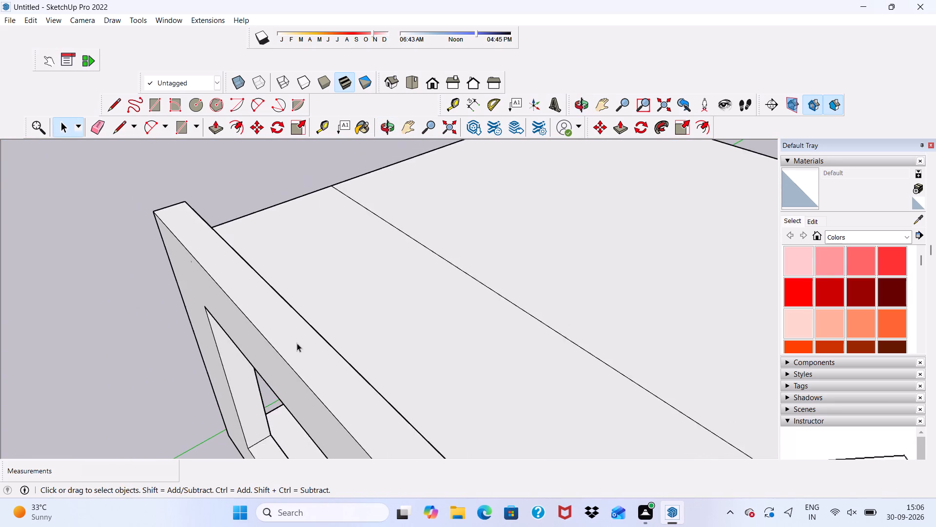
{"action": "scroll", "coordinate": [297, 343], "scroll_direction": "down", "scroll_amount": 1}
{"action": "middle_click_drag", "start_coordinate": [299, 343], "coordinate": [525, 139]}
{"action": "left_click_drag", "start_coordinate": [326, 339], "coordinate": [465, 212]}
{"action": "middle_click", "coordinate": [525, 139]}
{"action": "scroll", "coordinate": [521, 176], "scroll_direction": "down", "scroll_amount": 6}
{"action": "middle_click_drag", "start_coordinate": [510, 215], "coordinate": [566, 110]}
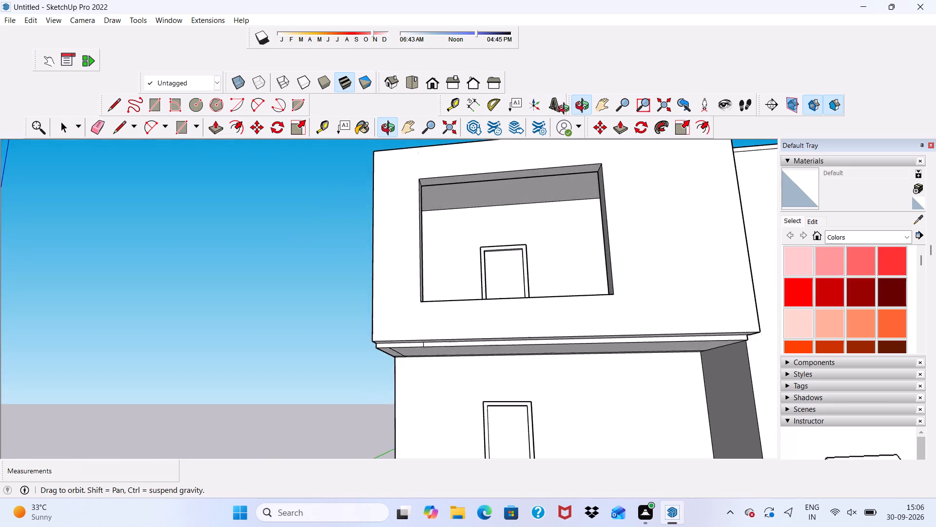
{"action": "middle_click_drag", "start_coordinate": [566, 110], "coordinate": [597, 111]}
{"action": "middle_click", "coordinate": [604, 119]}
{"action": "scroll", "coordinate": [606, 132], "scroll_direction": "up", "scroll_amount": 5}
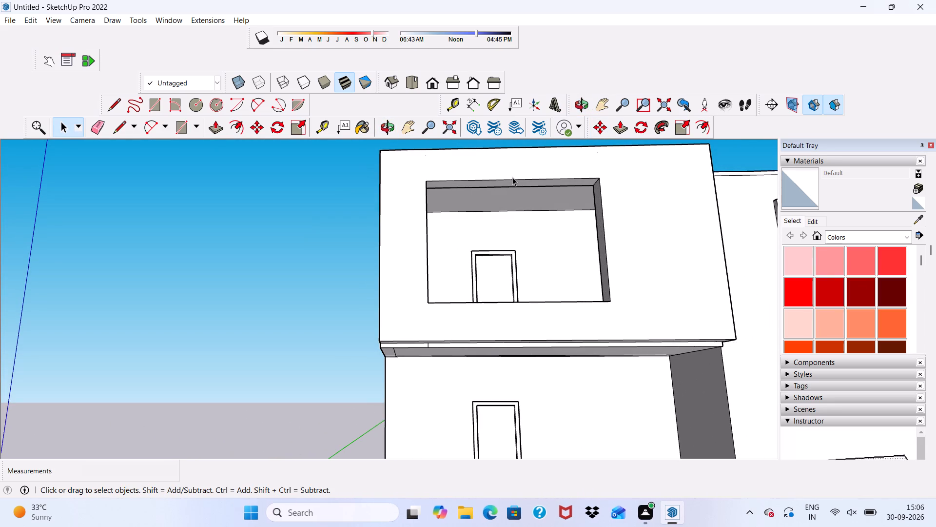
{"action": "scroll", "coordinate": [512, 177], "scroll_direction": "up", "scroll_amount": 6}
{"action": "middle_click_drag", "start_coordinate": [512, 178], "coordinate": [569, 113]}
{"action": "scroll", "coordinate": [569, 113], "scroll_direction": "up", "scroll_amount": 2}
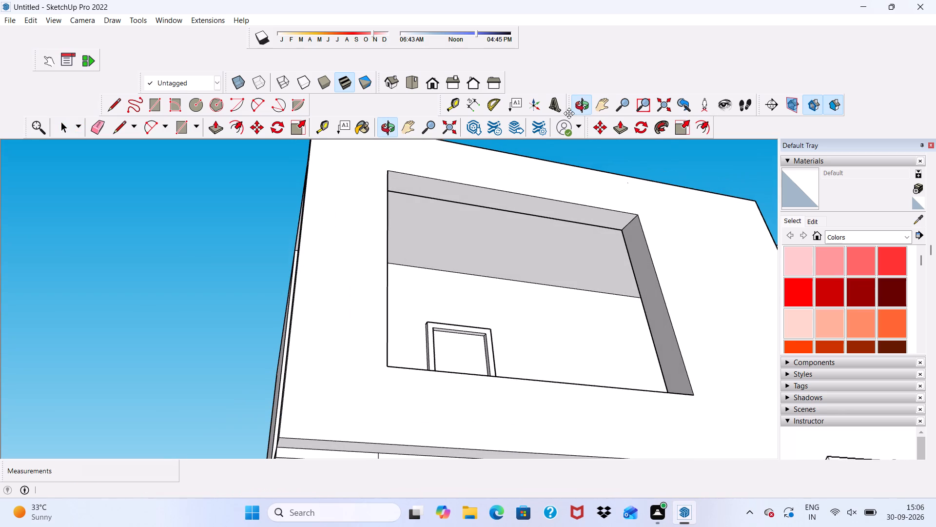
{"action": "scroll", "coordinate": [569, 113], "scroll_direction": "up", "scroll_amount": 3}
{"action": "scroll", "coordinate": [472, 134], "scroll_direction": "up", "scroll_amount": 4}
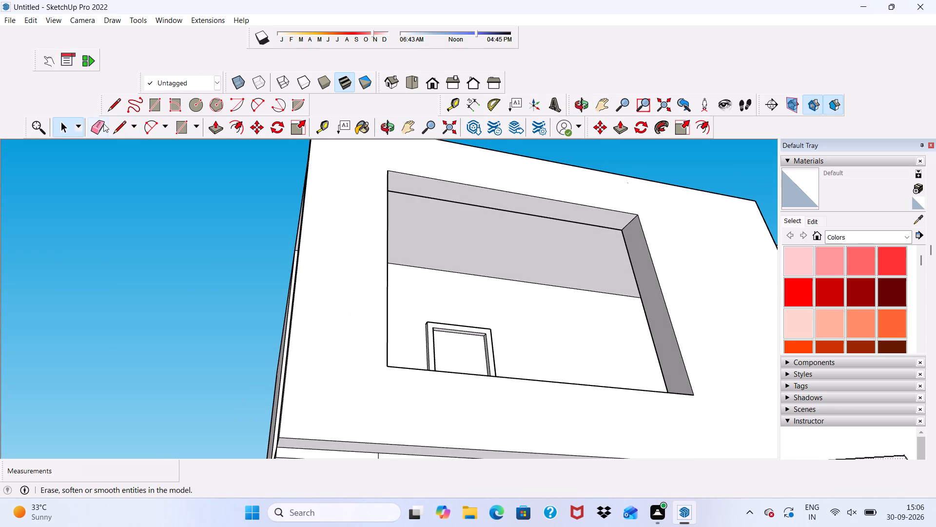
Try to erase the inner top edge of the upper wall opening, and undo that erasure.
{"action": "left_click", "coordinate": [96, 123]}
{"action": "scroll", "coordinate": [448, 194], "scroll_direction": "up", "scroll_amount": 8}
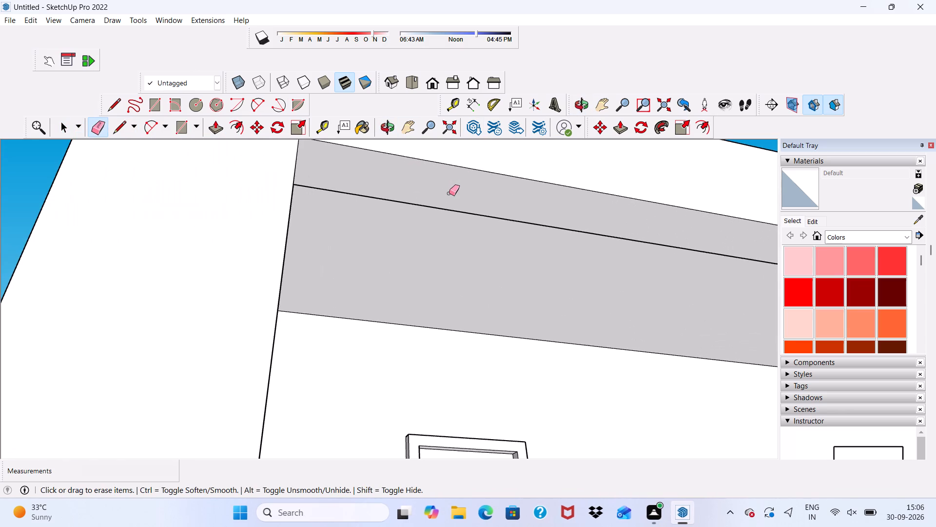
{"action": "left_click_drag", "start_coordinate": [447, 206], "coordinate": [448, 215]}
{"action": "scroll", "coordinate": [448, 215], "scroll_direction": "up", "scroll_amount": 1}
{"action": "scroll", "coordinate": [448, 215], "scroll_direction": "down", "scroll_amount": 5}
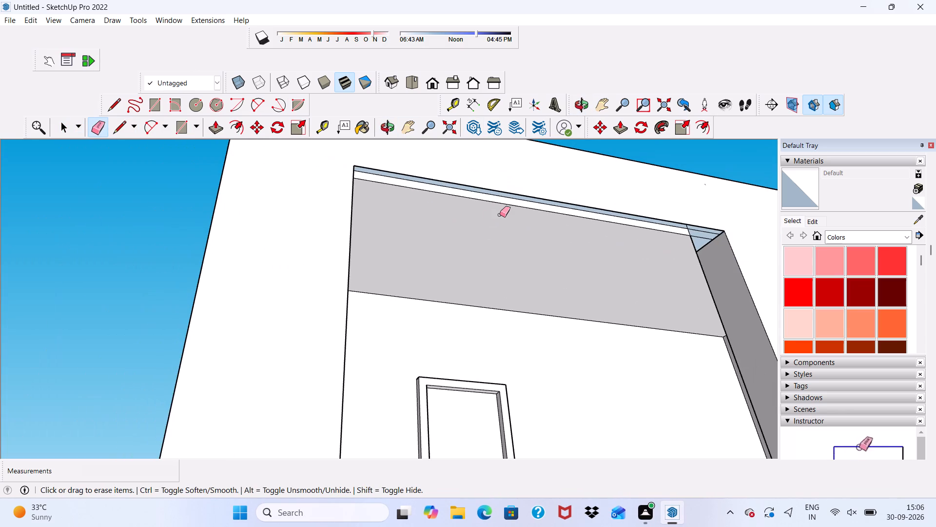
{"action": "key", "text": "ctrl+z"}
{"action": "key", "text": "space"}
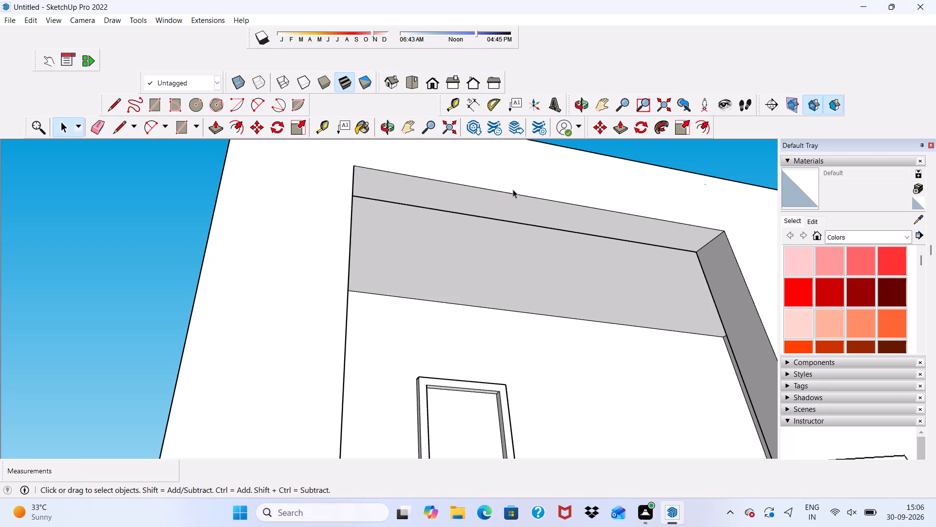
Erase the top line and both short vertical lines of the rectangle outlined on the parapet's roof-side face.
{"action": "middle_click_drag", "start_coordinate": [533, 175], "coordinate": [724, 230]}
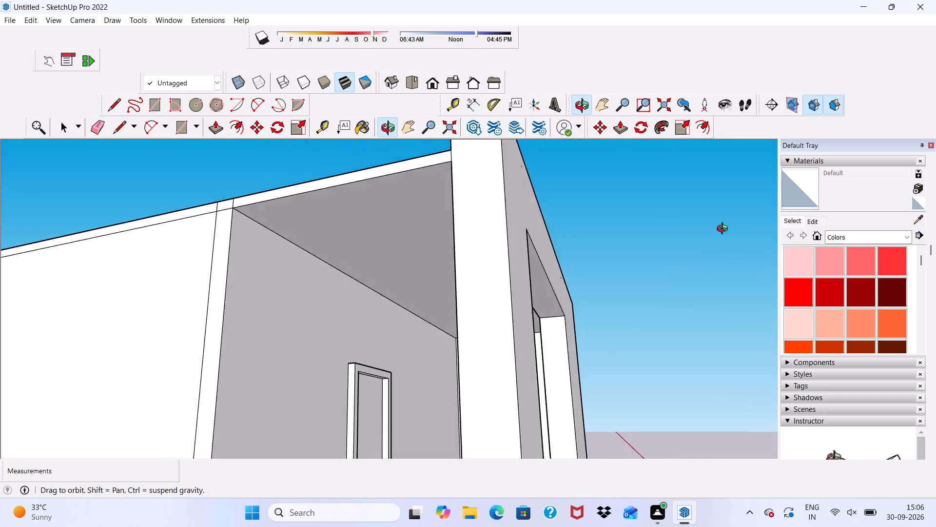
{"action": "middle_click_drag", "start_coordinate": [724, 230], "coordinate": [264, 404]}
{"action": "scroll", "coordinate": [346, 290], "scroll_direction": "down", "scroll_amount": 4}
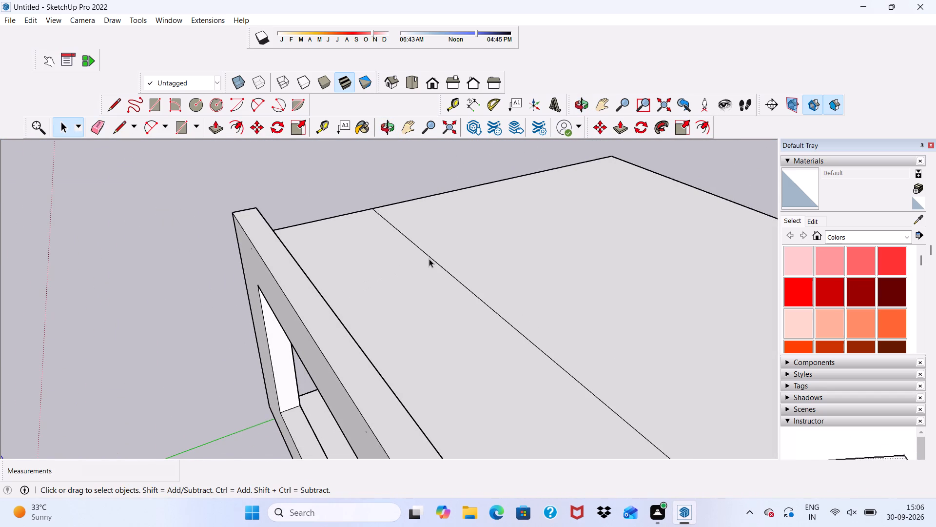
{"action": "scroll", "coordinate": [429, 259], "scroll_direction": "up", "scroll_amount": 3}
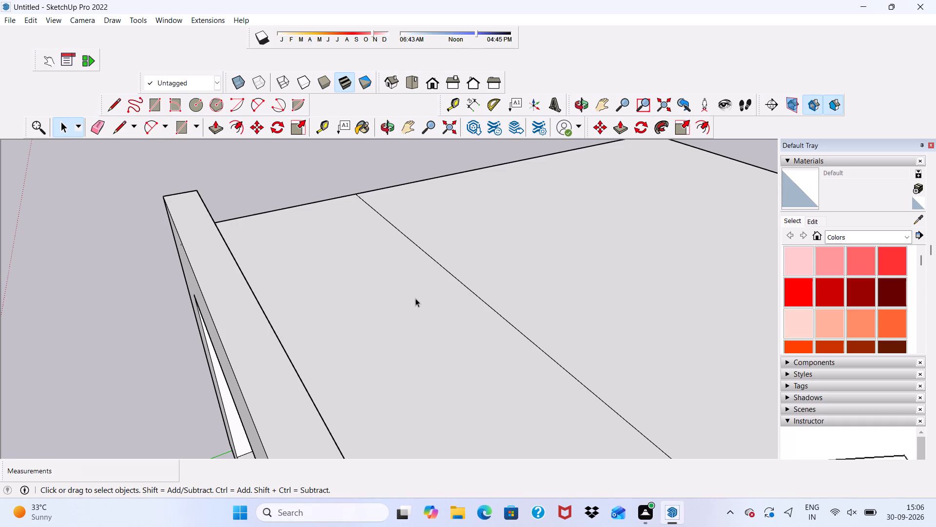
{"action": "scroll", "coordinate": [415, 298], "scroll_direction": "down", "scroll_amount": 3}
{"action": "middle_click_drag", "start_coordinate": [385, 290], "coordinate": [240, 235]}
{"action": "scroll", "coordinate": [237, 235], "scroll_direction": "up", "scroll_amount": 3}
{"action": "left_click", "coordinate": [98, 123]}
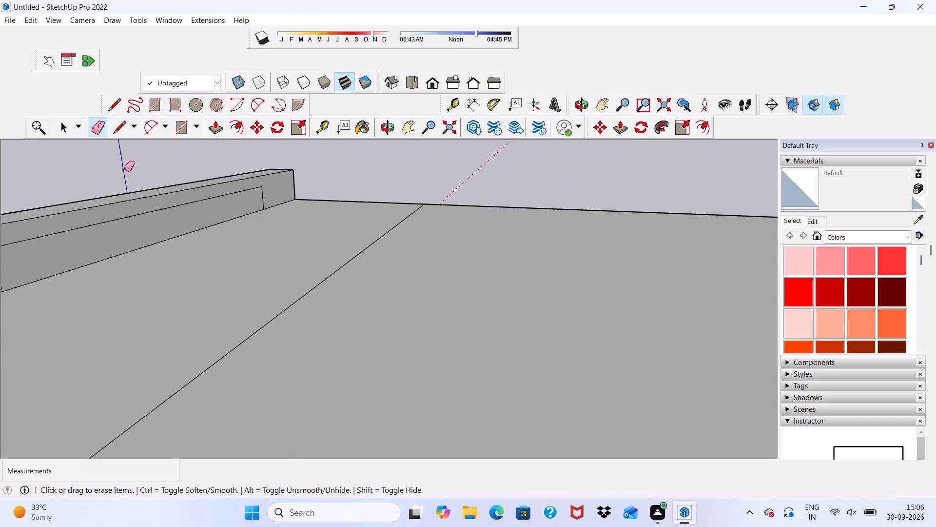
{"action": "scroll", "coordinate": [177, 202], "scroll_direction": "down", "scroll_amount": 5}
{"action": "scroll", "coordinate": [149, 211], "scroll_direction": "up", "scroll_amount": 5}
{"action": "left_click", "coordinate": [152, 212]}
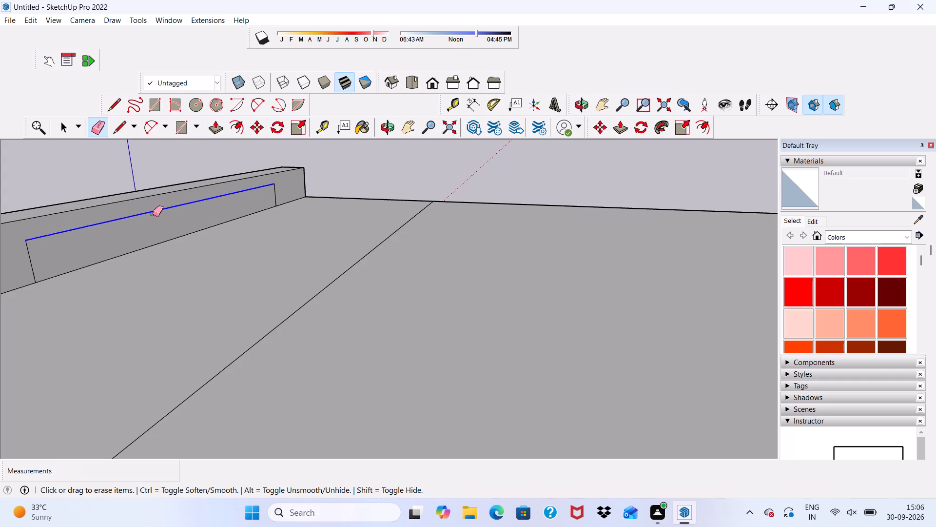
{"action": "scroll", "coordinate": [51, 265], "scroll_direction": "up", "scroll_amount": 3}
{"action": "left_click", "coordinate": [28, 263]}
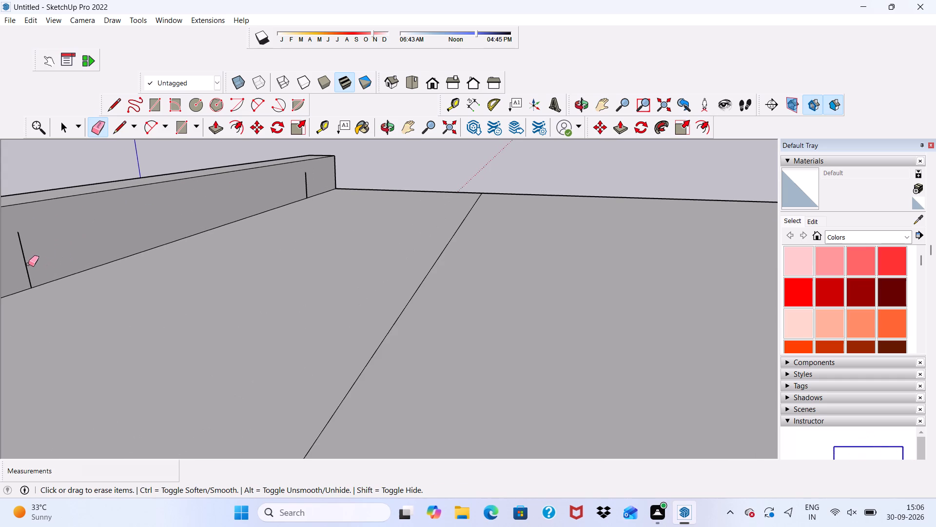
{"action": "left_click", "coordinate": [28, 263]}
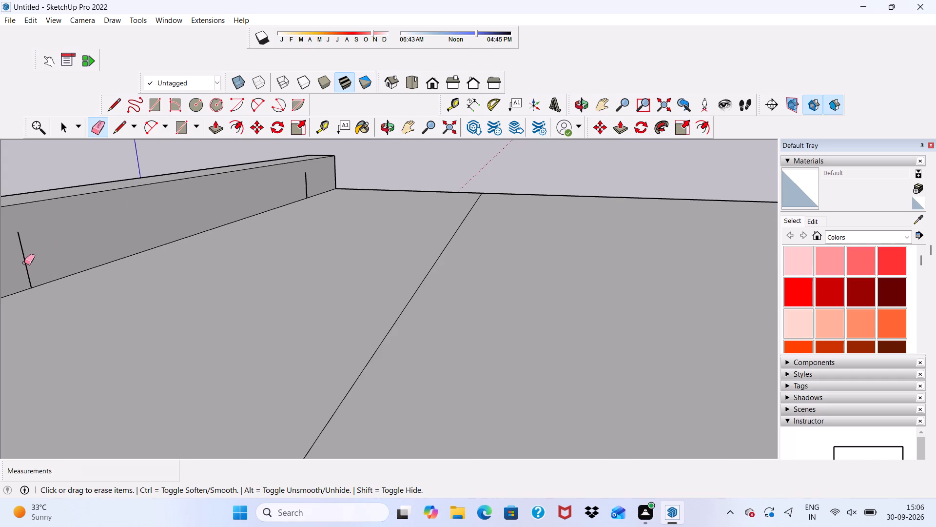
{"action": "left_click", "coordinate": [24, 262]}
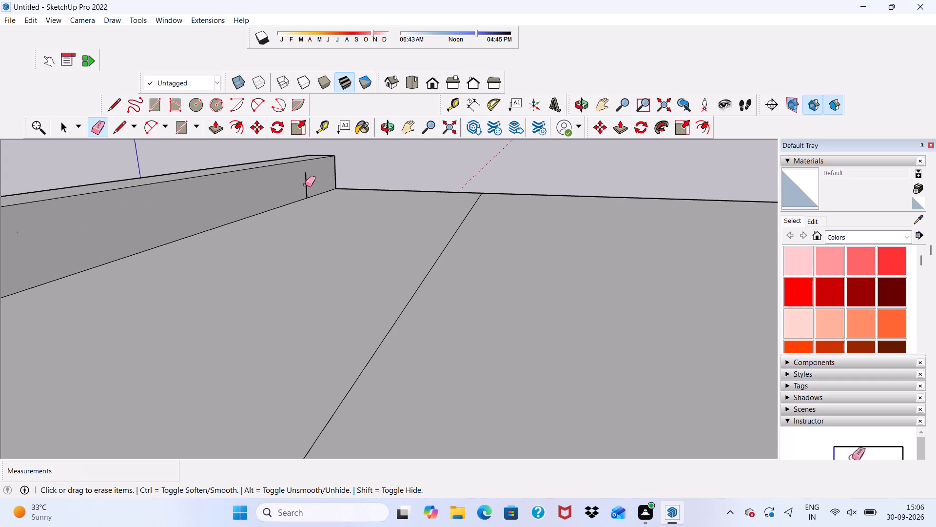
{"action": "left_click", "coordinate": [305, 184]}
Erase the segments of the long dividing line on the roof slab parallel to the parapet.
{"action": "scroll", "coordinate": [311, 179], "scroll_direction": "down", "scroll_amount": 10}
{"action": "middle_click_drag", "start_coordinate": [385, 231], "coordinate": [386, 313]}
{"action": "scroll", "coordinate": [317, 311], "scroll_direction": "up", "scroll_amount": 4}
{"action": "left_click", "coordinate": [316, 297]}
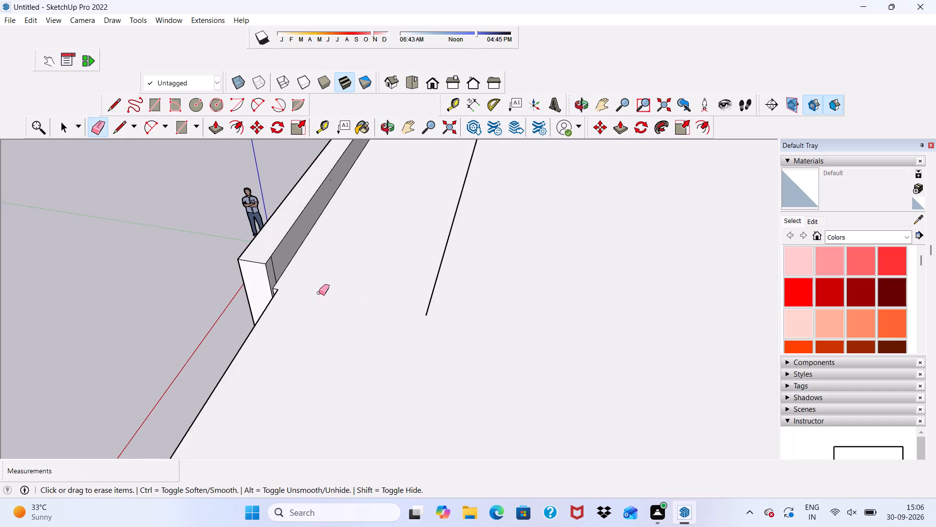
{"action": "middle_click_drag", "start_coordinate": [271, 288], "coordinate": [335, 255]}
{"action": "scroll", "coordinate": [368, 258], "scroll_direction": "up", "scroll_amount": 7}
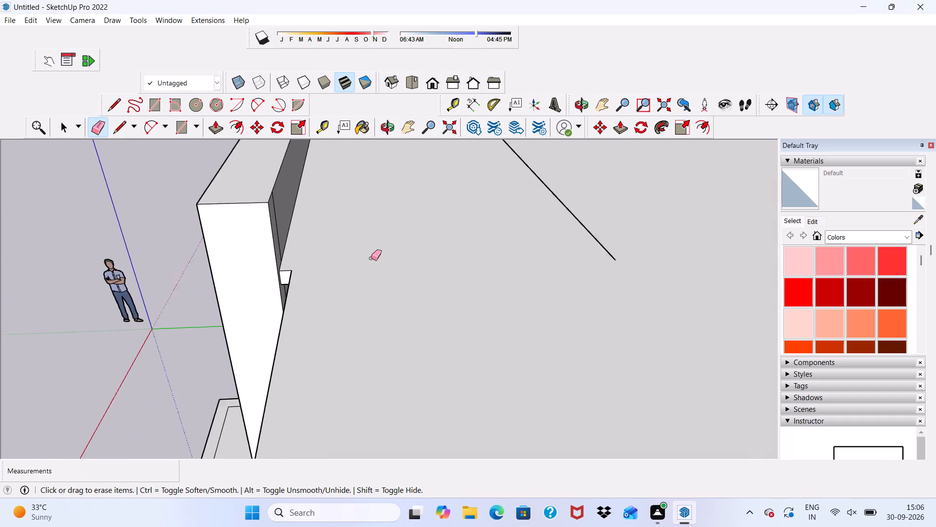
{"action": "scroll", "coordinate": [371, 258], "scroll_direction": "up", "scroll_amount": 3}
{"action": "scroll", "coordinate": [262, 270], "scroll_direction": "down", "scroll_amount": 2}
{"action": "middle_click_drag", "start_coordinate": [295, 277], "coordinate": [302, 308]}
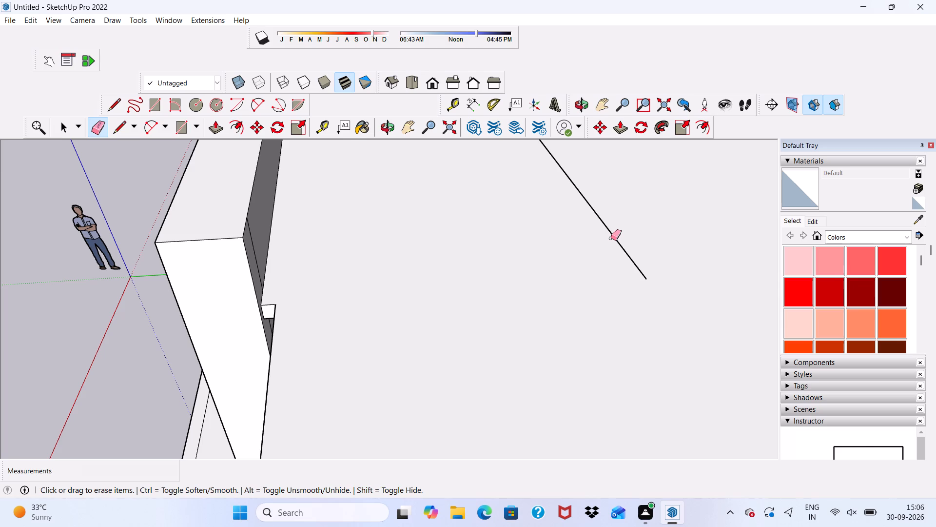
{"action": "left_click", "coordinate": [611, 237]}
{"action": "left_click", "coordinate": [613, 235]}
Push/Pull the small white end face beside the end of the front parapet wall by 1 5/8".
{"action": "scroll", "coordinate": [607, 238], "scroll_direction": "down", "scroll_amount": 5}
{"action": "middle_click_drag", "start_coordinate": [395, 339], "coordinate": [479, 279]}
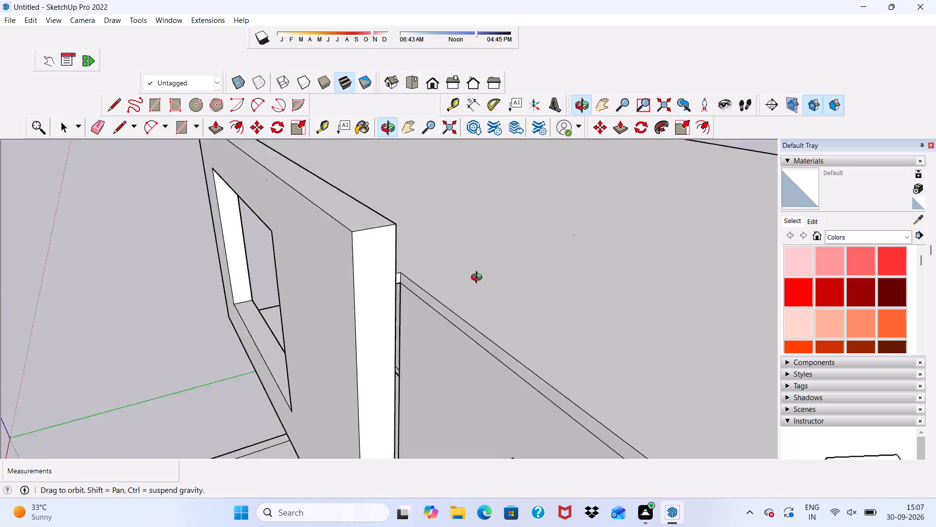
{"action": "middle_click_drag", "start_coordinate": [479, 279], "coordinate": [433, 232]}
{"action": "scroll", "coordinate": [433, 232], "scroll_direction": "up", "scroll_amount": 3}
{"action": "key", "text": "space"}
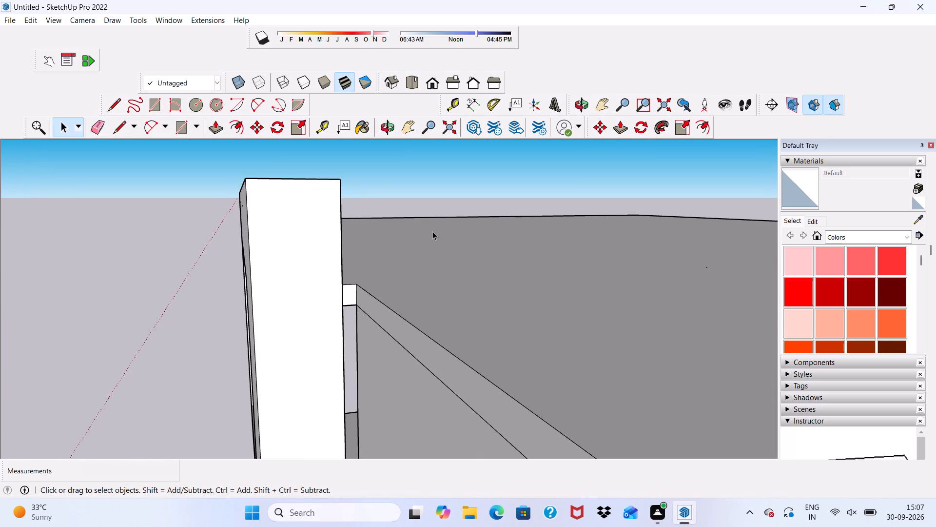
{"action": "scroll", "coordinate": [431, 233], "scroll_direction": "down", "scroll_amount": 2}
{"action": "left_click", "coordinate": [368, 277]}
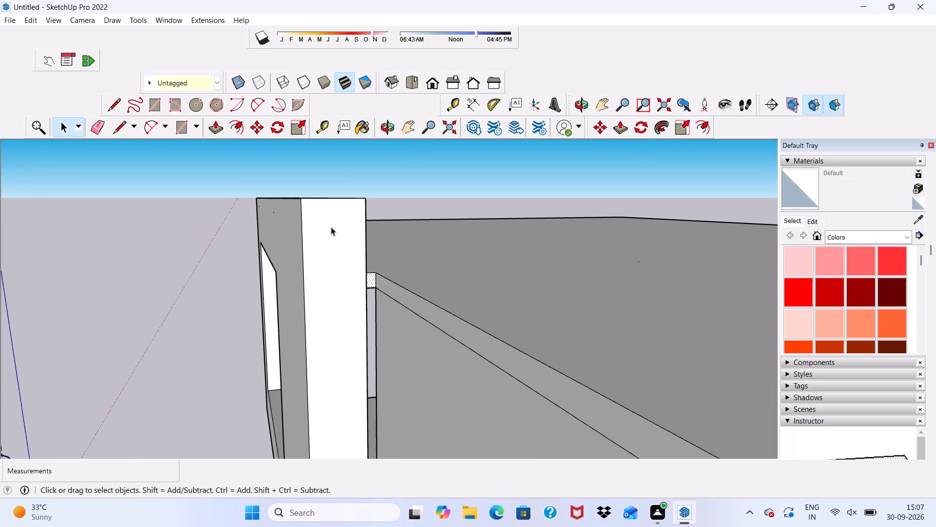
{"action": "left_click", "coordinate": [214, 117]}
{"action": "scroll", "coordinate": [423, 268], "scroll_direction": "up", "scroll_amount": 2}
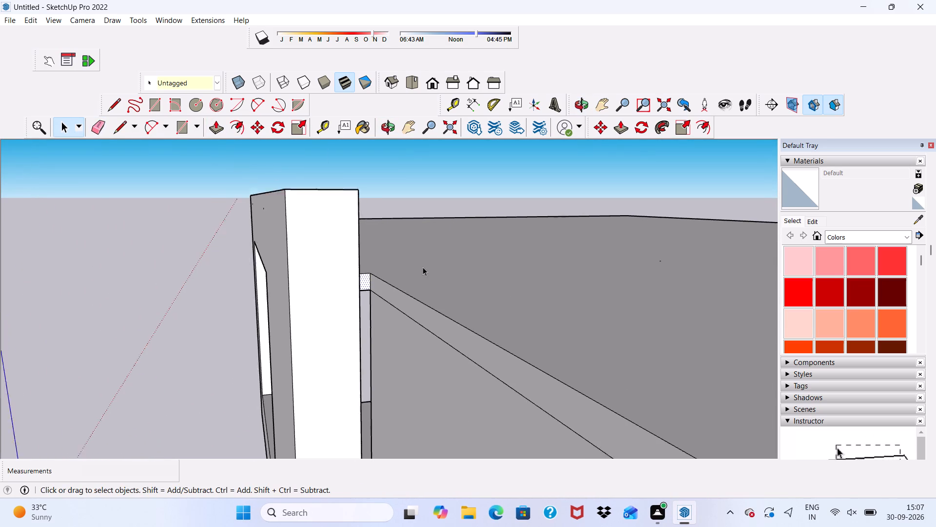
{"action": "scroll", "coordinate": [423, 267], "scroll_direction": "up", "scroll_amount": 2}
{"action": "left_click", "coordinate": [214, 126]}
{"action": "scroll", "coordinate": [314, 268], "scroll_direction": "up", "scroll_amount": 5}
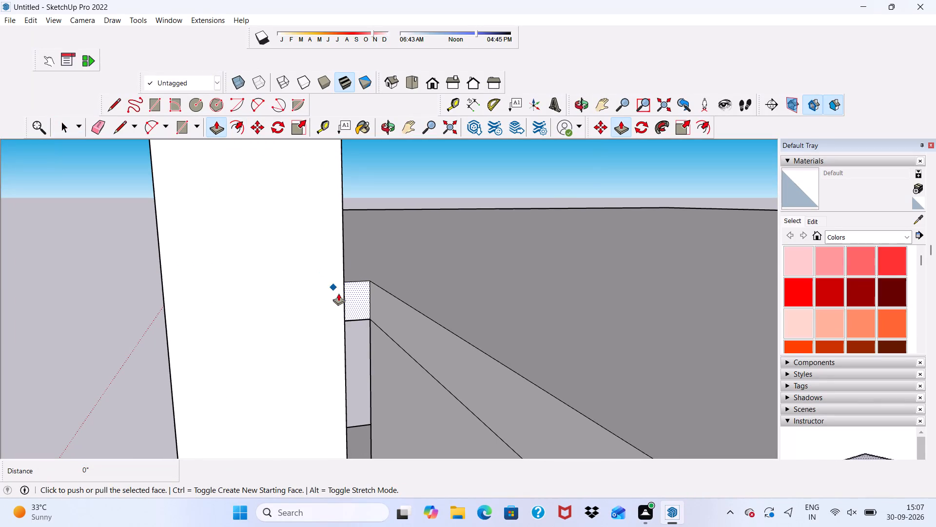
{"action": "left_click", "coordinate": [353, 285]}
{"action": "middle_click_drag", "start_coordinate": [354, 300], "coordinate": [272, 302]}
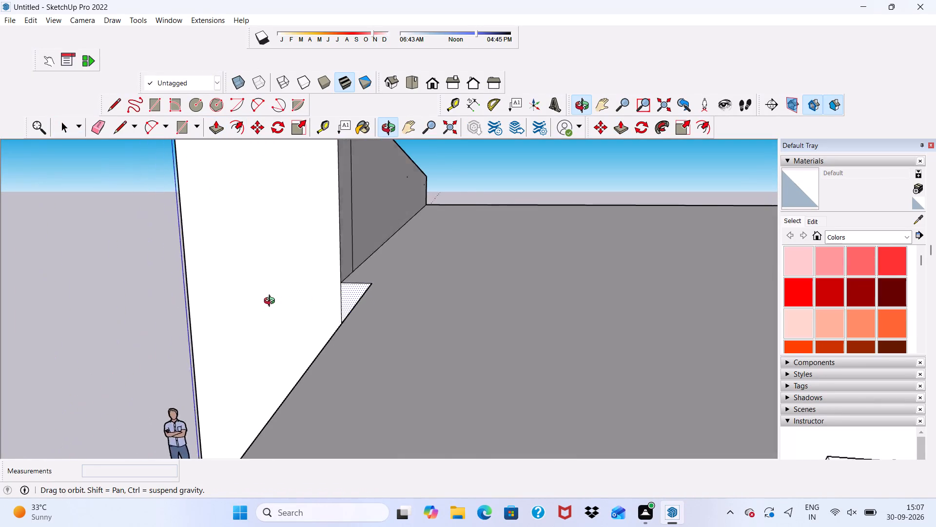
{"action": "middle_click_drag", "start_coordinate": [272, 302], "coordinate": [257, 304]}
{"action": "left_click", "coordinate": [311, 262]}
Examine the adjusted end face and the recess below it, where the front wall meets the roof slab.
{"action": "scroll", "coordinate": [311, 262], "scroll_direction": "down", "scroll_amount": 3}
{"action": "scroll", "coordinate": [311, 262], "scroll_direction": "up", "scroll_amount": 1}
{"action": "scroll", "coordinate": [311, 262], "scroll_direction": "down", "scroll_amount": 3}
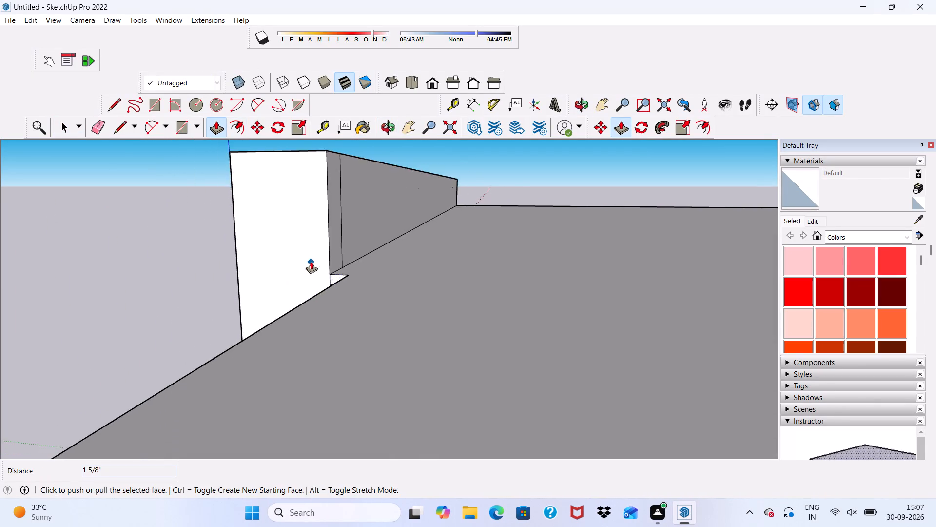
{"action": "middle_click_drag", "start_coordinate": [311, 262], "coordinate": [432, 148]}
{"action": "scroll", "coordinate": [349, 263], "scroll_direction": "up", "scroll_amount": 2}
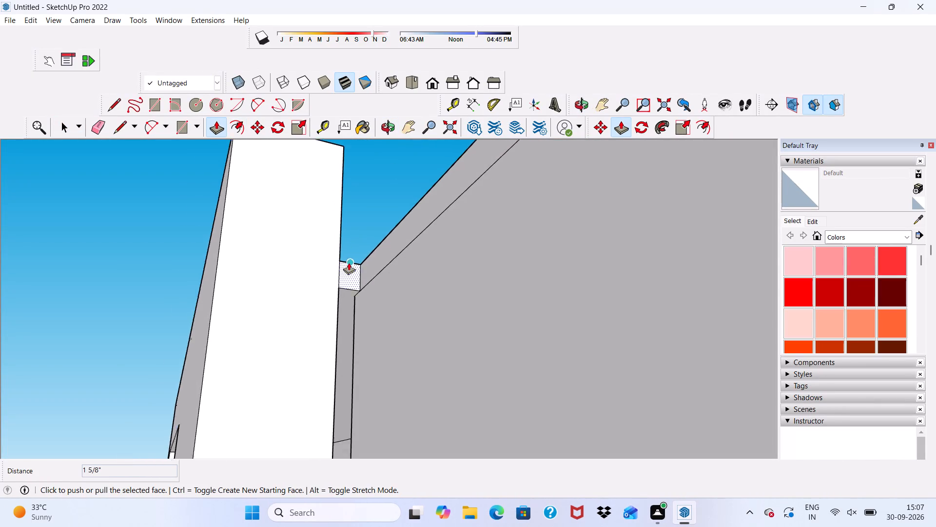
{"action": "scroll", "coordinate": [349, 263], "scroll_direction": "up", "scroll_amount": 2}
{"action": "middle_click_drag", "start_coordinate": [350, 261], "coordinate": [333, 228]}
{"action": "middle_click_drag", "start_coordinate": [332, 243], "coordinate": [332, 255]}
{"action": "scroll", "coordinate": [351, 296], "scroll_direction": "up", "scroll_amount": 2}
{"action": "middle_click_drag", "start_coordinate": [366, 342], "coordinate": [297, 337]}
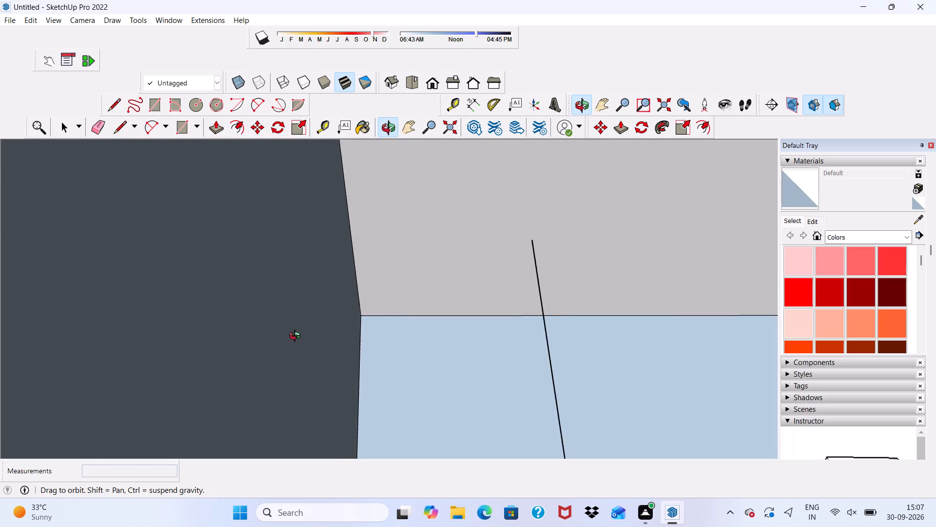
{"action": "middle_click_drag", "start_coordinate": [297, 337], "coordinate": [341, 345]}
{"action": "scroll", "coordinate": [341, 345], "scroll_direction": "up", "scroll_amount": 4}
{"action": "left_click", "coordinate": [341, 345]}
{"action": "key", "text": "space"}
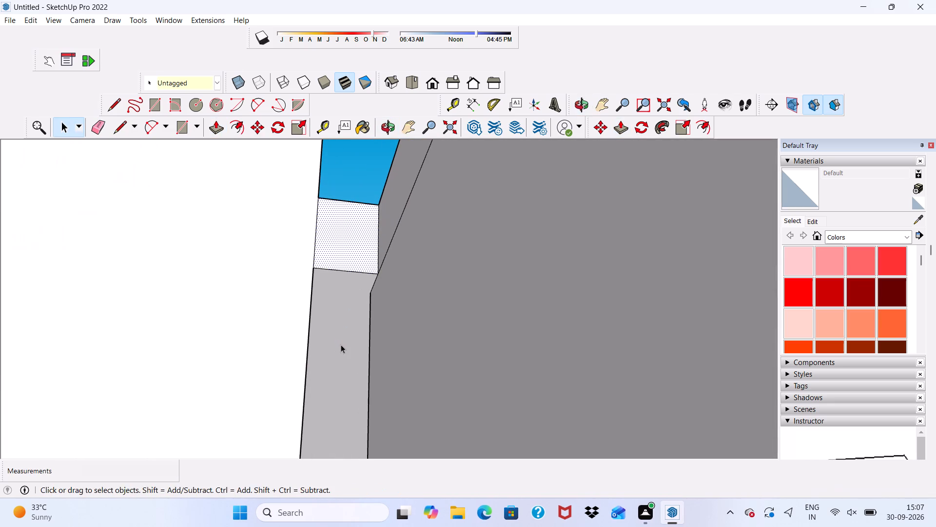
Push/Pull the narrow dark face along the recess below the white end face by about 2 5/16" to close the recess.
{"action": "middle_click_drag", "start_coordinate": [340, 342], "coordinate": [296, 364]}
{"action": "middle_click_drag", "start_coordinate": [296, 363], "coordinate": [372, 348]}
{"action": "scroll", "coordinate": [372, 348], "scroll_direction": "down", "scroll_amount": 1}
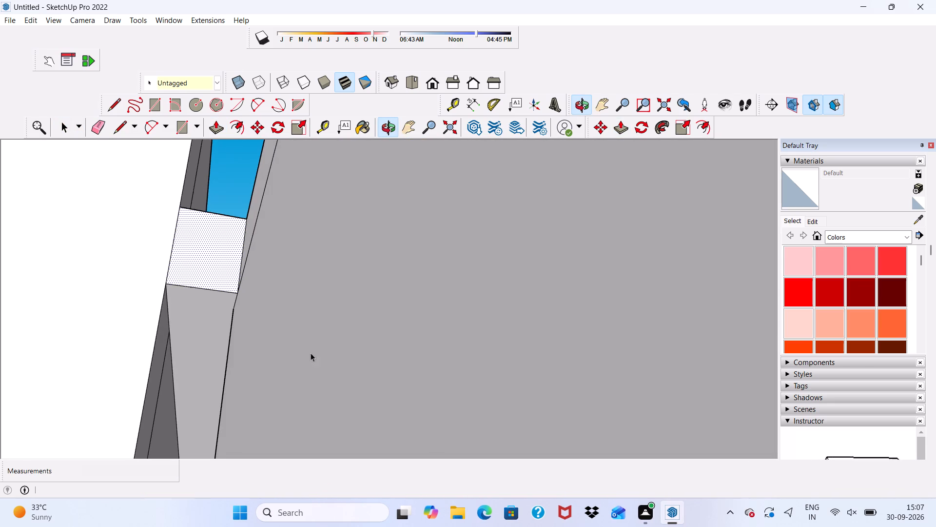
{"action": "left_click", "coordinate": [156, 363]}
{"action": "scroll", "coordinate": [157, 338], "scroll_direction": "up", "scroll_amount": 4}
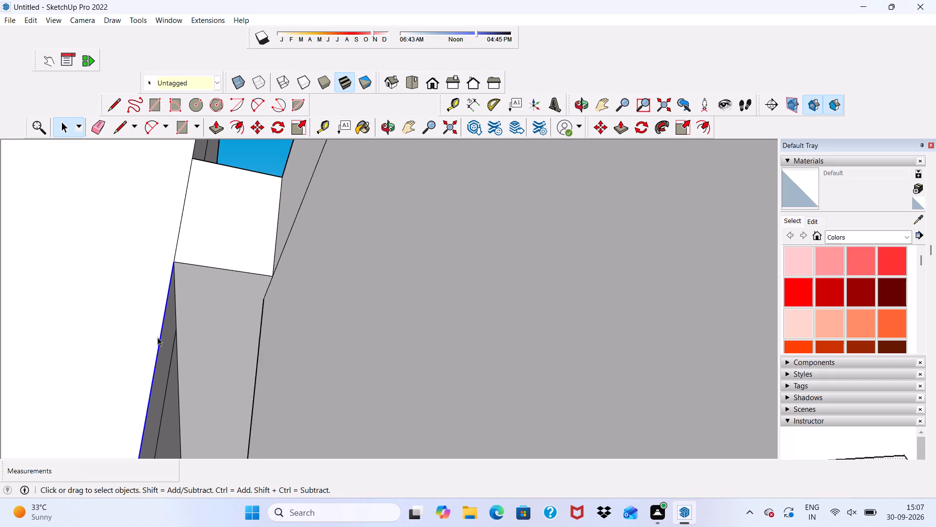
{"action": "scroll", "coordinate": [157, 337], "scroll_direction": "up", "scroll_amount": 1}
{"action": "left_click", "coordinate": [168, 329]}
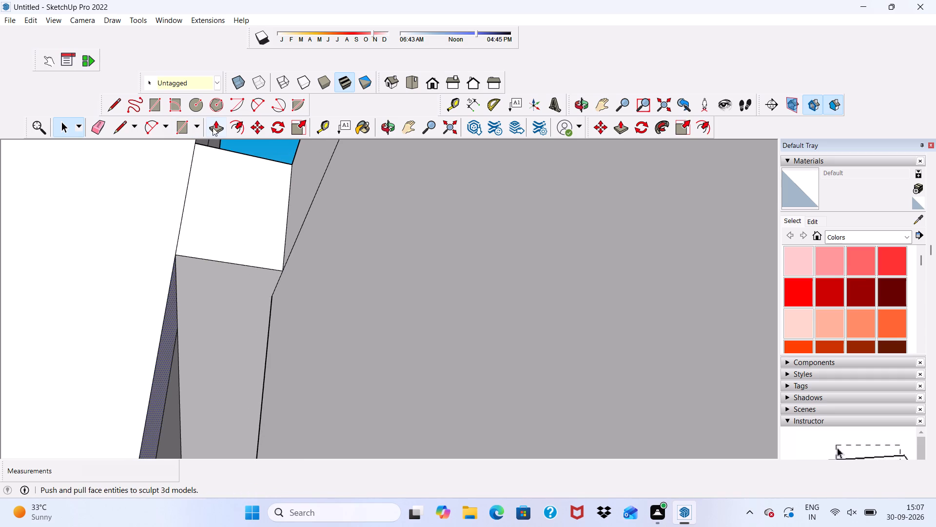
{"action": "left_click", "coordinate": [213, 126]}
{"action": "left_click_drag", "start_coordinate": [154, 378], "coordinate": [154, 377]}
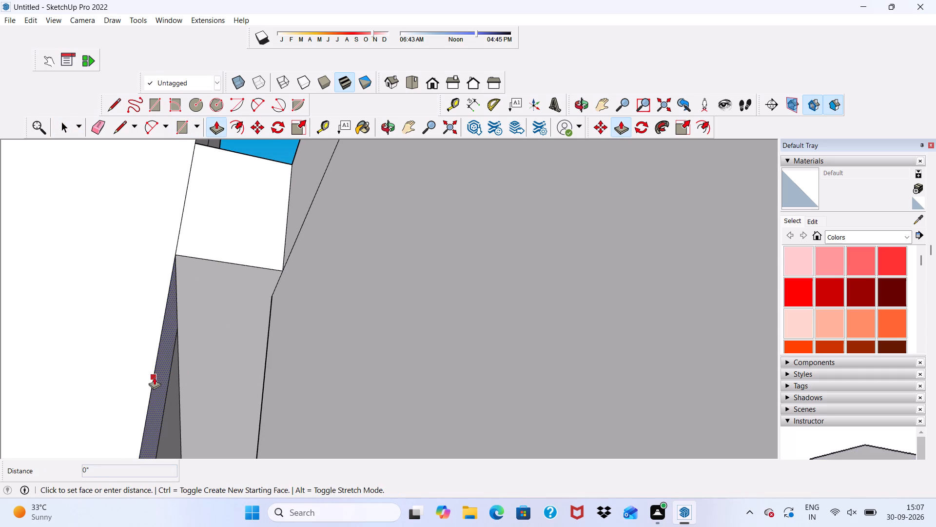
{"action": "left_click_drag", "start_coordinate": [154, 377], "coordinate": [274, 367]}
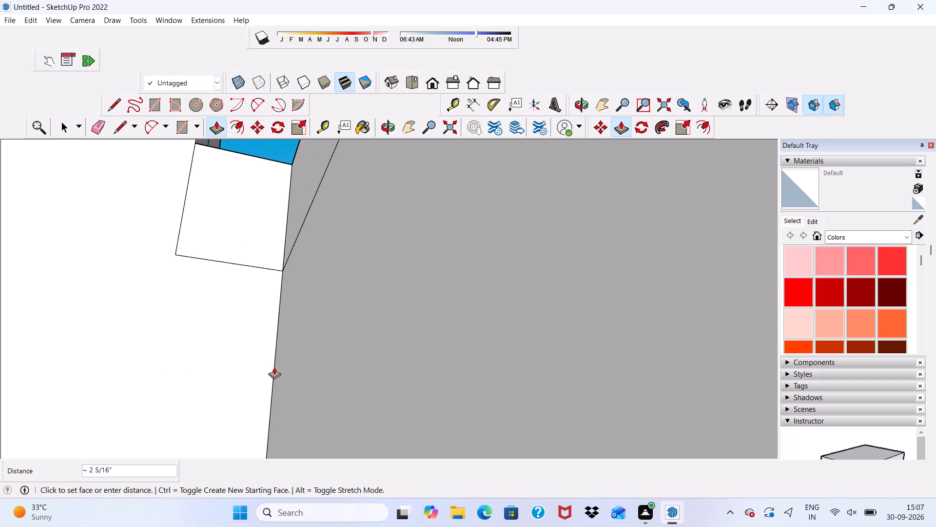
{"action": "scroll", "coordinate": [318, 338], "scroll_direction": "down", "scroll_amount": 1}
{"action": "scroll", "coordinate": [318, 338], "scroll_direction": "up", "scroll_amount": 1}
{"action": "scroll", "coordinate": [318, 338], "scroll_direction": "down", "scroll_amount": 4}
{"action": "scroll", "coordinate": [376, 269], "scroll_direction": "down", "scroll_amount": 4}
{"action": "key", "text": "space"}
Erase the two lines separating the small square end face from the adjoining white wall face.
{"action": "scroll", "coordinate": [352, 214], "scroll_direction": "down", "scroll_amount": 3}
{"action": "scroll", "coordinate": [352, 214], "scroll_direction": "up", "scroll_amount": 1}
{"action": "scroll", "coordinate": [352, 214], "scroll_direction": "down", "scroll_amount": 13}
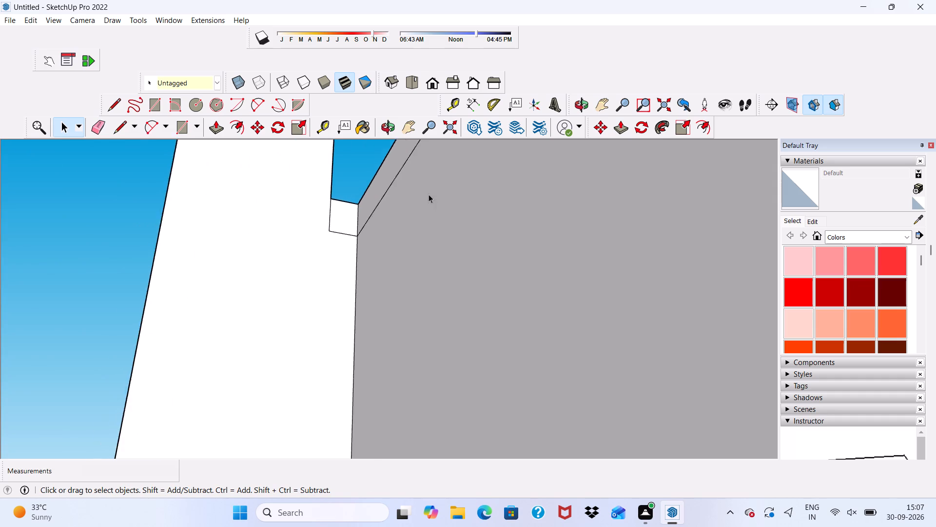
{"action": "scroll", "coordinate": [429, 194], "scroll_direction": "down", "scroll_amount": 3}
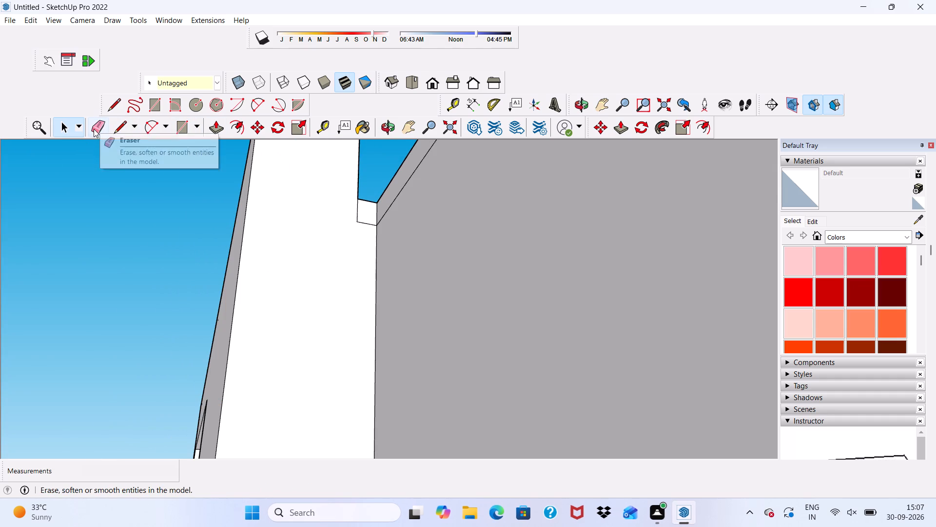
{"action": "left_click", "coordinate": [94, 129]}
{"action": "scroll", "coordinate": [338, 218], "scroll_direction": "up", "scroll_amount": 9}
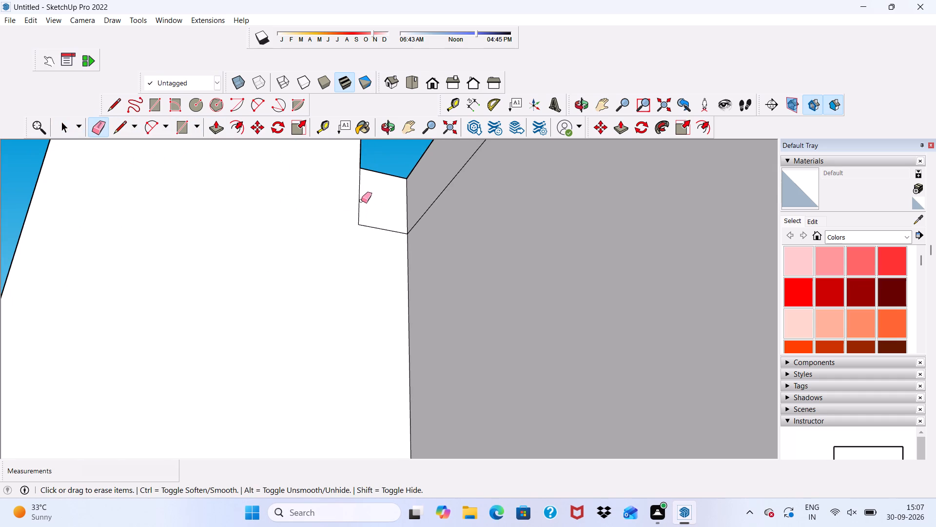
{"action": "left_click", "coordinate": [361, 201]}
{"action": "left_click", "coordinate": [362, 190]}
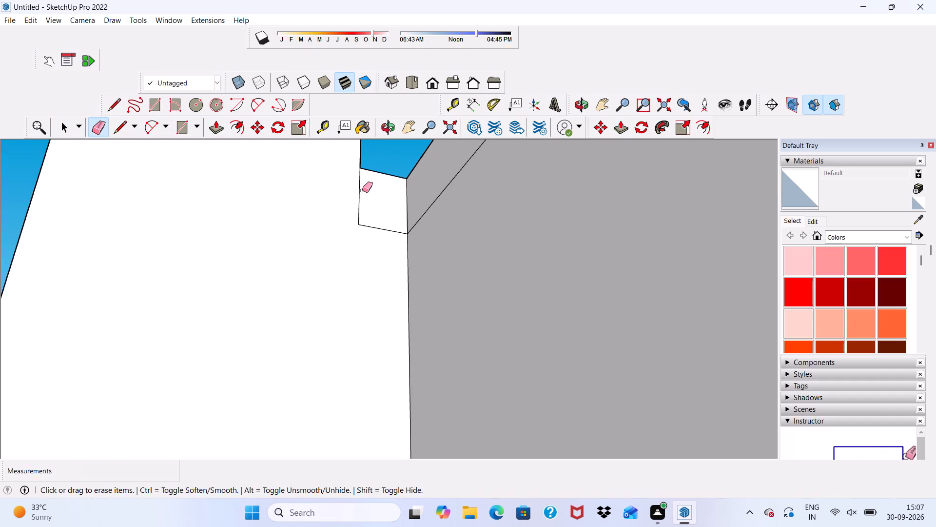
{"action": "scroll", "coordinate": [367, 230], "scroll_direction": "up", "scroll_amount": 10}
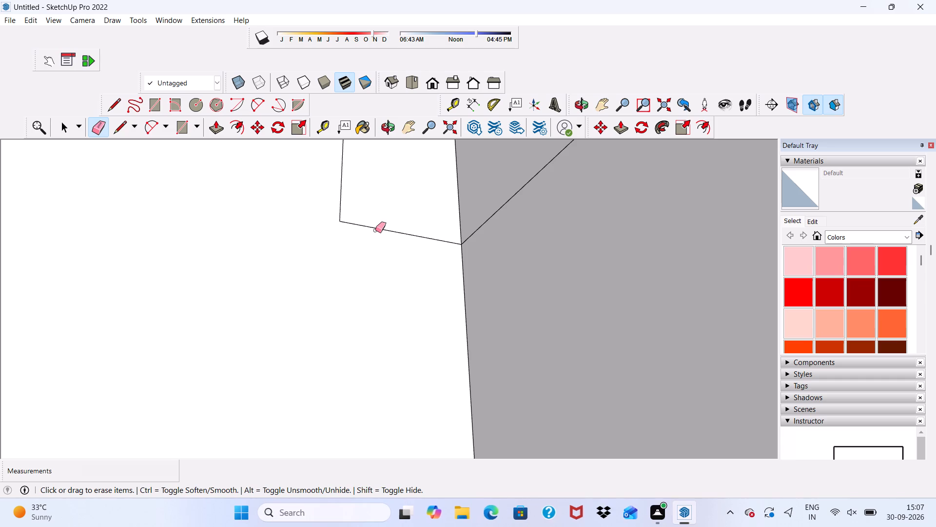
{"action": "left_click", "coordinate": [377, 228]}
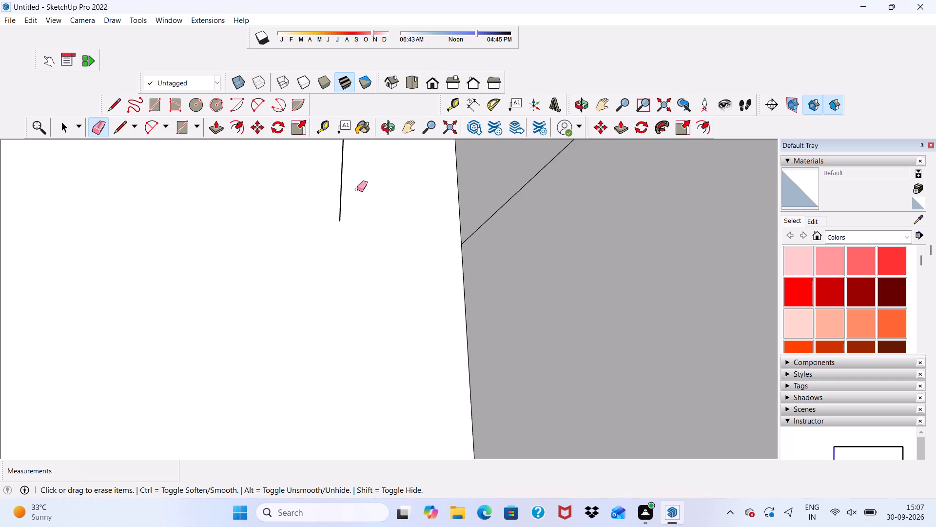
{"action": "left_click", "coordinate": [342, 172]}
Erase the two short vertical lines above the corners of the large opening on the front wall's inner face.
{"action": "scroll", "coordinate": [341, 172], "scroll_direction": "down", "scroll_amount": 6}
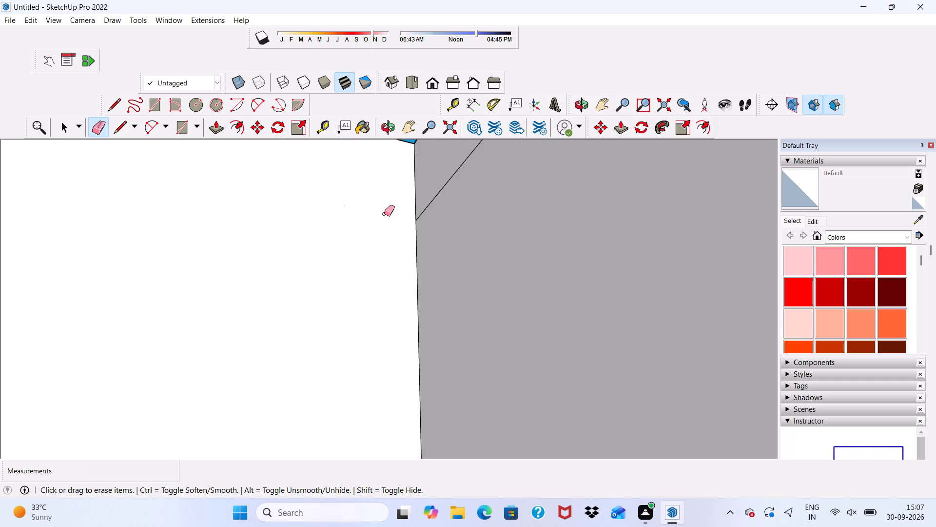
{"action": "scroll", "coordinate": [384, 214], "scroll_direction": "down", "scroll_amount": 10}
{"action": "scroll", "coordinate": [392, 245], "scroll_direction": "up", "scroll_amount": 1}
{"action": "scroll", "coordinate": [392, 245], "scroll_direction": "down", "scroll_amount": 1}
{"action": "scroll", "coordinate": [392, 245], "scroll_direction": "up", "scroll_amount": 1}
{"action": "scroll", "coordinate": [392, 245], "scroll_direction": "down", "scroll_amount": 2}
{"action": "middle_click_drag", "start_coordinate": [392, 245], "coordinate": [717, 323]}
{"action": "scroll", "coordinate": [646, 261], "scroll_direction": "up", "scroll_amount": 2}
{"action": "scroll", "coordinate": [519, 205], "scroll_direction": "down", "scroll_amount": 2}
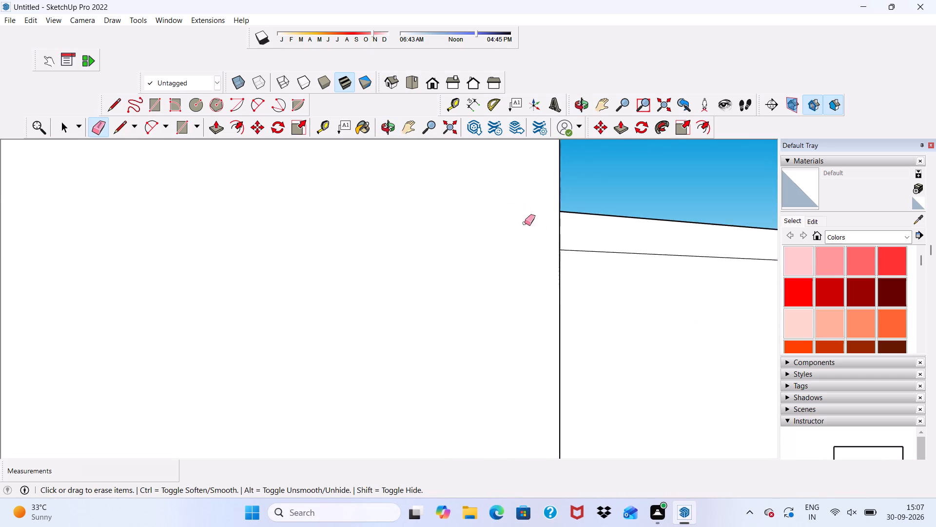
{"action": "scroll", "coordinate": [525, 223], "scroll_direction": "down", "scroll_amount": 5}
{"action": "scroll", "coordinate": [593, 230], "scroll_direction": "up", "scroll_amount": 1}
{"action": "scroll", "coordinate": [593, 231], "scroll_direction": "down", "scroll_amount": 9}
{"action": "scroll", "coordinate": [636, 233], "scroll_direction": "up", "scroll_amount": 1}
{"action": "scroll", "coordinate": [628, 238], "scroll_direction": "down", "scroll_amount": 13}
{"action": "scroll", "coordinate": [481, 243], "scroll_direction": "down", "scroll_amount": 1}
{"action": "middle_click_drag", "start_coordinate": [480, 243], "coordinate": [481, 244]}
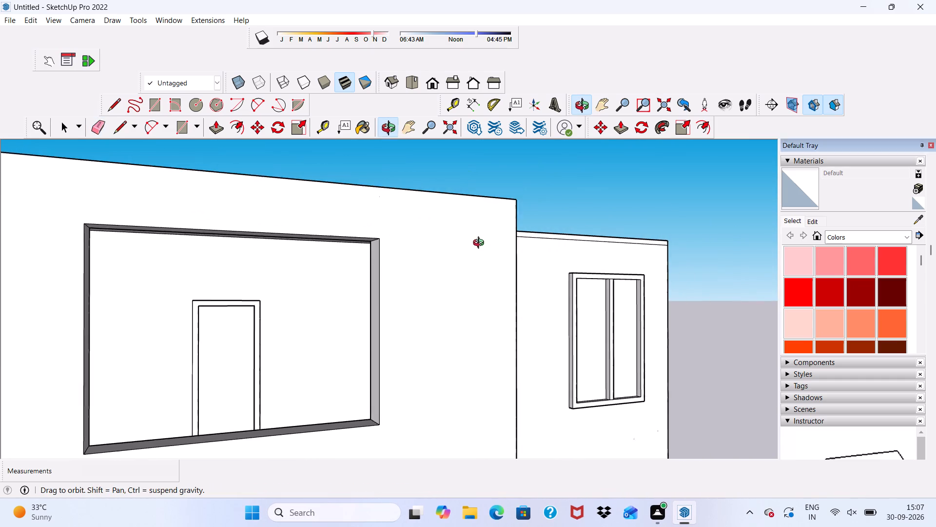
{"action": "middle_click_drag", "start_coordinate": [481, 244], "coordinate": [717, 247]}
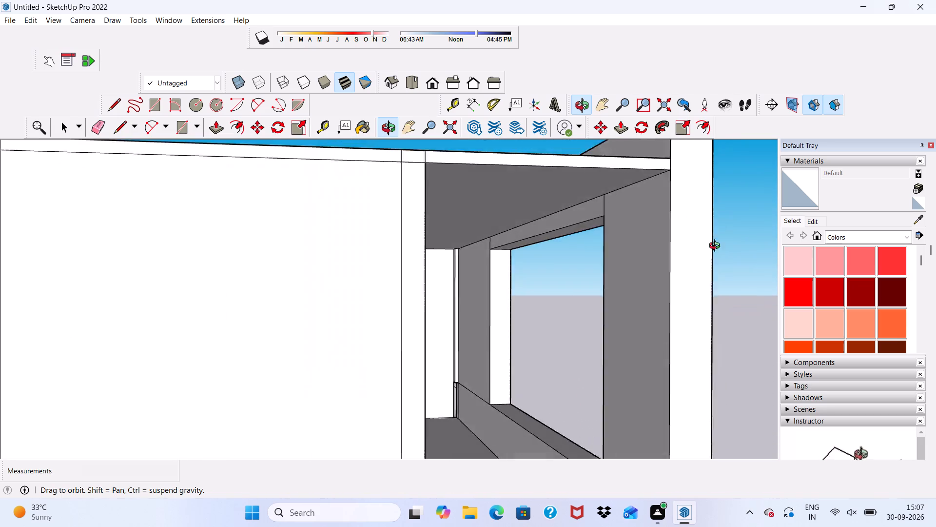
{"action": "middle_click_drag", "start_coordinate": [717, 247], "coordinate": [720, 246]}
{"action": "middle_click_drag", "start_coordinate": [686, 216], "coordinate": [743, 209]}
{"action": "scroll", "coordinate": [695, 186], "scroll_direction": "up", "scroll_amount": 10}
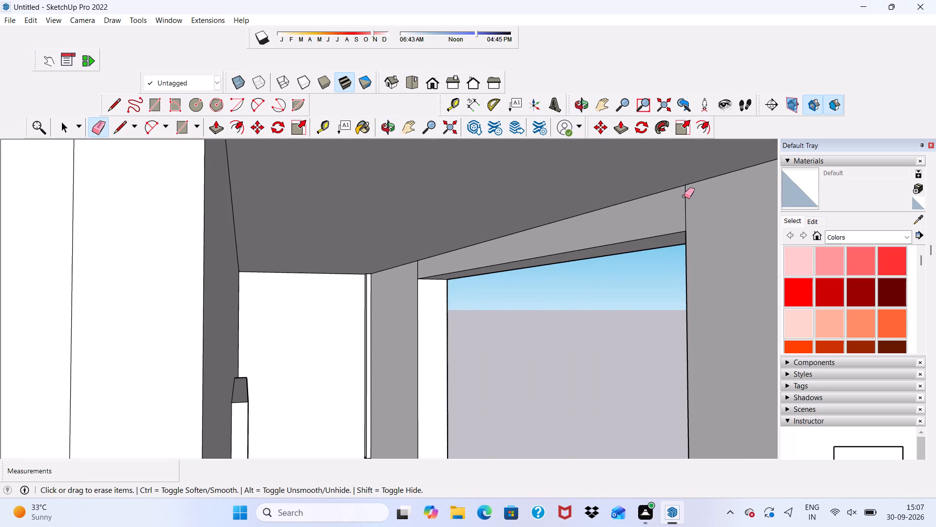
{"action": "left_click", "coordinate": [684, 194]}
{"action": "scroll", "coordinate": [435, 226], "scroll_direction": "up", "scroll_amount": 9}
{"action": "scroll", "coordinate": [418, 274], "scroll_direction": "down", "scroll_amount": 1}
{"action": "scroll", "coordinate": [418, 274], "scroll_direction": "up", "scroll_amount": 2}
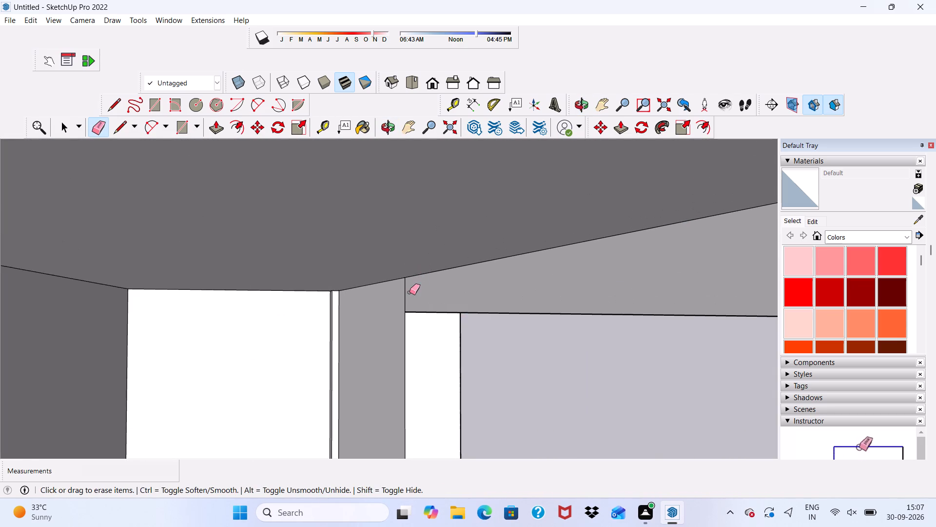
{"action": "left_click", "coordinate": [407, 282]}
Erase the line along the top of the window wall, where it meets the ceiling inside the upper room.
{"action": "middle_click_drag", "start_coordinate": [318, 296], "coordinate": [473, 274]}
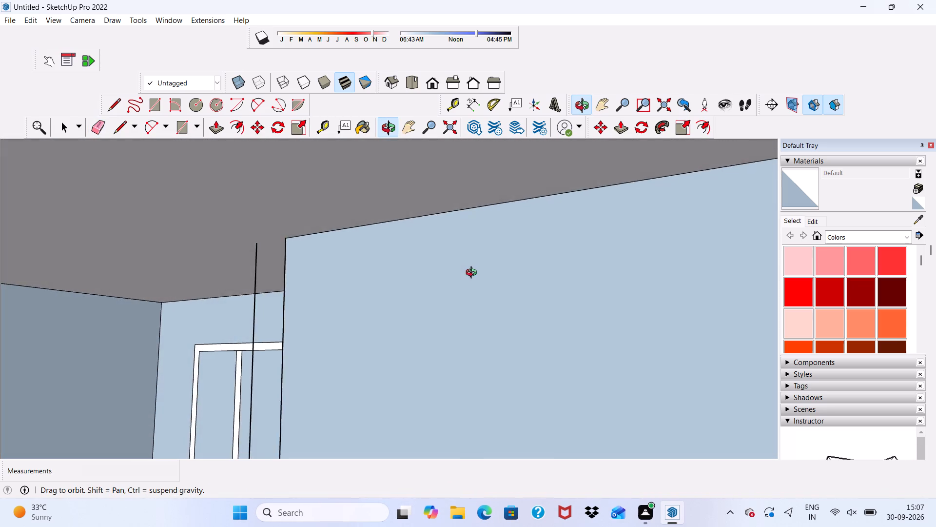
{"action": "middle_click_drag", "start_coordinate": [473, 274], "coordinate": [592, 273]}
{"action": "left_click", "coordinate": [485, 260]}
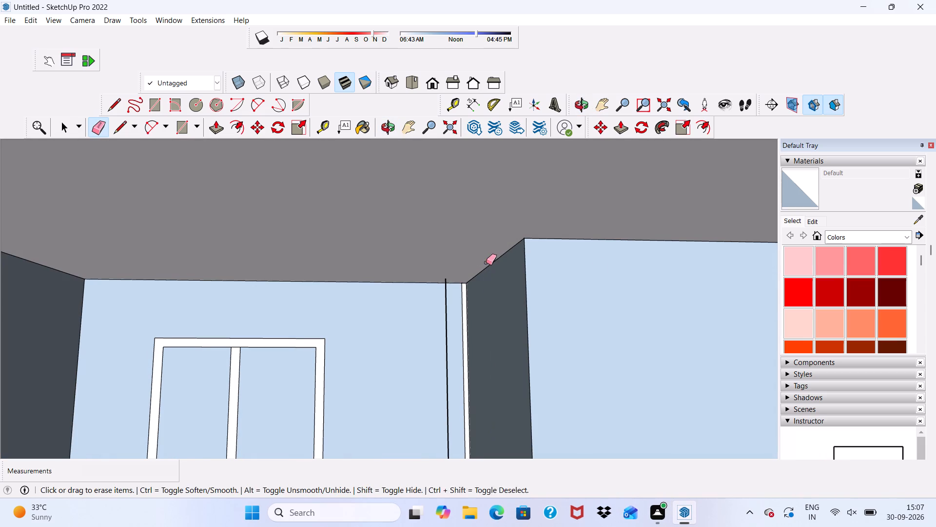
{"action": "left_click", "coordinate": [442, 285]}
Examine the front elevation, the balcony interior and the narrow gap beside the projecting front wall's inner face.
{"action": "scroll", "coordinate": [458, 269], "scroll_direction": "down", "scroll_amount": 4}
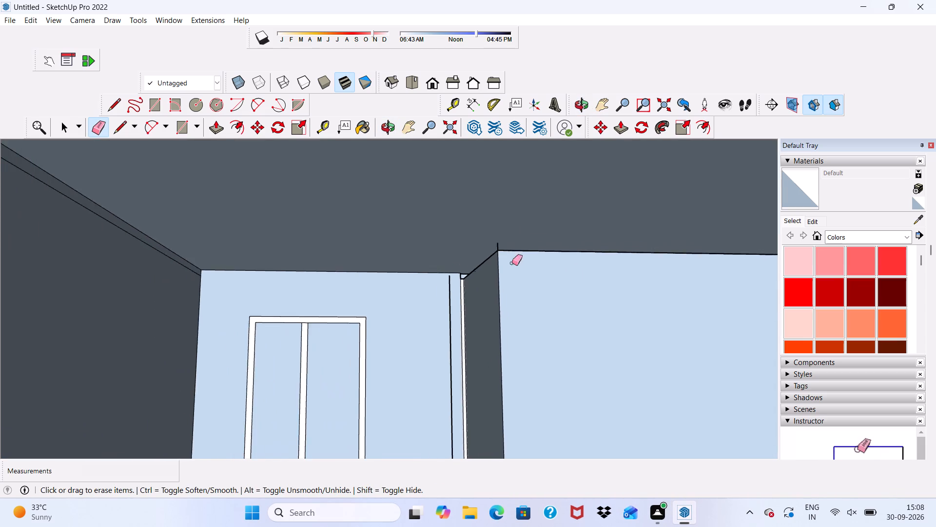
{"action": "scroll", "coordinate": [530, 256], "scroll_direction": "down", "scroll_amount": 10}
{"action": "left_click_drag", "start_coordinate": [425, 82], "coordinate": [429, 91]}
{"action": "scroll", "coordinate": [430, 93], "scroll_direction": "down", "scroll_amount": 5}
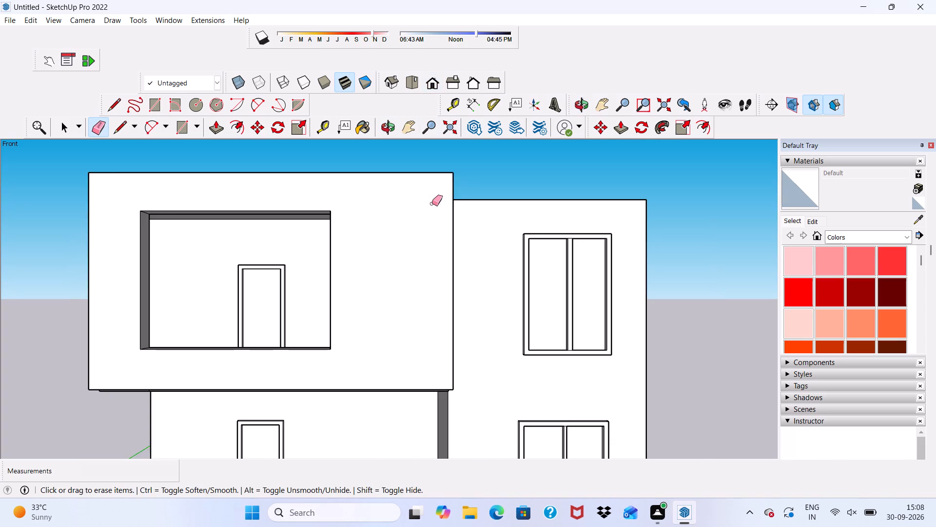
{"action": "scroll", "coordinate": [432, 203], "scroll_direction": "down", "scroll_amount": 6}
{"action": "middle_click_drag", "start_coordinate": [295, 244], "coordinate": [503, 296]}
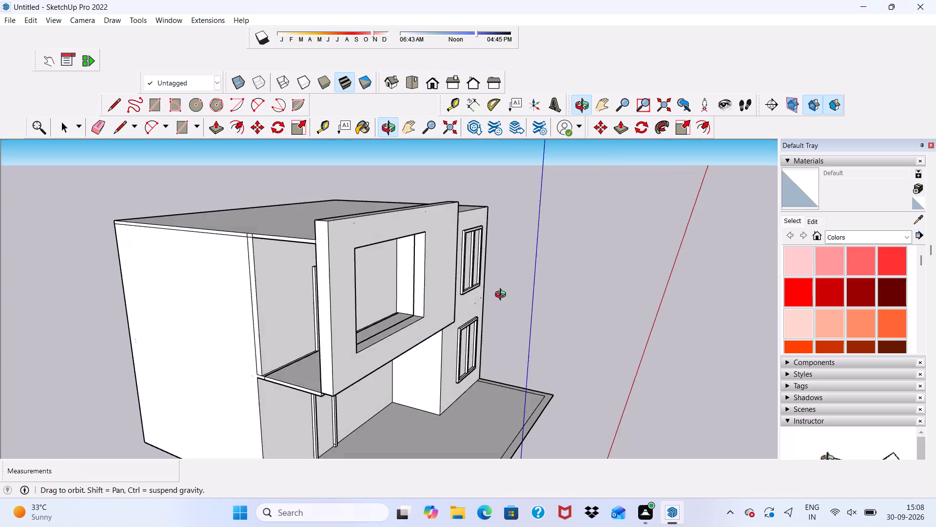
{"action": "middle_click_drag", "start_coordinate": [503, 296], "coordinate": [628, 243]}
{"action": "scroll", "coordinate": [394, 278], "scroll_direction": "up", "scroll_amount": 6}
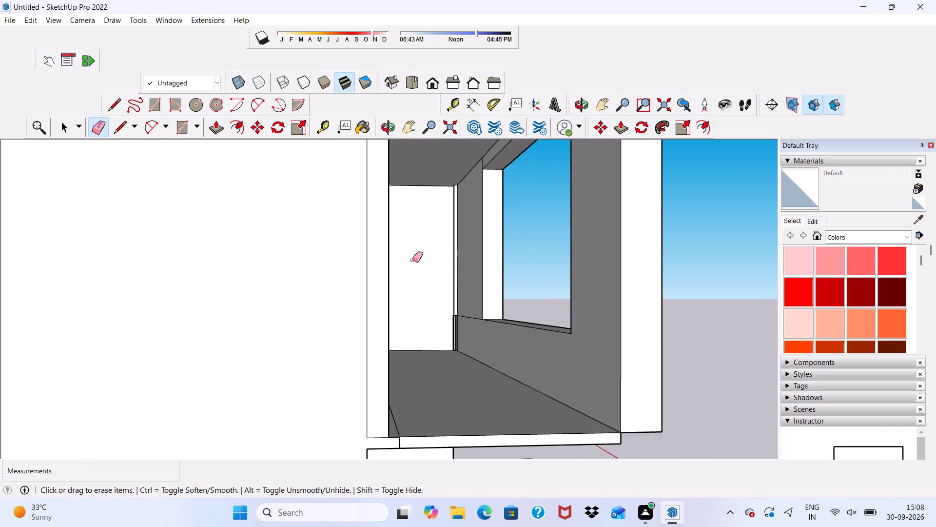
{"action": "scroll", "coordinate": [412, 260], "scroll_direction": "up", "scroll_amount": 11}
{"action": "middle_click_drag", "start_coordinate": [383, 255], "coordinate": [356, 265]}
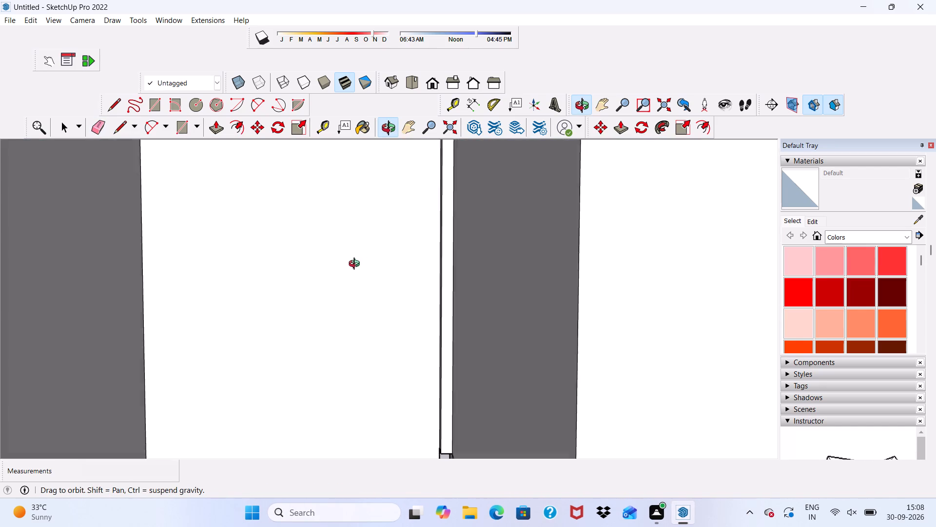
{"action": "middle_click_drag", "start_coordinate": [356, 265], "coordinate": [332, 271]}
{"action": "scroll", "coordinate": [223, 294], "scroll_direction": "up", "scroll_amount": 5}
{"action": "scroll", "coordinate": [212, 272], "scroll_direction": "down", "scroll_amount": 10}
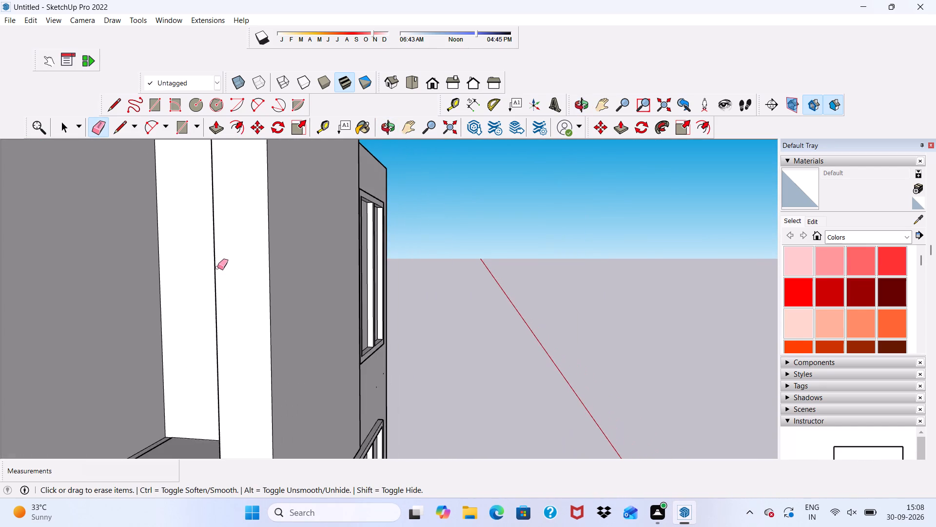
{"action": "middle_click_drag", "start_coordinate": [217, 267], "coordinate": [335, 258]}
{"action": "scroll", "coordinate": [342, 338], "scroll_direction": "up", "scroll_amount": 11}
{"action": "key", "text": "space"}
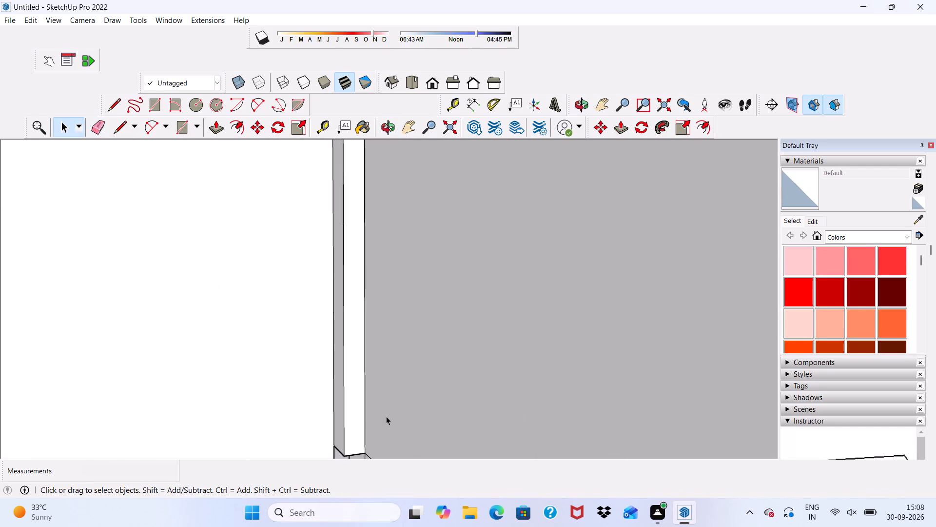
{"action": "middle_click_drag", "start_coordinate": [386, 413], "coordinate": [403, 291]}
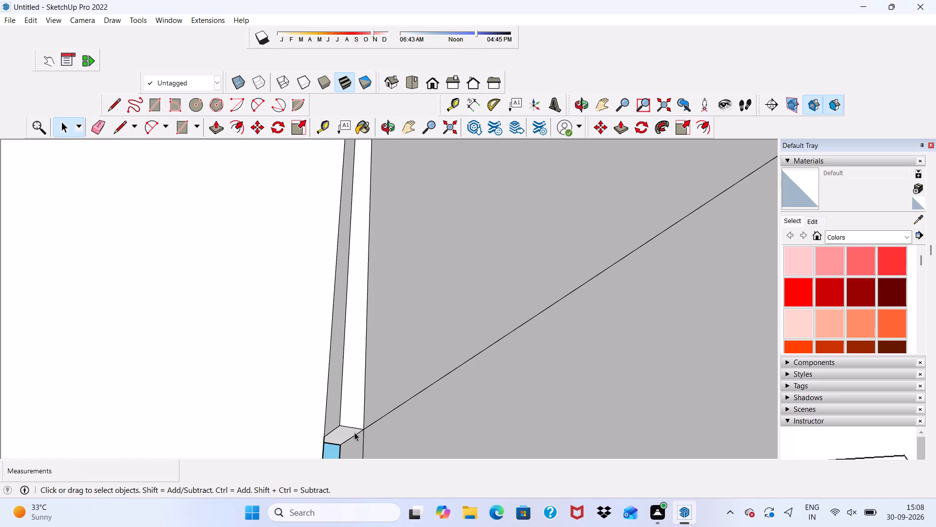
Push/Pull the small face in the gap between the projecting front wall's side and the window wall downward by 10 3/4".
{"action": "left_click", "coordinate": [354, 432]}
{"action": "scroll", "coordinate": [373, 334], "scroll_direction": "down", "scroll_amount": 5}
{"action": "scroll", "coordinate": [380, 324], "scroll_direction": "up", "scroll_amount": 1}
{"action": "scroll", "coordinate": [383, 321], "scroll_direction": "down", "scroll_amount": 2}
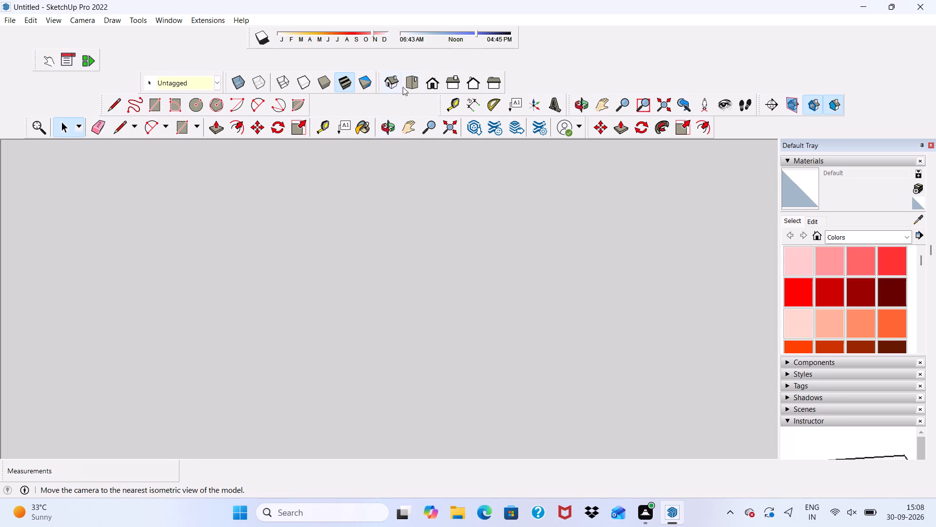
{"action": "left_click", "coordinate": [426, 78]}
{"action": "scroll", "coordinate": [418, 126], "scroll_direction": "down", "scroll_amount": 11}
{"action": "middle_click_drag", "start_coordinate": [446, 227], "coordinate": [371, 231]}
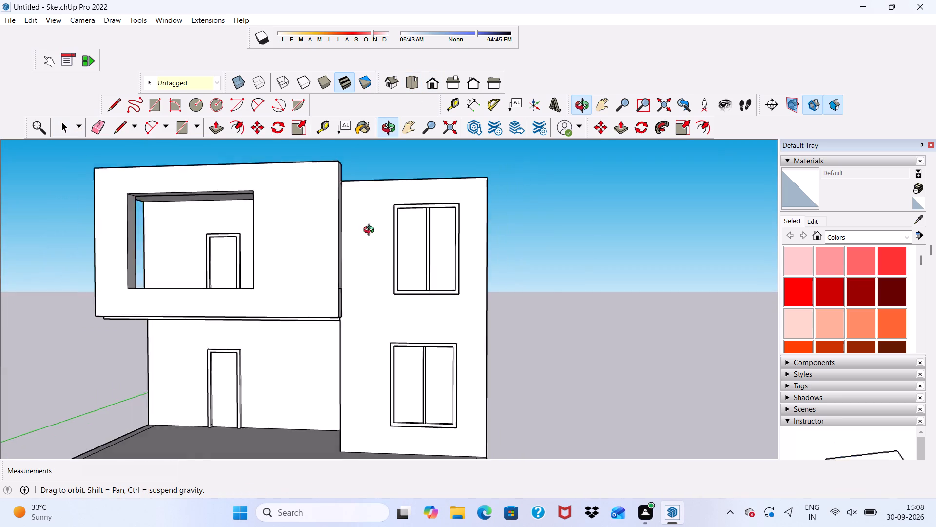
{"action": "middle_click_drag", "start_coordinate": [371, 231], "coordinate": [316, 232]}
{"action": "scroll", "coordinate": [316, 232], "scroll_direction": "up", "scroll_amount": 17}
{"action": "middle_click_drag", "start_coordinate": [296, 327], "coordinate": [307, 257]}
{"action": "middle_click", "coordinate": [307, 257]}
{"action": "scroll", "coordinate": [320, 272], "scroll_direction": "up", "scroll_amount": 6}
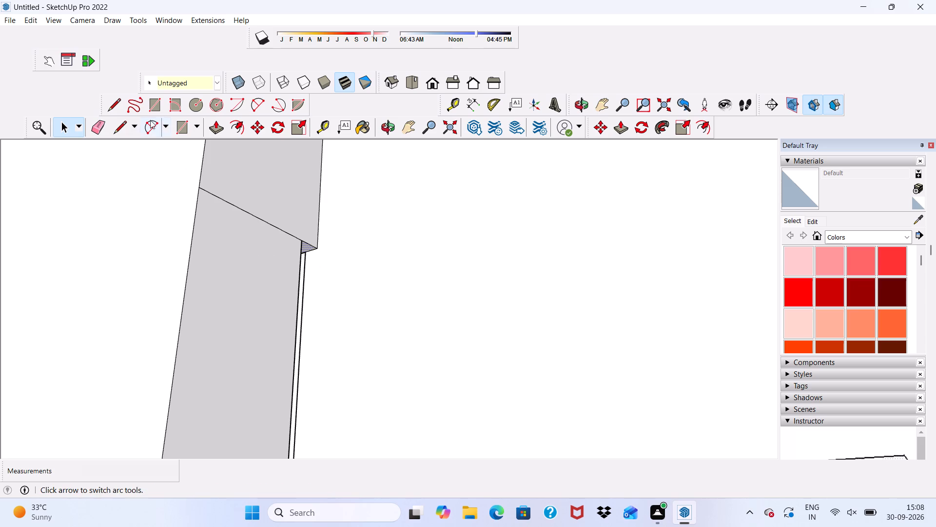
{"action": "left_click", "coordinate": [219, 128]}
{"action": "scroll", "coordinate": [299, 256], "scroll_direction": "up", "scroll_amount": 4}
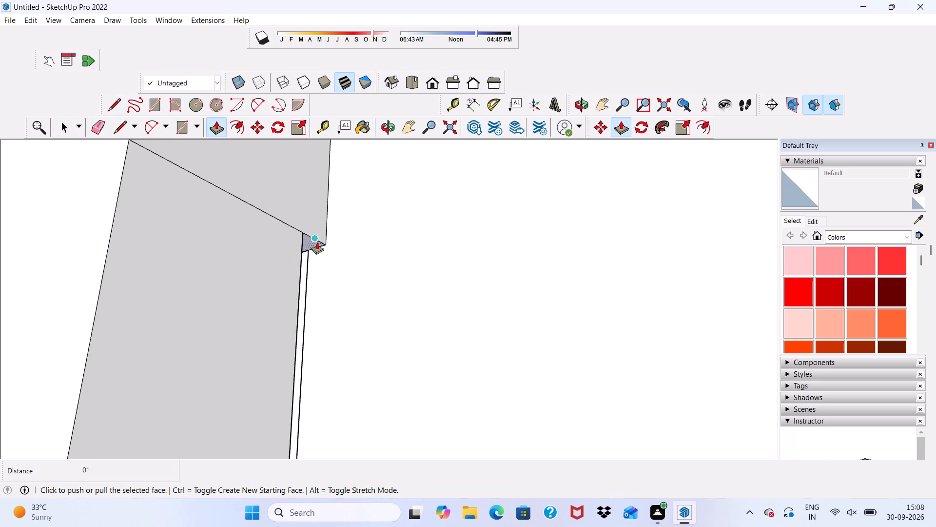
{"action": "left_click_drag", "start_coordinate": [317, 242], "coordinate": [305, 399]}
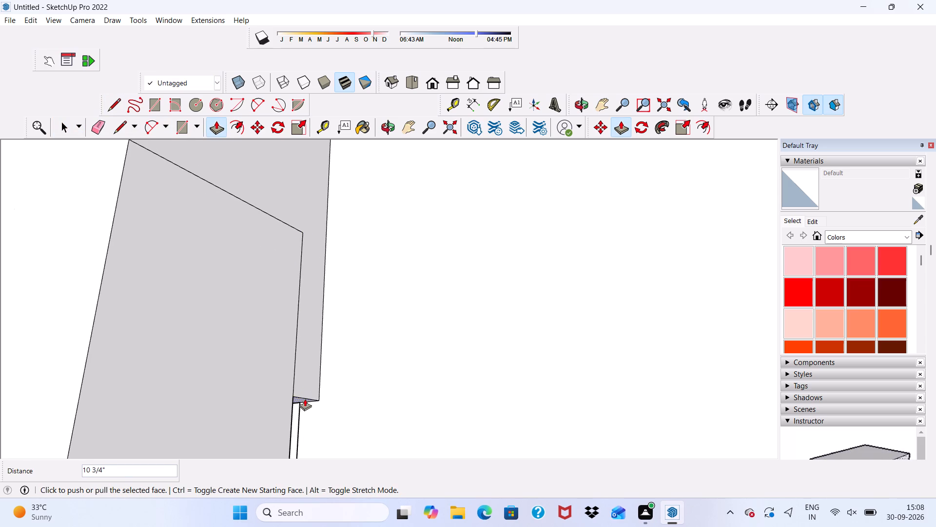
Push/Pull the small face in the gap beside the projecting front wall further down to the floor slab's corner.
{"action": "scroll", "coordinate": [305, 399], "scroll_direction": "down", "scroll_amount": 14}
{"action": "middle_click_drag", "start_coordinate": [298, 419], "coordinate": [301, 388]}
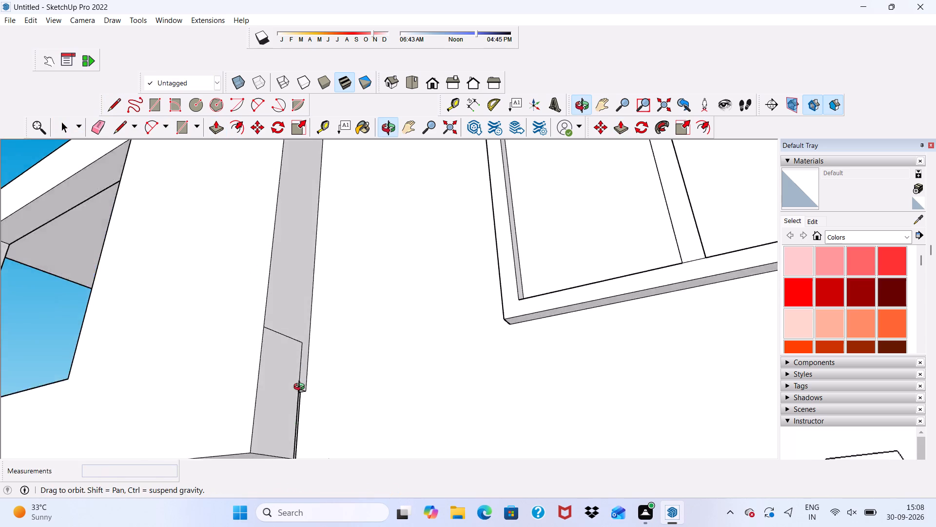
{"action": "middle_click_drag", "start_coordinate": [301, 388], "coordinate": [285, 337]}
{"action": "scroll", "coordinate": [305, 451], "scroll_direction": "up", "scroll_amount": 6}
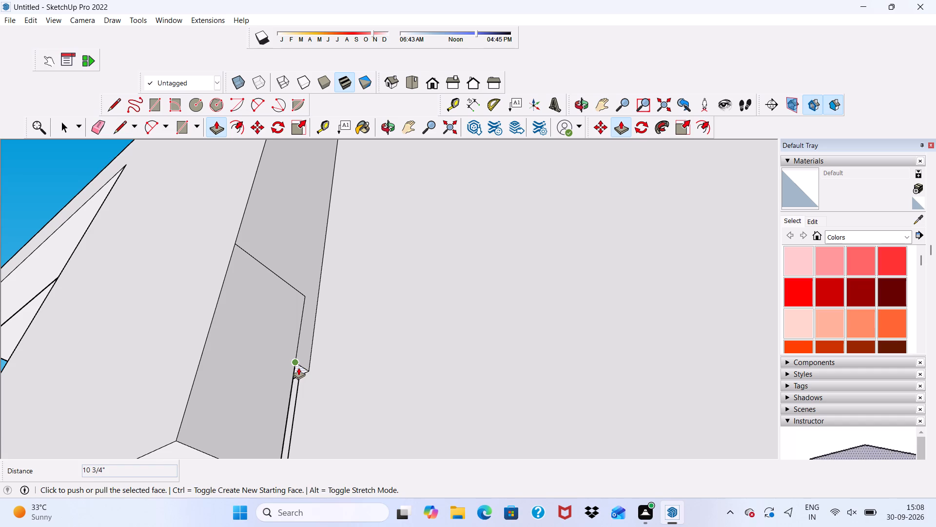
{"action": "left_click_drag", "start_coordinate": [301, 365], "coordinate": [298, 466]}
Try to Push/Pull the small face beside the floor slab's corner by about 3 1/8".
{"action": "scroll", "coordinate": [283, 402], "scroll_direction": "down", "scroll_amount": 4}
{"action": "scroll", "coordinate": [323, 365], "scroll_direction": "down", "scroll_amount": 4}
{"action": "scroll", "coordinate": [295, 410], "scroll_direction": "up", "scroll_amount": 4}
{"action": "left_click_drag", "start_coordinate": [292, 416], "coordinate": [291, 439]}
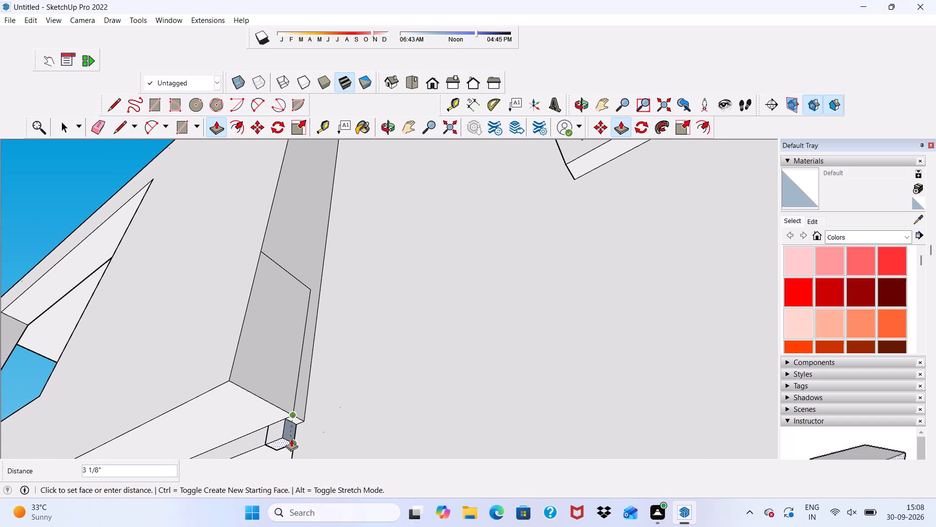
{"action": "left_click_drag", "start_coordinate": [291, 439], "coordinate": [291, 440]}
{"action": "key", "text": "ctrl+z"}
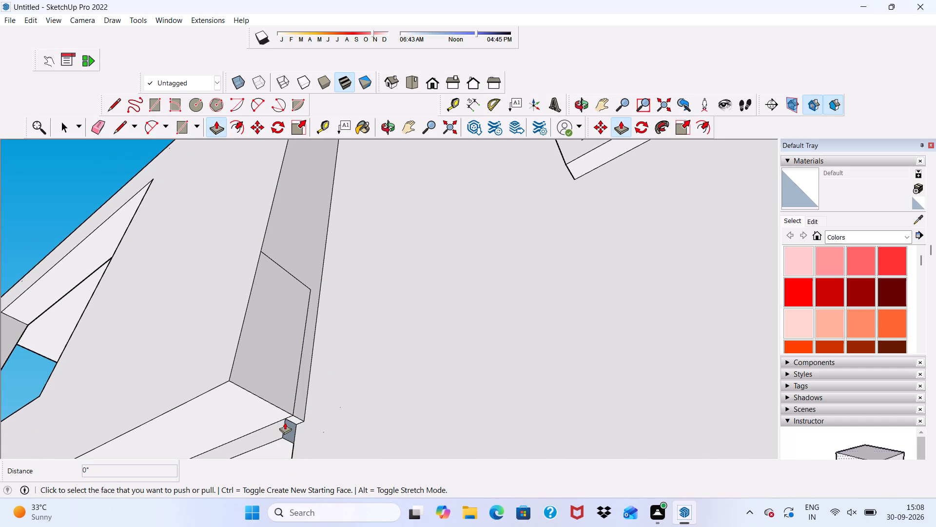
Push/Pull the small face in the gap downward by about 2 9/16".
{"action": "scroll", "coordinate": [283, 422], "scroll_direction": "up", "scroll_amount": 8}
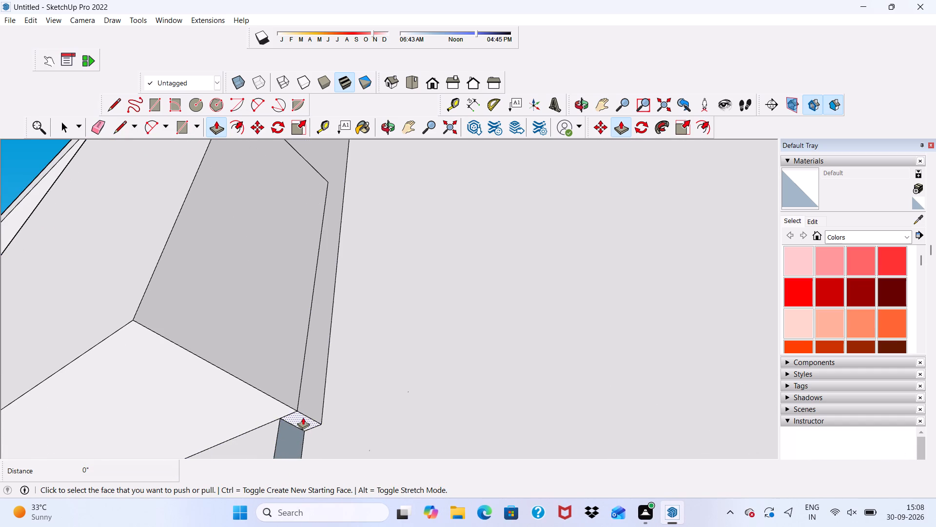
{"action": "left_click_drag", "start_coordinate": [303, 417], "coordinate": [290, 453]}
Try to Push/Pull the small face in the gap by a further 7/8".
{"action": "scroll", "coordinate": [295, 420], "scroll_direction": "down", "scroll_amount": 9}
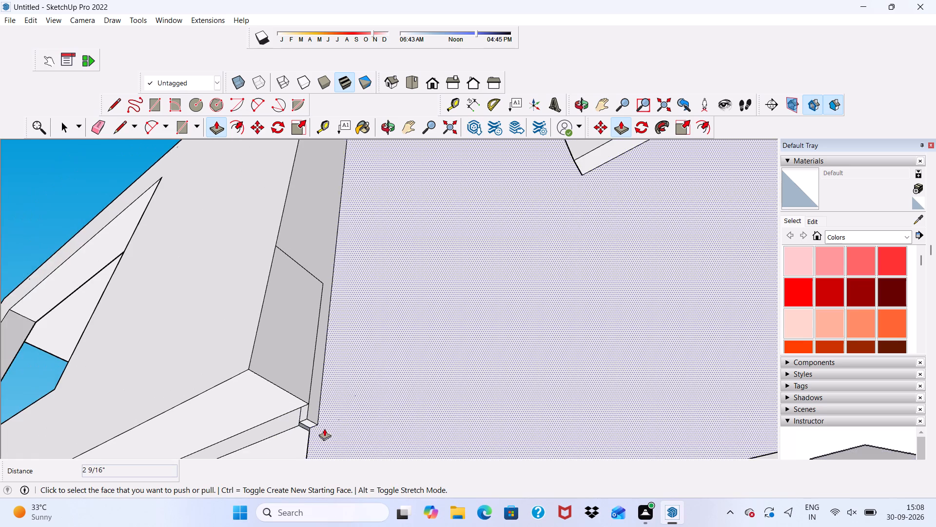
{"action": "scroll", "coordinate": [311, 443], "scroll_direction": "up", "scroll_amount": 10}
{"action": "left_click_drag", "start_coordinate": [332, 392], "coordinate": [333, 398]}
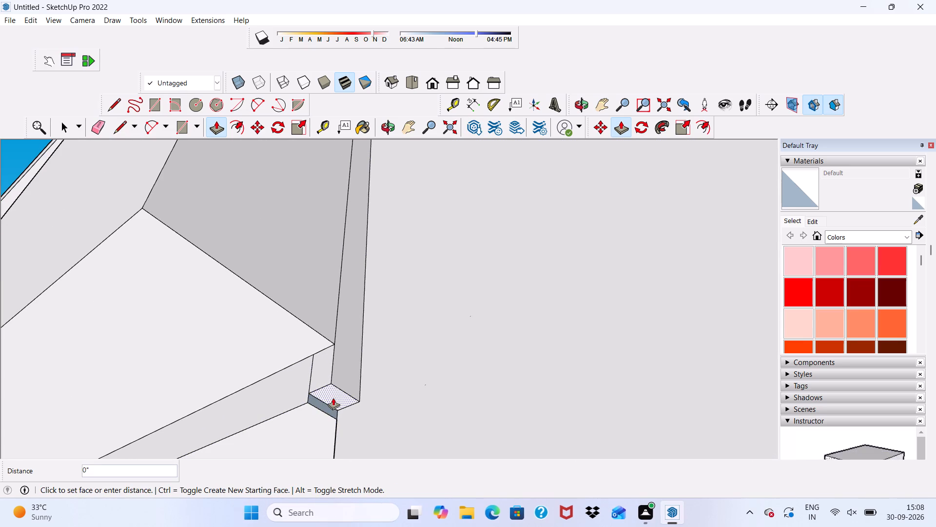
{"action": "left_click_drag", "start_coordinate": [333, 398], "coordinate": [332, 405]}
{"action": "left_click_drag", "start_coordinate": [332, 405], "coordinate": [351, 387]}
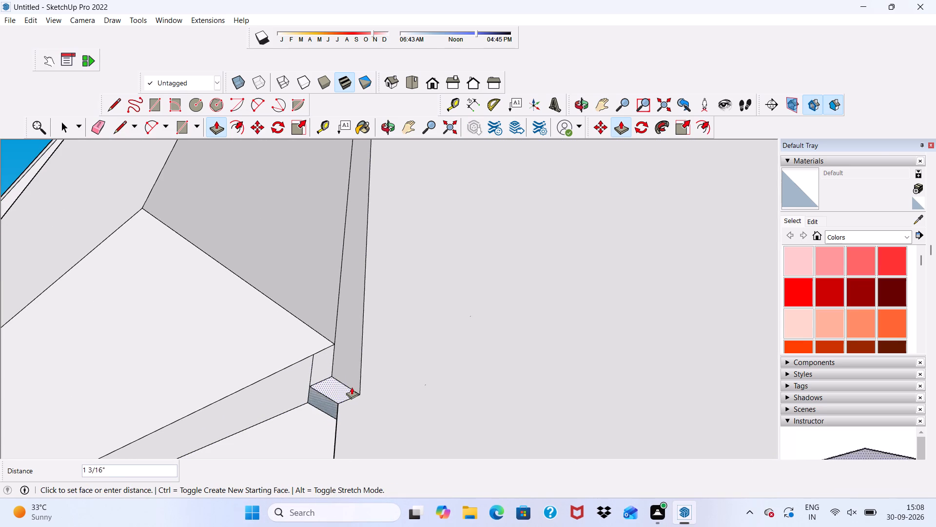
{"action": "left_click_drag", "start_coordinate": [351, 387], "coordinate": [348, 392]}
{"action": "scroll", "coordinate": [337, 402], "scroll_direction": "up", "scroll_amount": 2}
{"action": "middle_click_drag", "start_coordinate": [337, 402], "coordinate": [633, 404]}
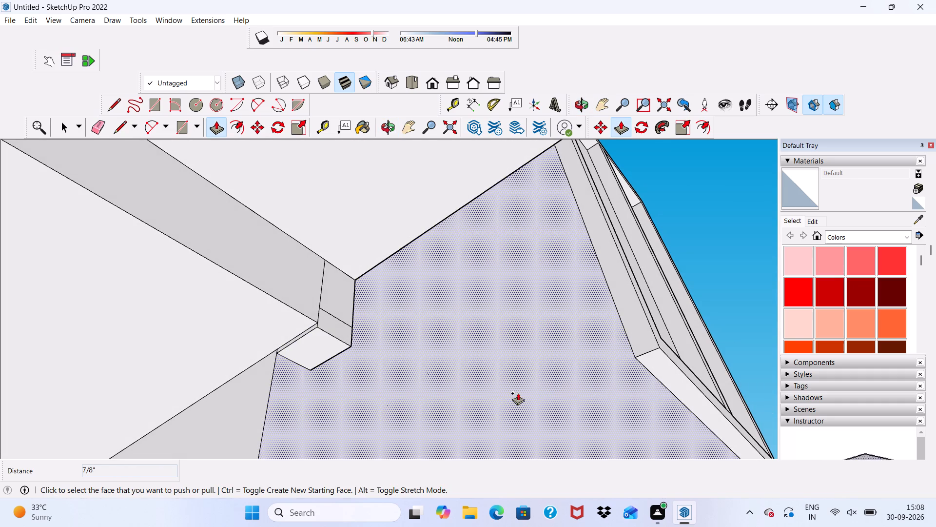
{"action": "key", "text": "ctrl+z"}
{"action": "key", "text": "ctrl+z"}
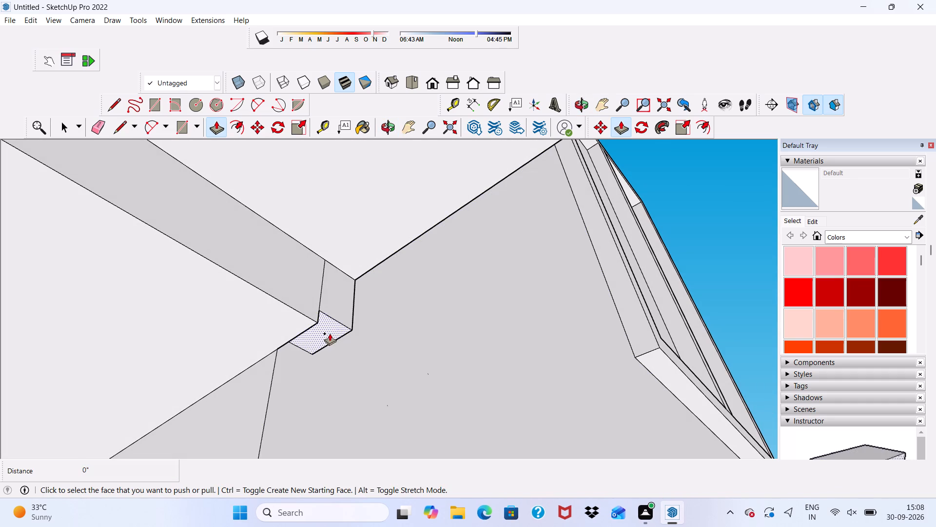
Push/Pull the small face in the gap flush with the lower edge of the adjoining floor slab.
{"action": "left_click", "coordinate": [332, 326]}
{"action": "left_click", "coordinate": [276, 328]}
{"action": "scroll", "coordinate": [278, 328], "scroll_direction": "down", "scroll_amount": 6}
Erase the two short leftover lines on the opposite sides of the gap, just above the small face.
{"action": "key", "text": "space"}
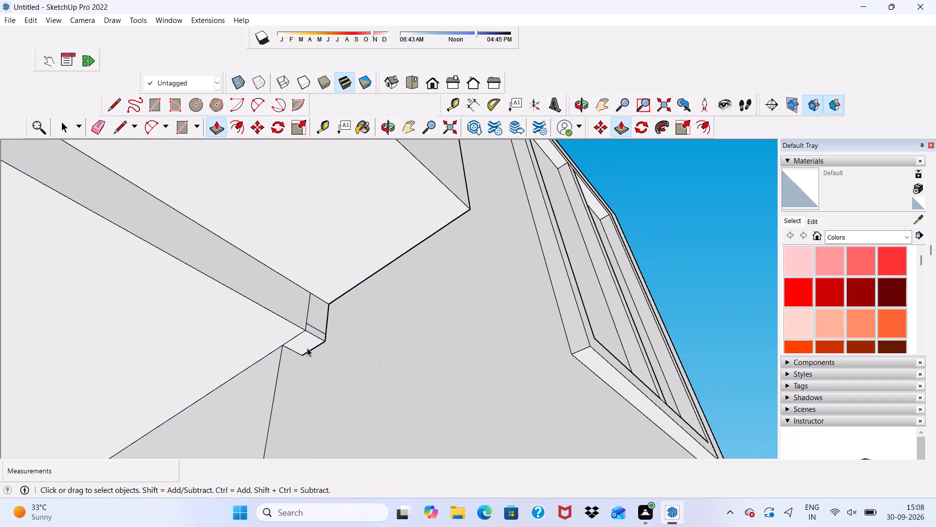
{"action": "left_click", "coordinate": [102, 127]}
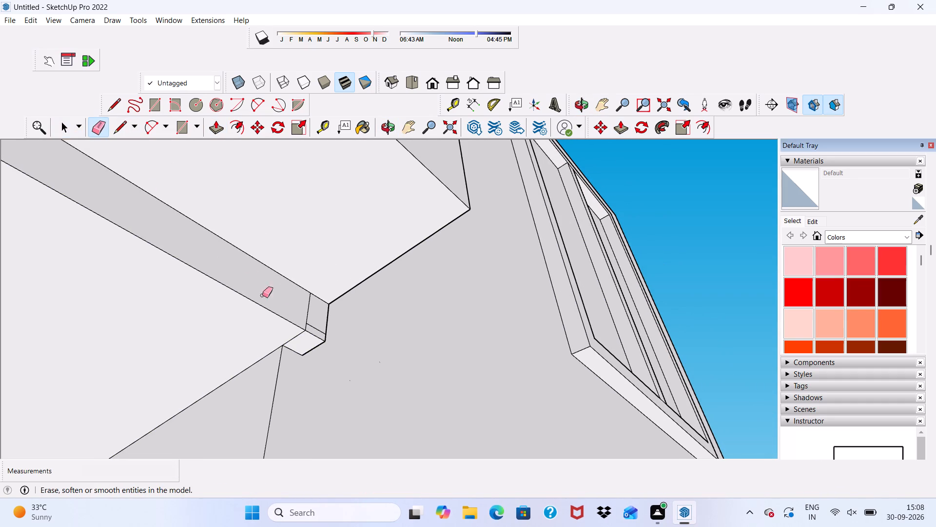
{"action": "scroll", "coordinate": [302, 325], "scroll_direction": "up", "scroll_amount": 4}
{"action": "left_click", "coordinate": [320, 327]}
{"action": "scroll", "coordinate": [320, 327], "scroll_direction": "down", "scroll_amount": 5}
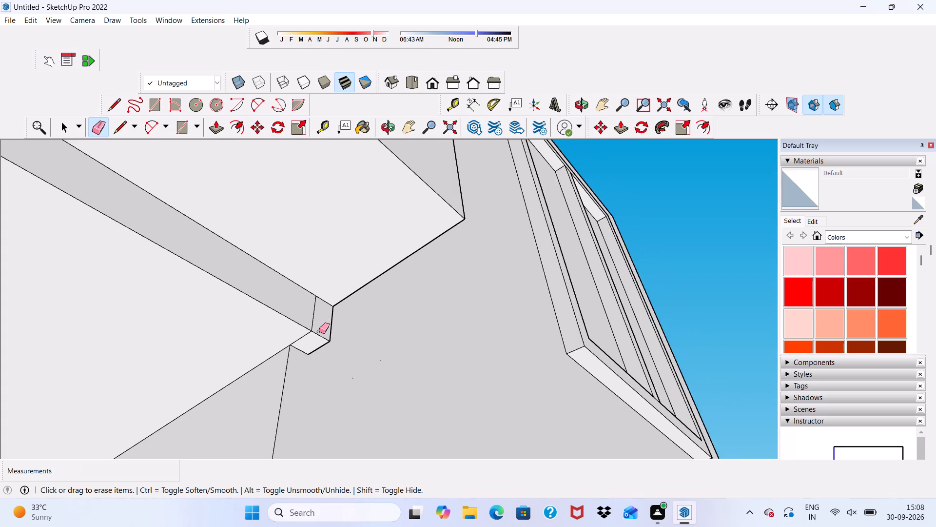
{"action": "middle_click_drag", "start_coordinate": [319, 330], "coordinate": [0, 364]}
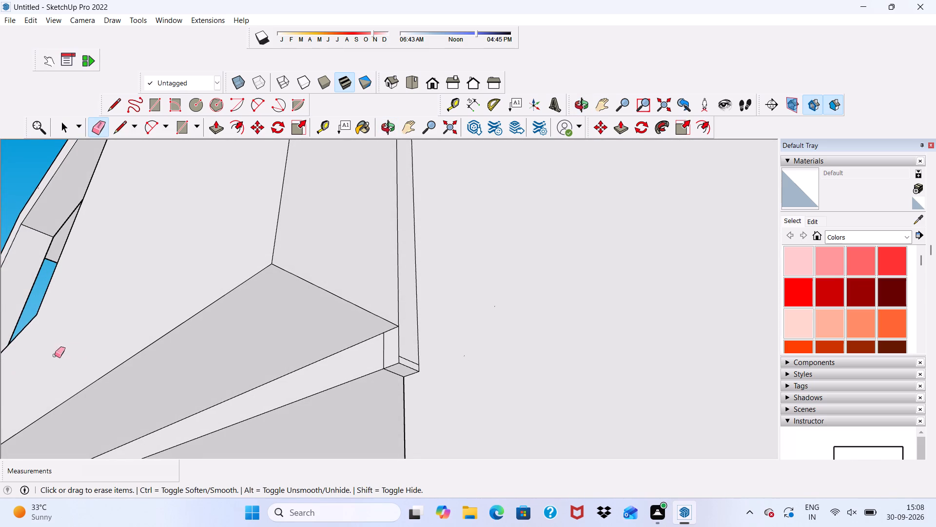
{"action": "scroll", "coordinate": [336, 344], "scroll_direction": "down", "scroll_amount": 4}
{"action": "scroll", "coordinate": [390, 350], "scroll_direction": "up", "scroll_amount": 9}
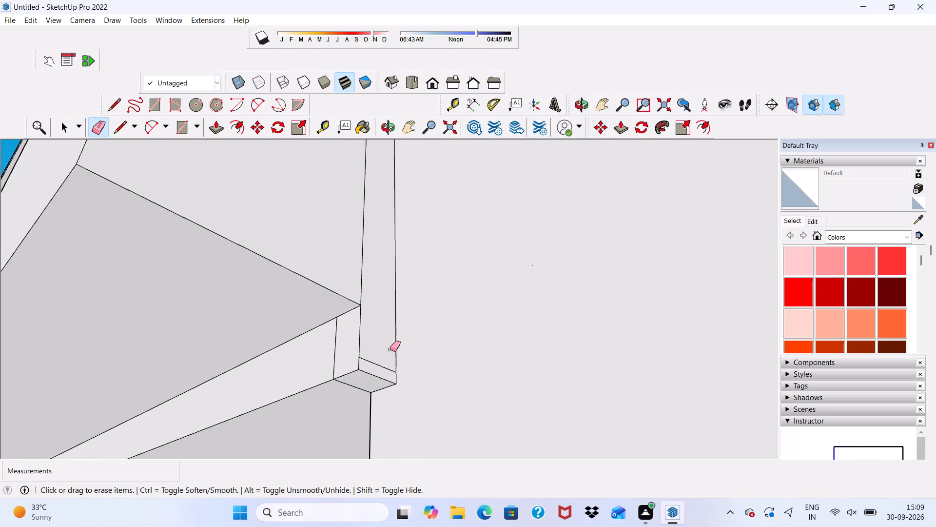
{"action": "scroll", "coordinate": [386, 371], "scroll_direction": "up", "scroll_amount": 6}
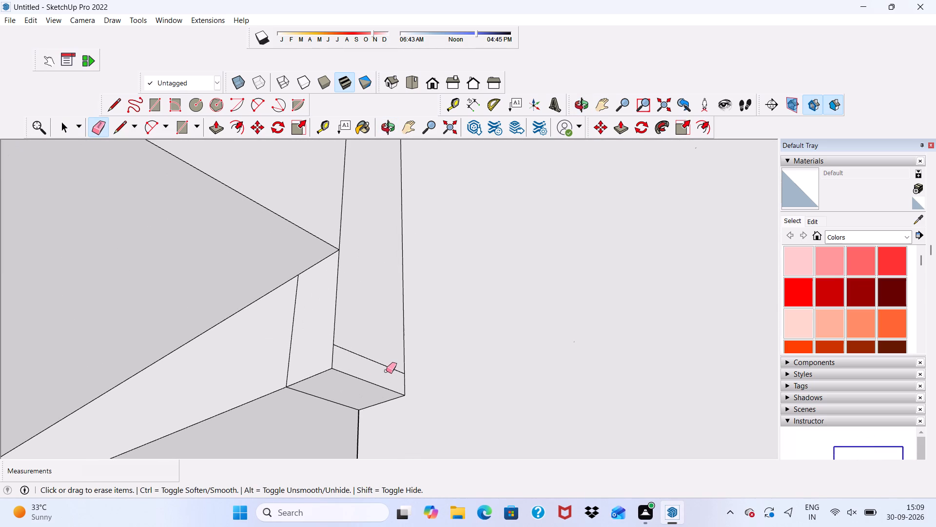
{"action": "left_click", "coordinate": [388, 365]}
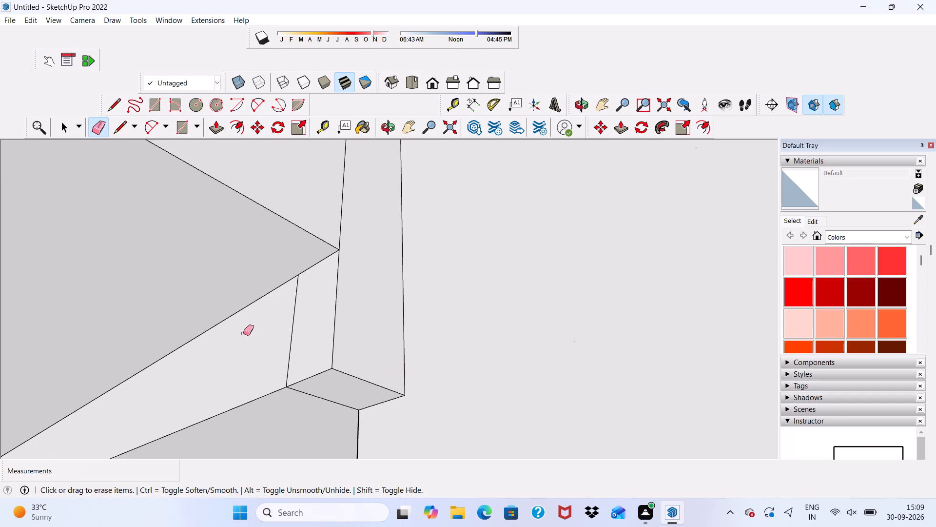
Erase the short vertical line on the floor slab's edge face beside the gap.
{"action": "scroll", "coordinate": [301, 306], "scroll_direction": "up", "scroll_amount": 2}
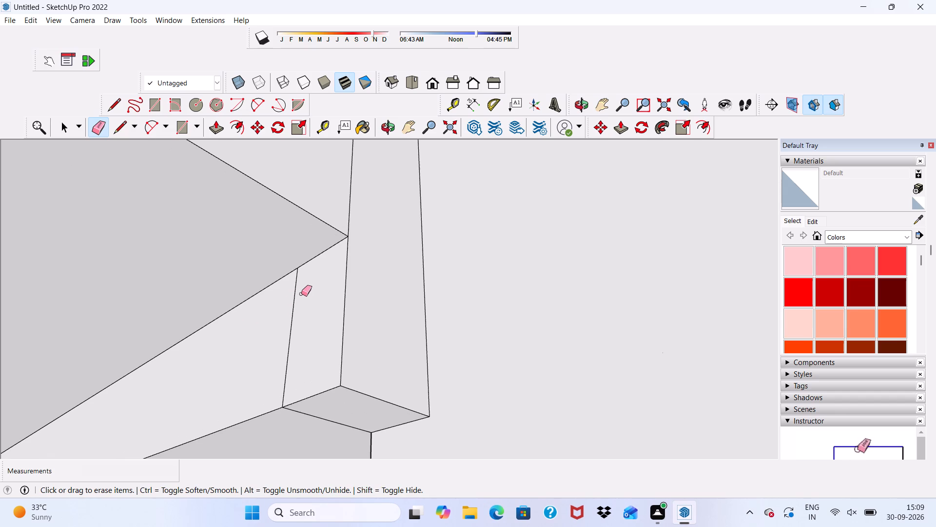
{"action": "left_click", "coordinate": [298, 287]}
{"action": "left_click", "coordinate": [295, 275]}
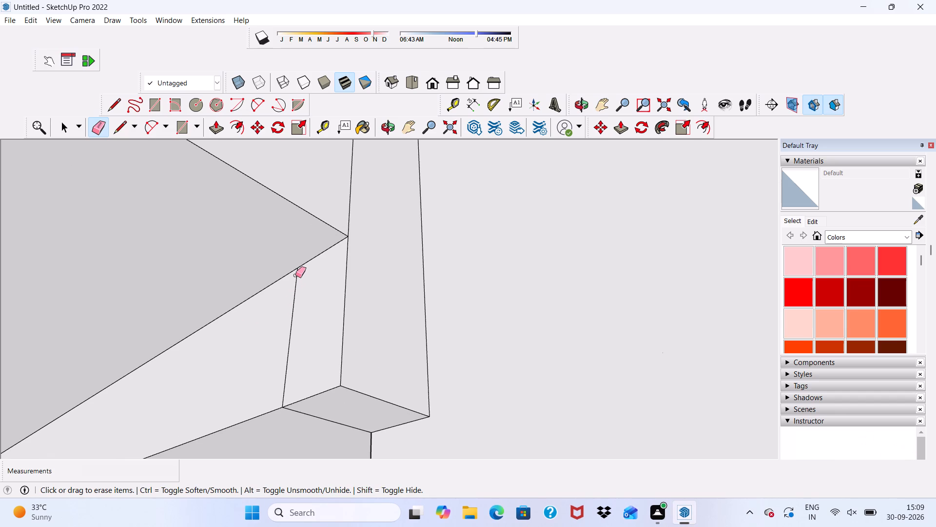
{"action": "left_click", "coordinate": [295, 275]}
{"action": "scroll", "coordinate": [299, 284], "scroll_direction": "up", "scroll_amount": 3}
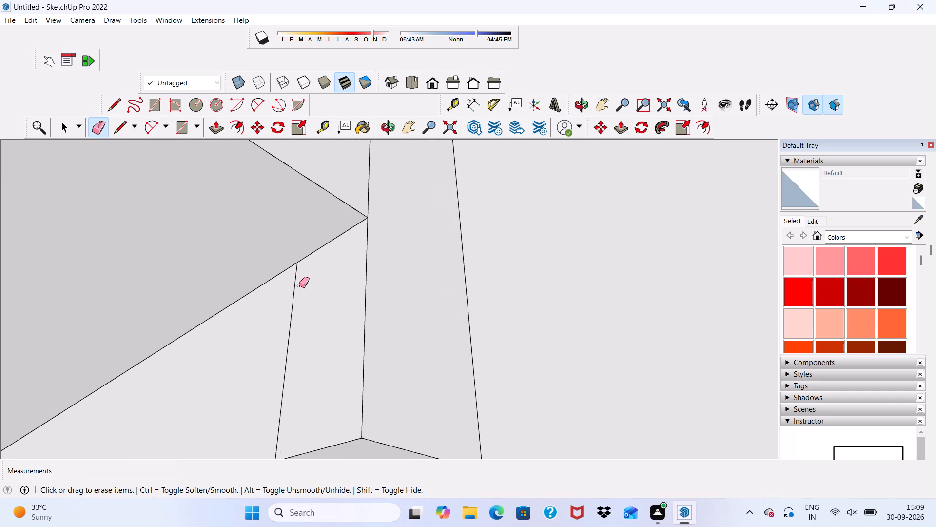
{"action": "scroll", "coordinate": [299, 285], "scroll_direction": "up", "scroll_amount": 3}
{"action": "left_click", "coordinate": [295, 271]}
{"action": "scroll", "coordinate": [295, 272], "scroll_direction": "down", "scroll_amount": 3}
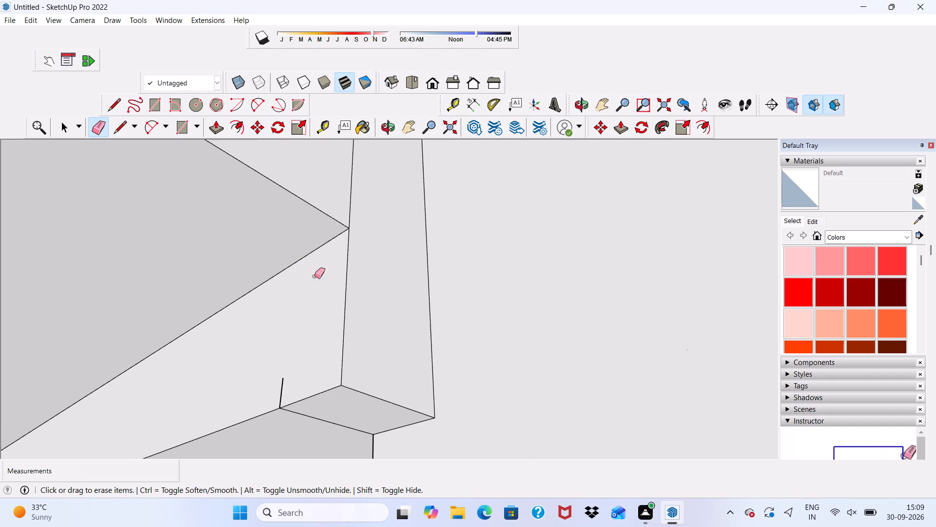
Erase the seam between the small face and the adjoining underside, plus the leftover stub of the vertical line.
{"action": "scroll", "coordinate": [314, 276], "scroll_direction": "down", "scroll_amount": 5}
{"action": "scroll", "coordinate": [384, 272], "scroll_direction": "up", "scroll_amount": 3}
{"action": "scroll", "coordinate": [384, 272], "scroll_direction": "down", "scroll_amount": 3}
{"action": "middle_click_drag", "start_coordinate": [379, 320], "coordinate": [391, 247]}
{"action": "scroll", "coordinate": [344, 373], "scroll_direction": "up", "scroll_amount": 6}
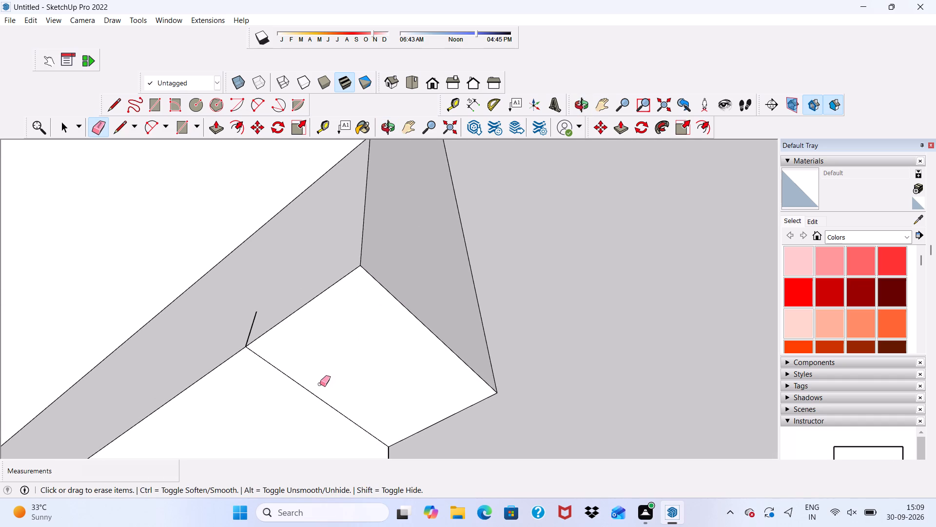
{"action": "left_click", "coordinate": [307, 388]}
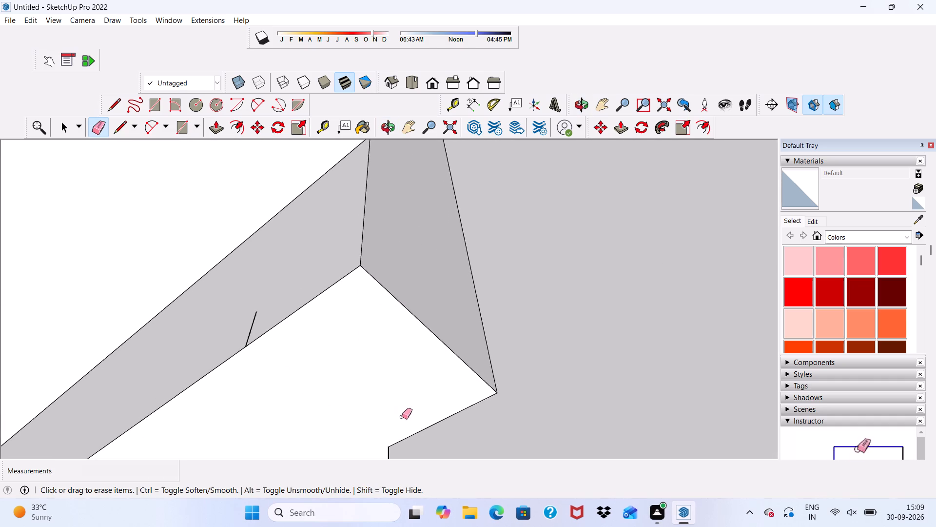
{"action": "left_click", "coordinate": [253, 321]}
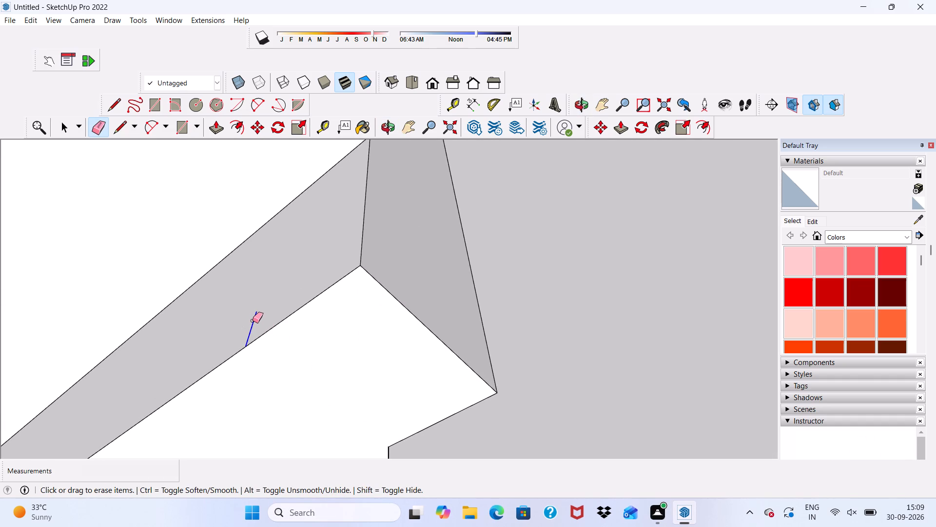
{"action": "scroll", "coordinate": [253, 322], "scroll_direction": "down", "scroll_amount": 5}
{"action": "key", "text": "space"}
Examine the joint between the projecting front wall and the window wall, and the whole house from the front.
{"action": "scroll", "coordinate": [396, 300], "scroll_direction": "down", "scroll_amount": 11}
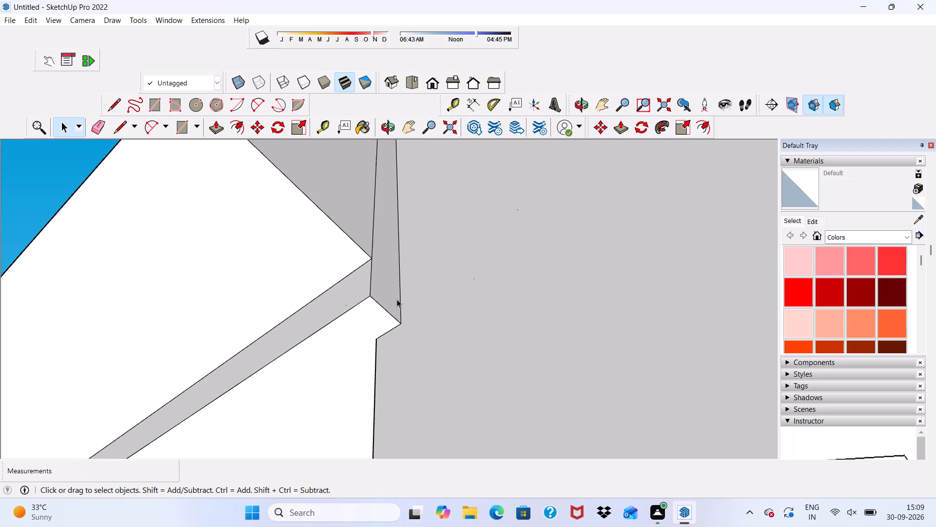
{"action": "middle_click_drag", "start_coordinate": [397, 299], "coordinate": [535, 413]}
{"action": "scroll", "coordinate": [369, 246], "scroll_direction": "down", "scroll_amount": 20}
{"action": "scroll", "coordinate": [369, 246], "scroll_direction": "down", "scroll_amount": 2}
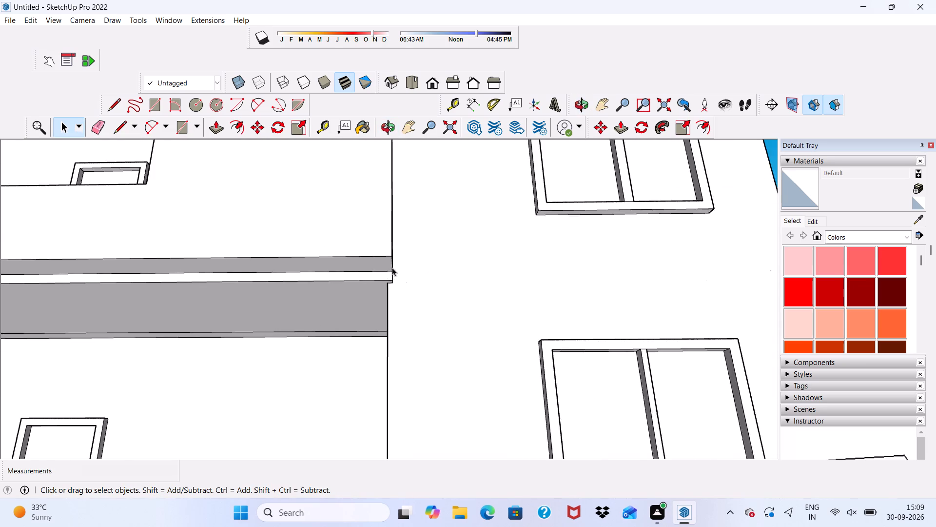
{"action": "scroll", "coordinate": [392, 267], "scroll_direction": "down", "scroll_amount": 2}
{"action": "middle_click_drag", "start_coordinate": [391, 267], "coordinate": [472, 402]}
{"action": "scroll", "coordinate": [455, 331], "scroll_direction": "down", "scroll_amount": 10}
{"action": "middle_click_drag", "start_coordinate": [283, 332], "coordinate": [270, 281]}
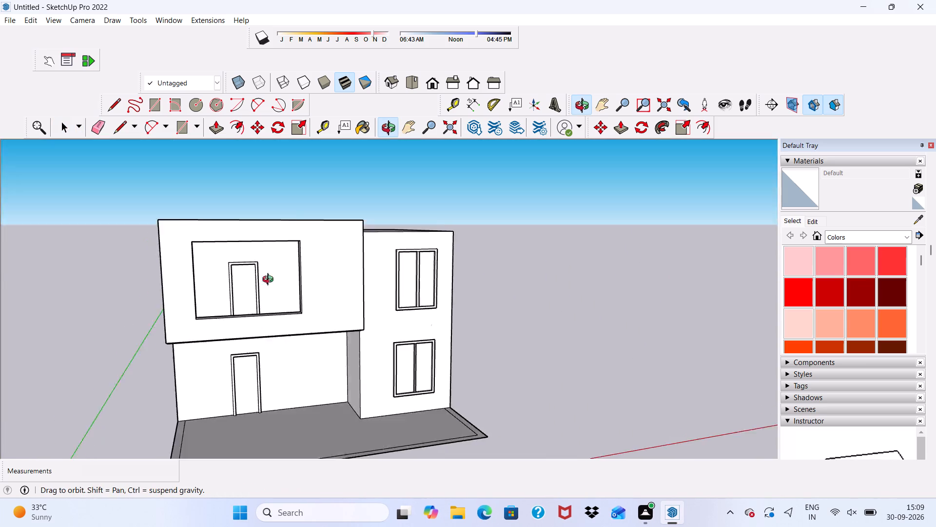
{"action": "middle_click_drag", "start_coordinate": [270, 281], "coordinate": [196, 276]}
{"action": "scroll", "coordinate": [308, 275], "scroll_direction": "up", "scroll_amount": 5}
{"action": "scroll", "coordinate": [309, 274], "scroll_direction": "down", "scroll_amount": 3}
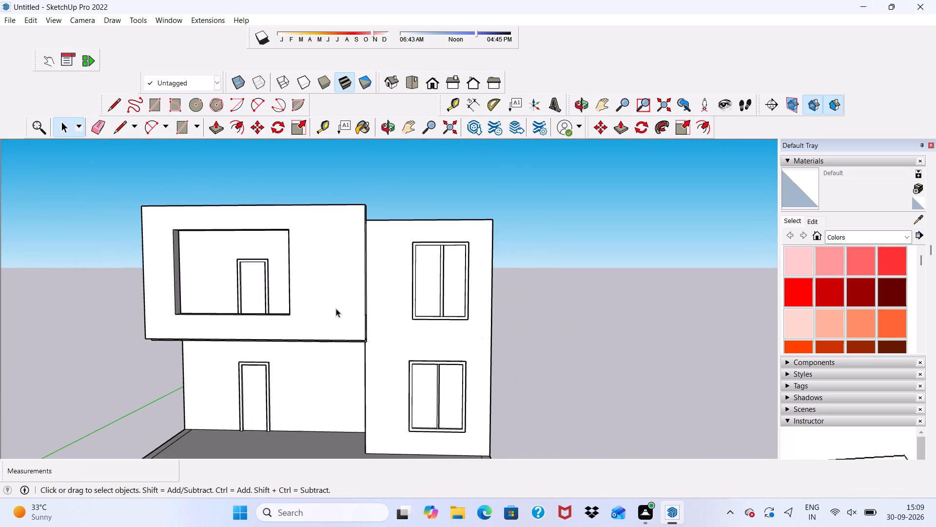
{"action": "scroll", "coordinate": [336, 308], "scroll_direction": "down", "scroll_amount": 1}
{"action": "scroll", "coordinate": [336, 308], "scroll_direction": "up", "scroll_amount": 1}
{"action": "scroll", "coordinate": [336, 308], "scroll_direction": "down", "scroll_amount": 2}
{"action": "scroll", "coordinate": [336, 308], "scroll_direction": "up", "scroll_amount": 4}
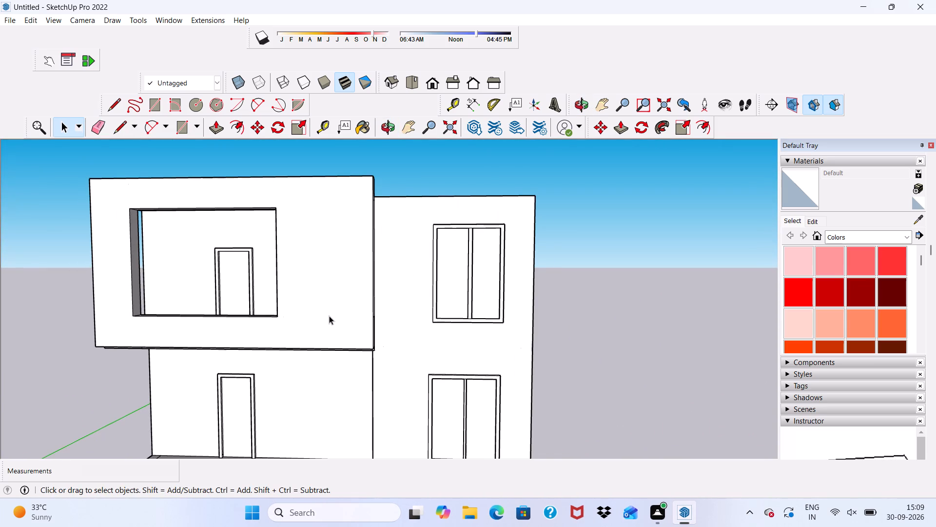
{"action": "scroll", "coordinate": [335, 325], "scroll_direction": "up", "scroll_amount": 3}
{"action": "scroll", "coordinate": [335, 325], "scroll_direction": "down", "scroll_amount": 10}
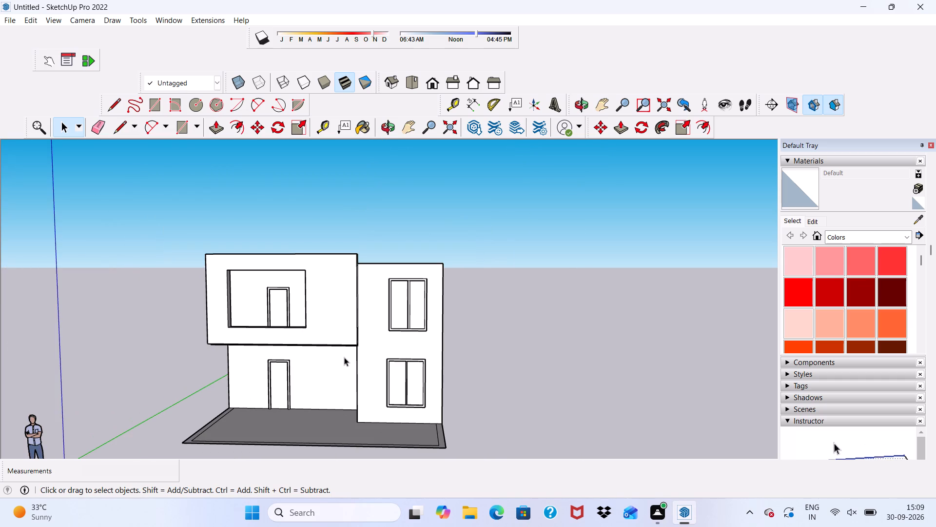
{"action": "scroll", "coordinate": [344, 357], "scroll_direction": "down", "scroll_amount": 8}
{"action": "scroll", "coordinate": [347, 307], "scroll_direction": "up", "scroll_amount": 5}
{"action": "scroll", "coordinate": [305, 365], "scroll_direction": "up", "scroll_amount": 4}
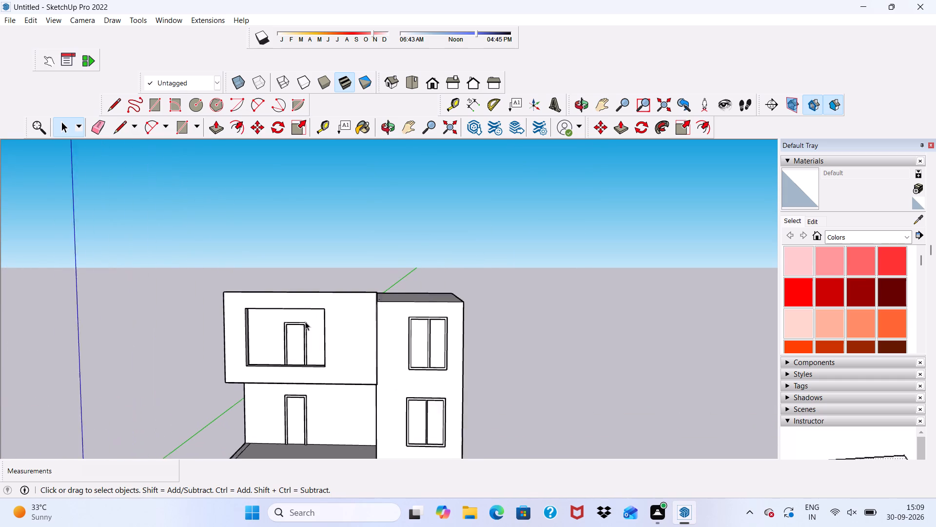
{"action": "scroll", "coordinate": [305, 322], "scroll_direction": "up", "scroll_amount": 6}
{"action": "scroll", "coordinate": [305, 322], "scroll_direction": "down", "scroll_amount": 4}
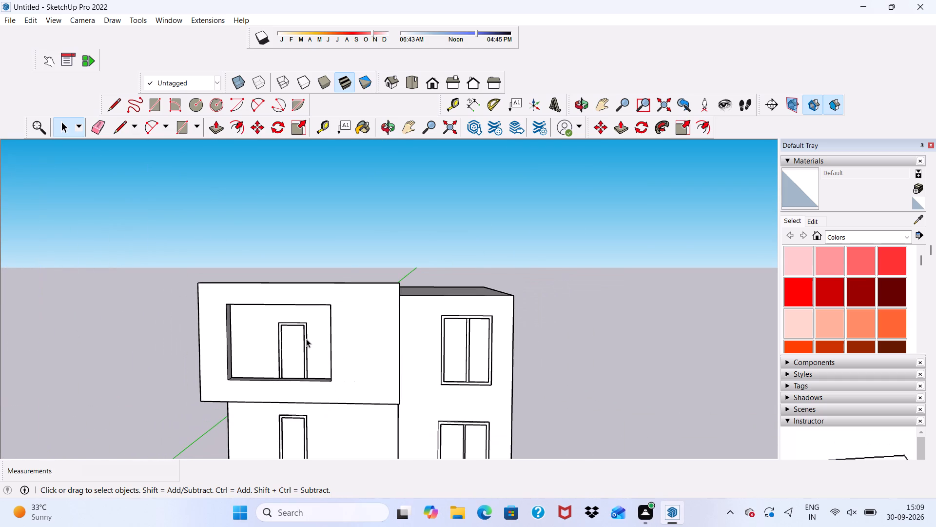
{"action": "scroll", "coordinate": [306, 341], "scroll_direction": "down", "scroll_amount": 1}
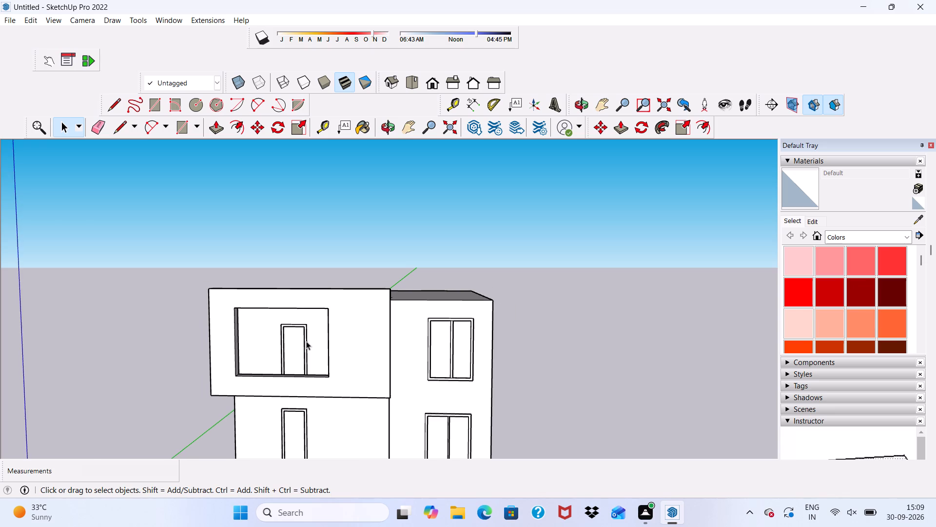
{"action": "scroll", "coordinate": [306, 341], "scroll_direction": "down", "scroll_amount": 4}
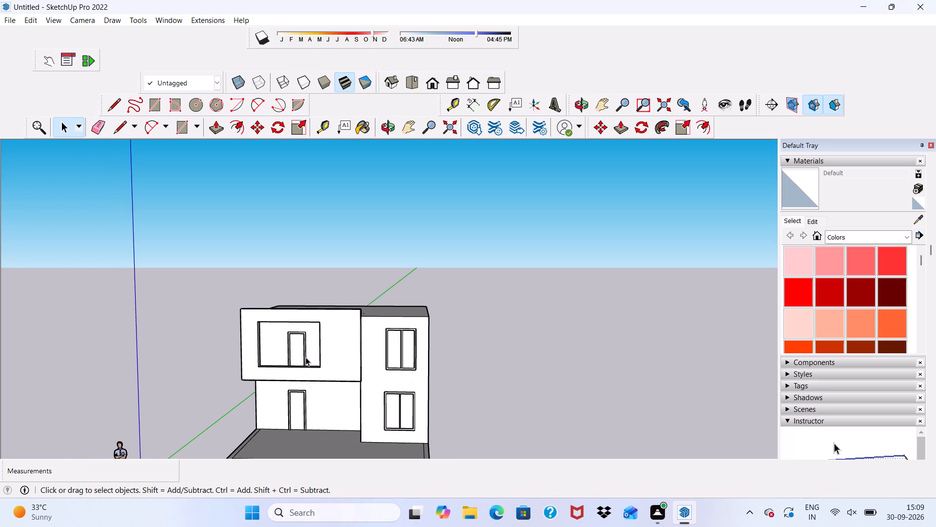
{"action": "scroll", "coordinate": [315, 344], "scroll_direction": "down", "scroll_amount": 4}
{"action": "scroll", "coordinate": [313, 360], "scroll_direction": "up", "scroll_amount": 4}
{"action": "scroll", "coordinate": [310, 356], "scroll_direction": "down", "scroll_amount": 4}
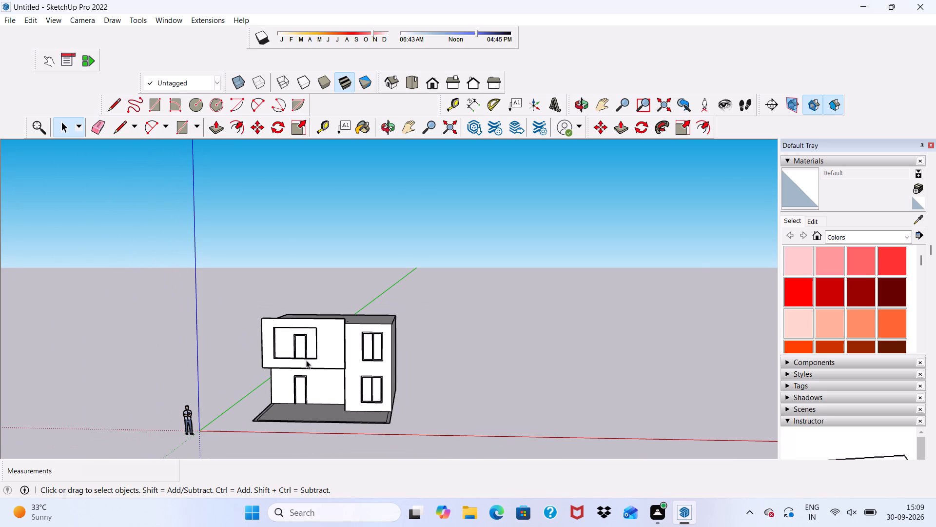
Examine the whole house from the front, from above and from both sides, including the projecting upper wall and its opening.
{"action": "scroll", "coordinate": [306, 360], "scroll_direction": "down", "scroll_amount": 8}
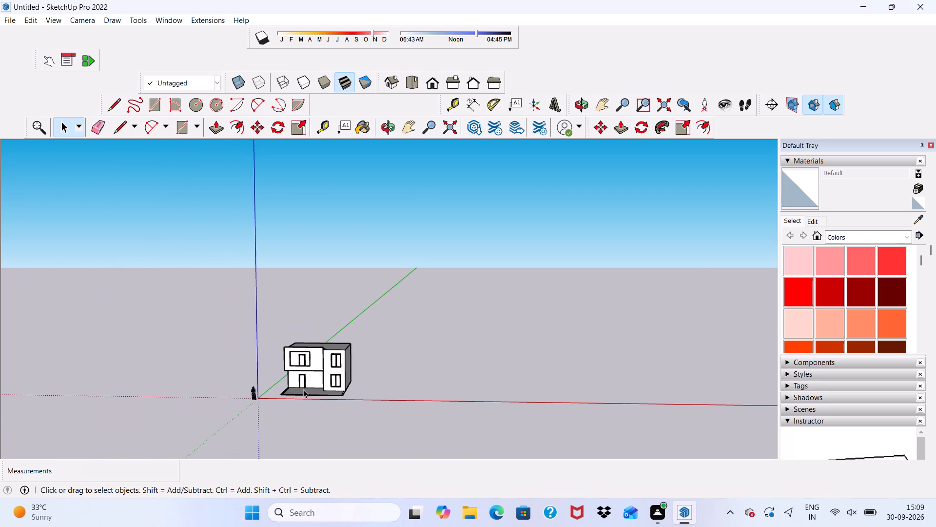
{"action": "scroll", "coordinate": [301, 388], "scroll_direction": "up", "scroll_amount": 5}
{"action": "scroll", "coordinate": [283, 339], "scroll_direction": "up", "scroll_amount": 2}
{"action": "middle_click_drag", "start_coordinate": [283, 339], "coordinate": [300, 274]}
{"action": "middle_click_drag", "start_coordinate": [299, 274], "coordinate": [196, 361]}
{"action": "scroll", "coordinate": [196, 361], "scroll_direction": "up", "scroll_amount": 7}
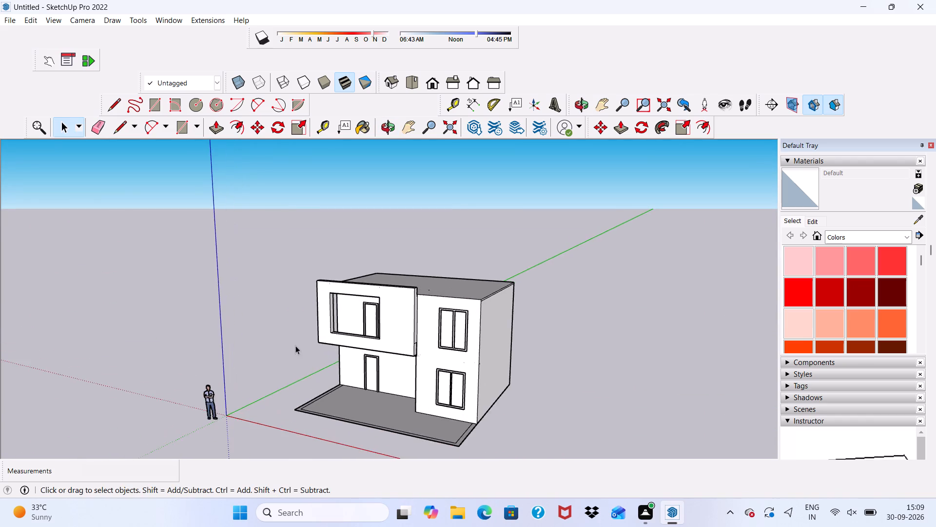
{"action": "scroll", "coordinate": [312, 314], "scroll_direction": "up", "scroll_amount": 5}
{"action": "scroll", "coordinate": [312, 314], "scroll_direction": "down", "scroll_amount": 5}
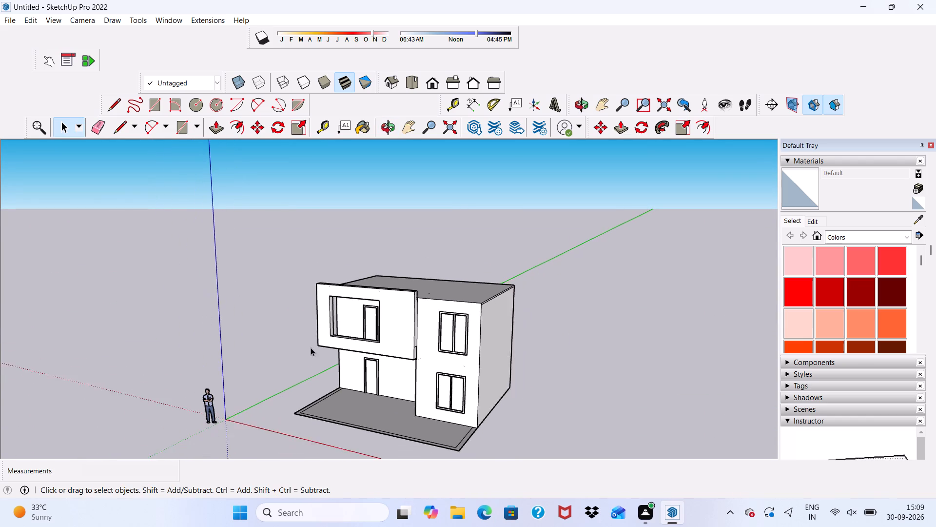
{"action": "scroll", "coordinate": [311, 347], "scroll_direction": "down", "scroll_amount": 6}
{"action": "scroll", "coordinate": [315, 370], "scroll_direction": "up", "scroll_amount": 8}
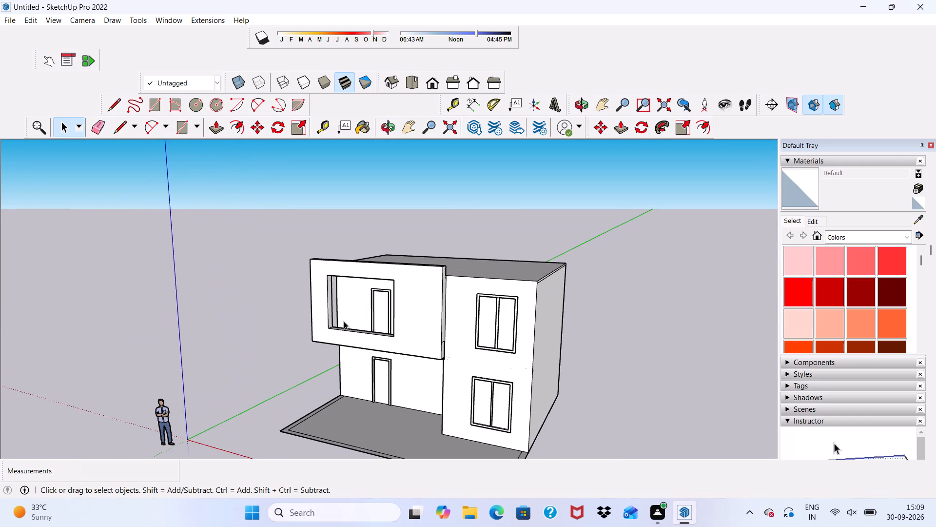
{"action": "middle_click_drag", "start_coordinate": [344, 319], "coordinate": [411, 354]}
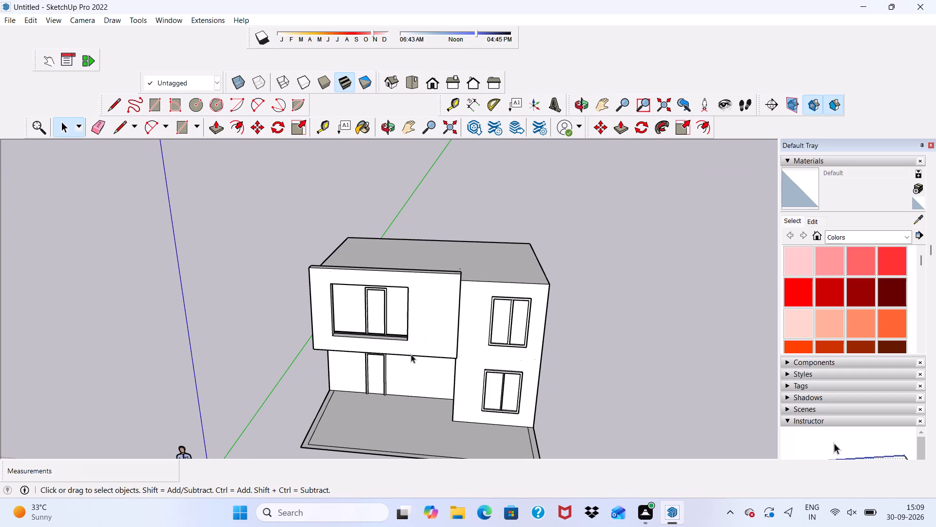
{"action": "scroll", "coordinate": [411, 354], "scroll_direction": "down", "scroll_amount": 1}
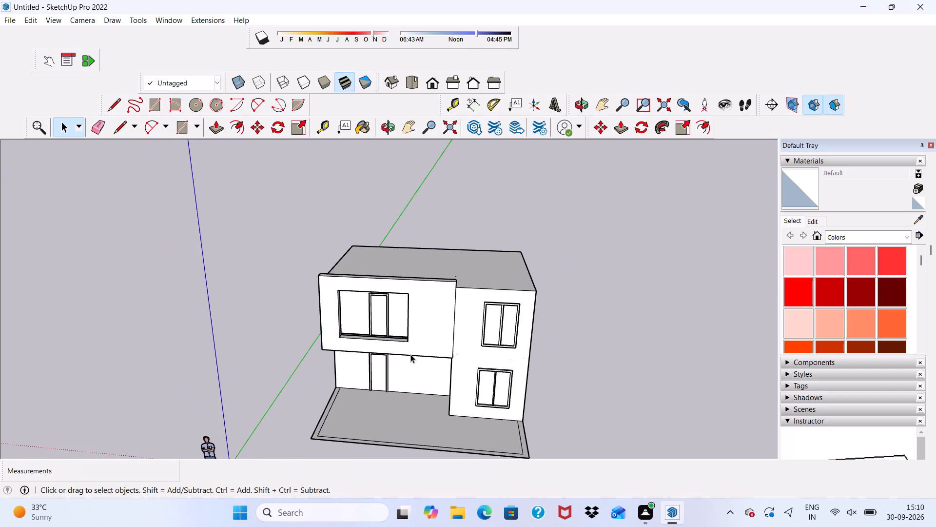
{"action": "scroll", "coordinate": [410, 354], "scroll_direction": "up", "scroll_amount": 1}
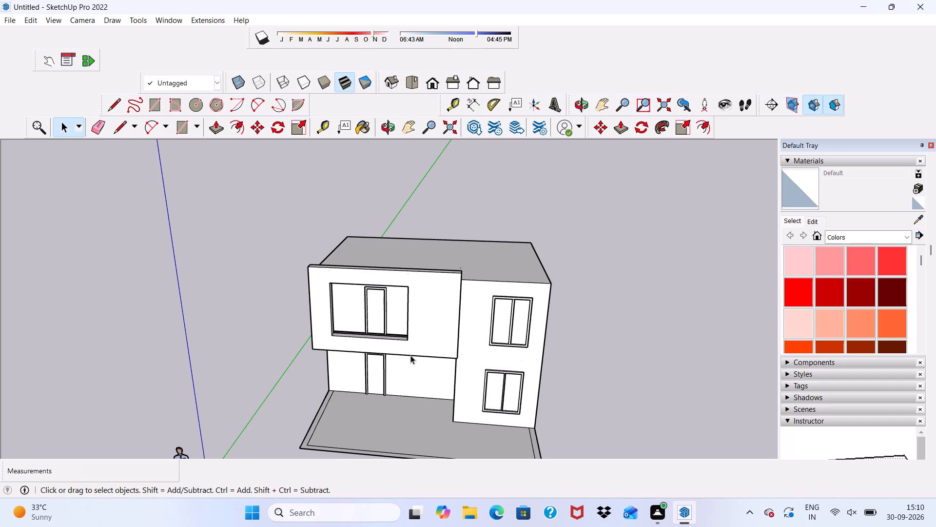
{"action": "scroll", "coordinate": [410, 355], "scroll_direction": "down", "scroll_amount": 3}
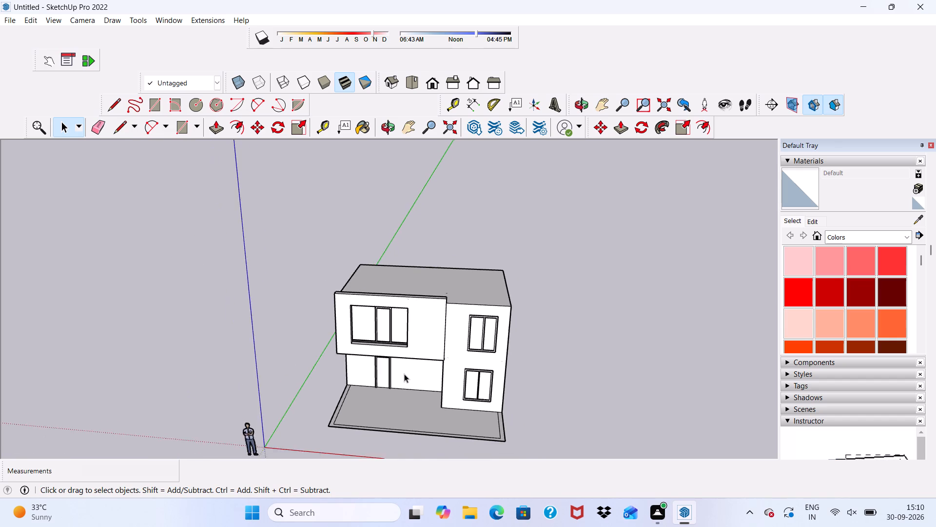
{"action": "scroll", "coordinate": [404, 374], "scroll_direction": "down", "scroll_amount": 1}
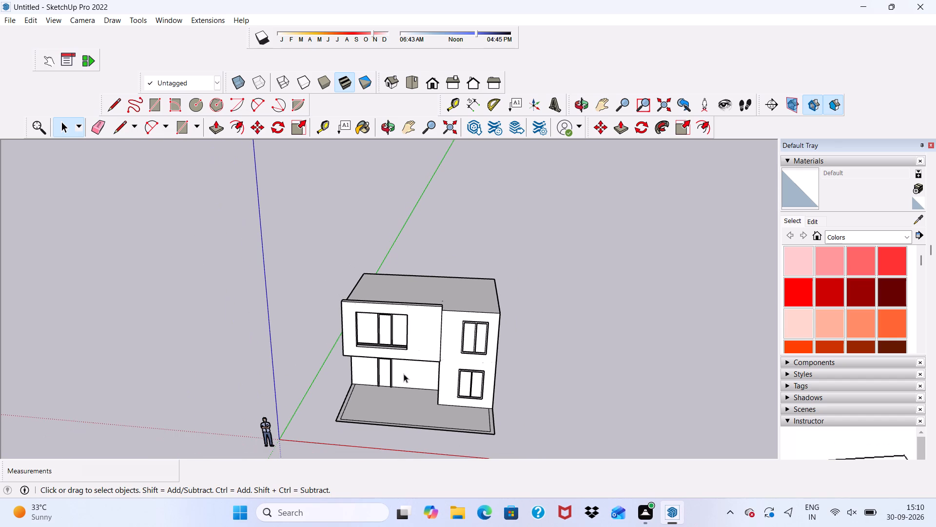
{"action": "scroll", "coordinate": [430, 370], "scroll_direction": "down", "scroll_amount": 5}
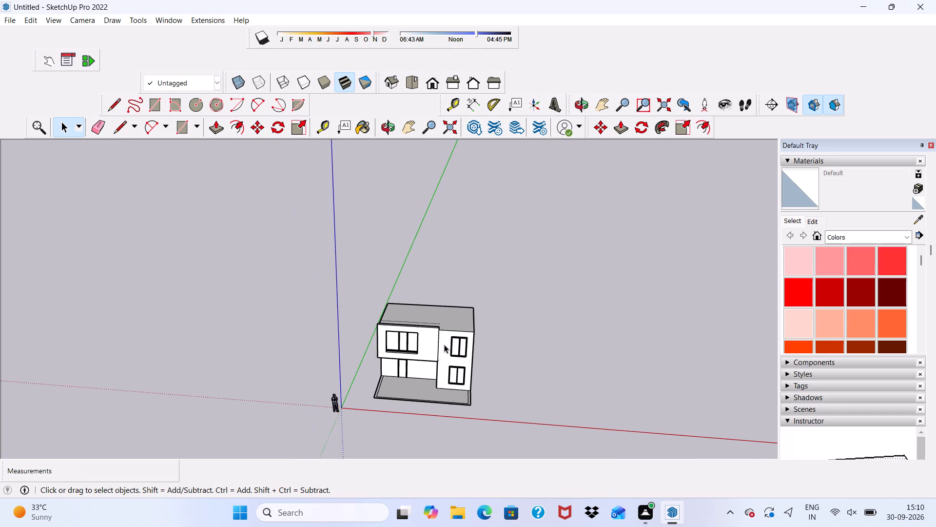
{"action": "scroll", "coordinate": [446, 343], "scroll_direction": "down", "scroll_amount": 3}
{"action": "scroll", "coordinate": [389, 334], "scroll_direction": "up", "scroll_amount": 5}
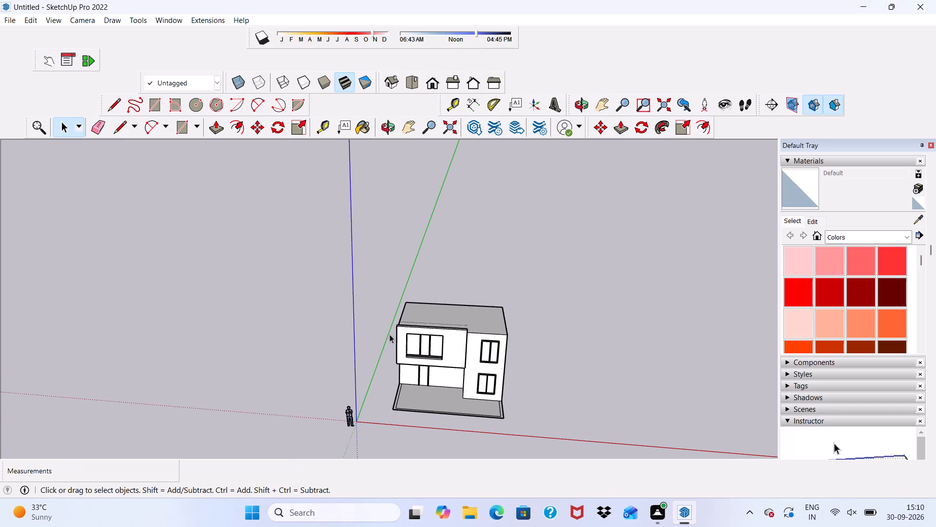
{"action": "middle_click_drag", "start_coordinate": [398, 355], "coordinate": [434, 281]}
{"action": "scroll", "coordinate": [450, 348], "scroll_direction": "up", "scroll_amount": 14}
{"action": "middle_click_drag", "start_coordinate": [430, 333], "coordinate": [414, 361]}
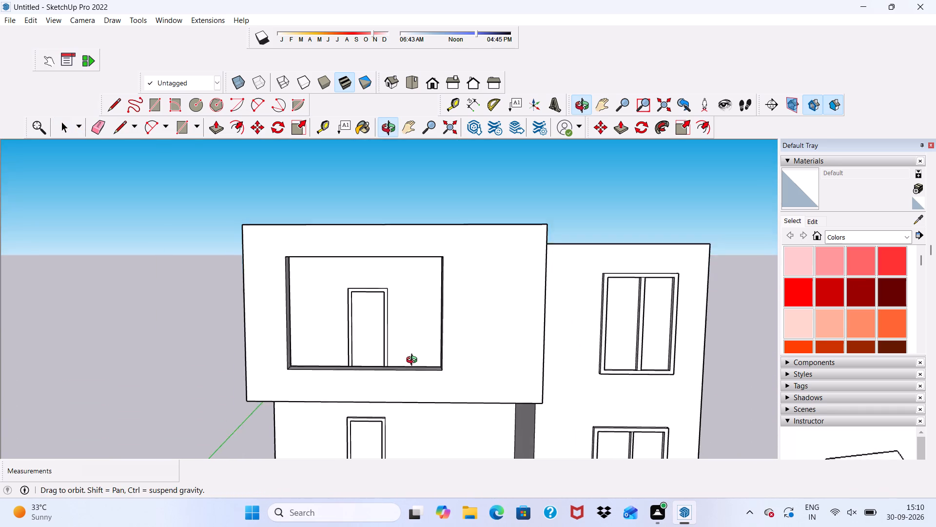
{"action": "middle_click_drag", "start_coordinate": [414, 361], "coordinate": [519, 326]}
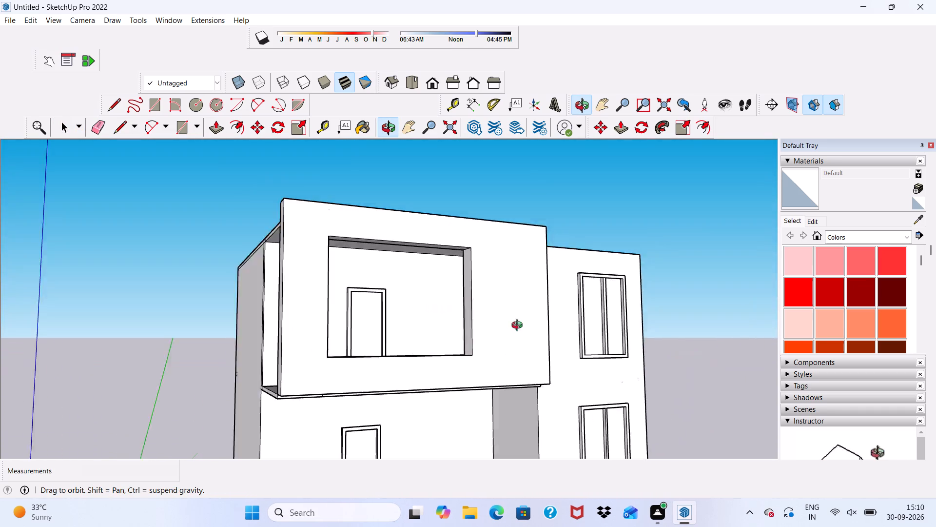
{"action": "middle_click_drag", "start_coordinate": [519, 326], "coordinate": [529, 357]}
{"action": "scroll", "coordinate": [453, 353], "scroll_direction": "up", "scroll_amount": 5}
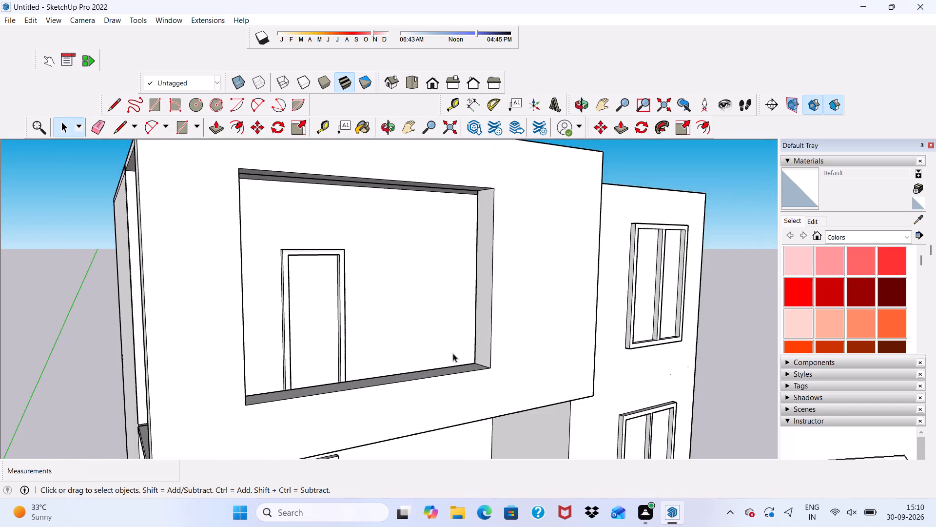
{"action": "scroll", "coordinate": [452, 354], "scroll_direction": "down", "scroll_amount": 4}
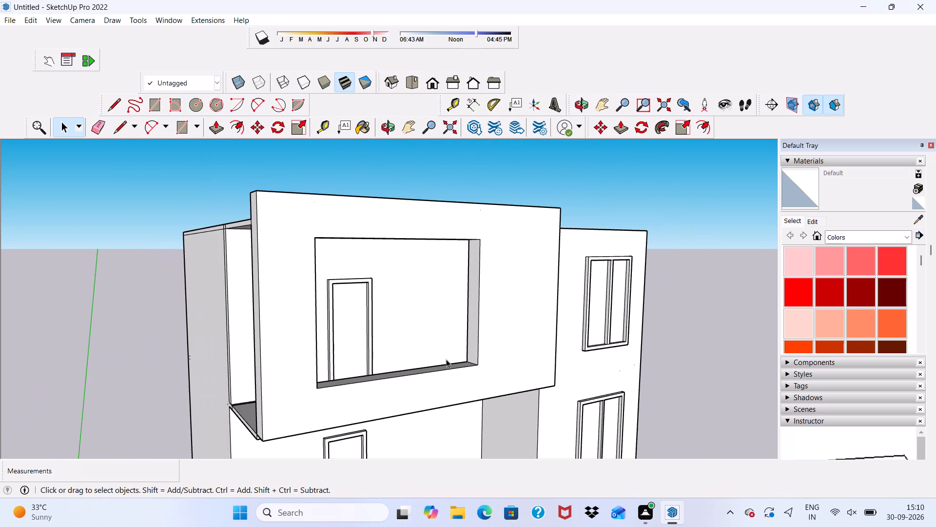
{"action": "scroll", "coordinate": [446, 359], "scroll_direction": "down", "scroll_amount": 12}
{"action": "scroll", "coordinate": [444, 361], "scroll_direction": "up", "scroll_amount": 1}
{"action": "scroll", "coordinate": [443, 362], "scroll_direction": "down", "scroll_amount": 2}
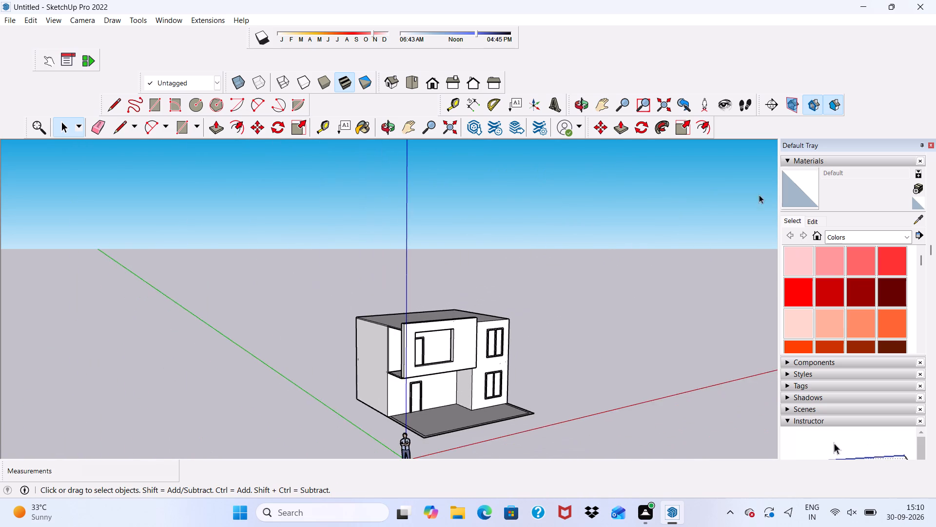
{"action": "scroll", "coordinate": [669, 220], "scroll_direction": "down", "scroll_amount": 10}
{"action": "scroll", "coordinate": [688, 182], "scroll_direction": "down", "scroll_amount": 9}
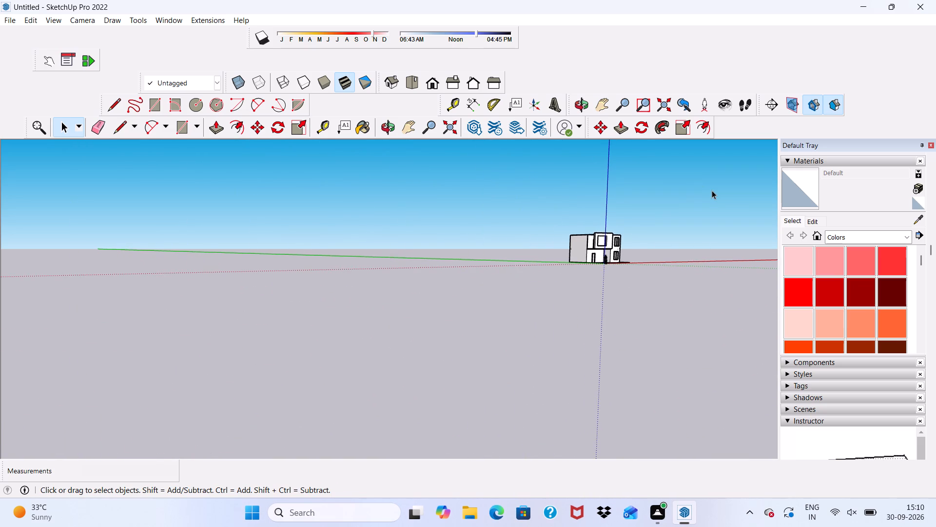
{"action": "scroll", "coordinate": [712, 190], "scroll_direction": "down", "scroll_amount": 3}
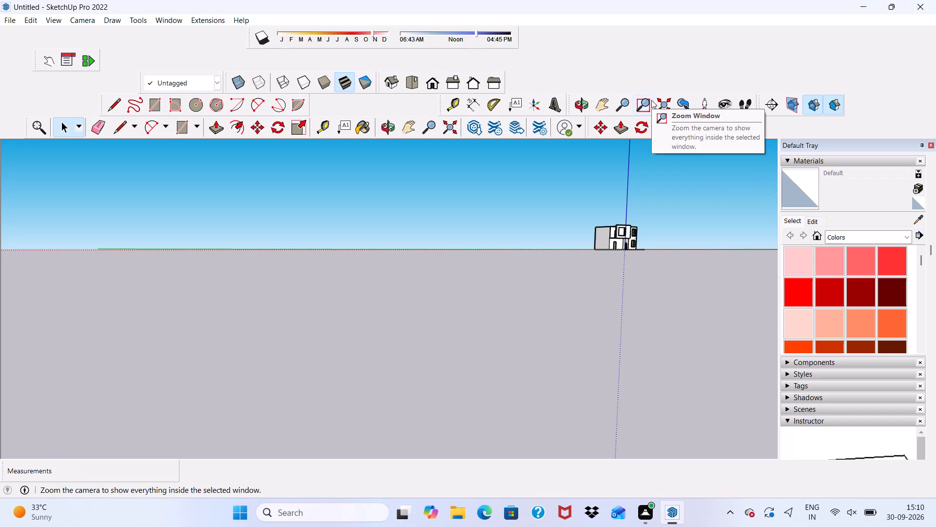
{"action": "scroll", "coordinate": [610, 286], "scroll_direction": "up", "scroll_amount": 6}
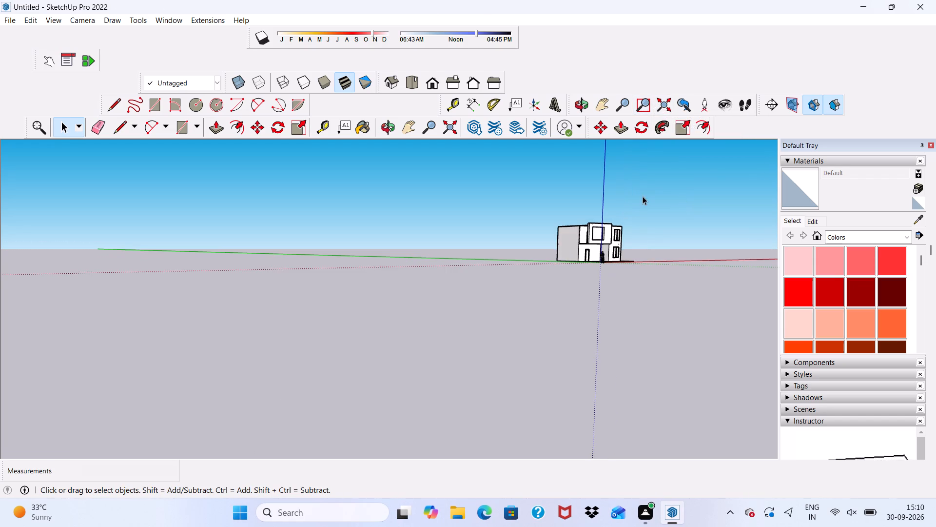
{"action": "middle_click_drag", "start_coordinate": [643, 196], "coordinate": [445, 268]}
{"action": "scroll", "coordinate": [531, 350], "scroll_direction": "up", "scroll_amount": 11}
{"action": "middle_click_drag", "start_coordinate": [587, 360], "coordinate": [644, 256]}
{"action": "middle_click_drag", "start_coordinate": [644, 256], "coordinate": [596, 281]}
{"action": "scroll", "coordinate": [572, 288], "scroll_direction": "up", "scroll_amount": 3}
{"action": "scroll", "coordinate": [431, 267], "scroll_direction": "down", "scroll_amount": 1}
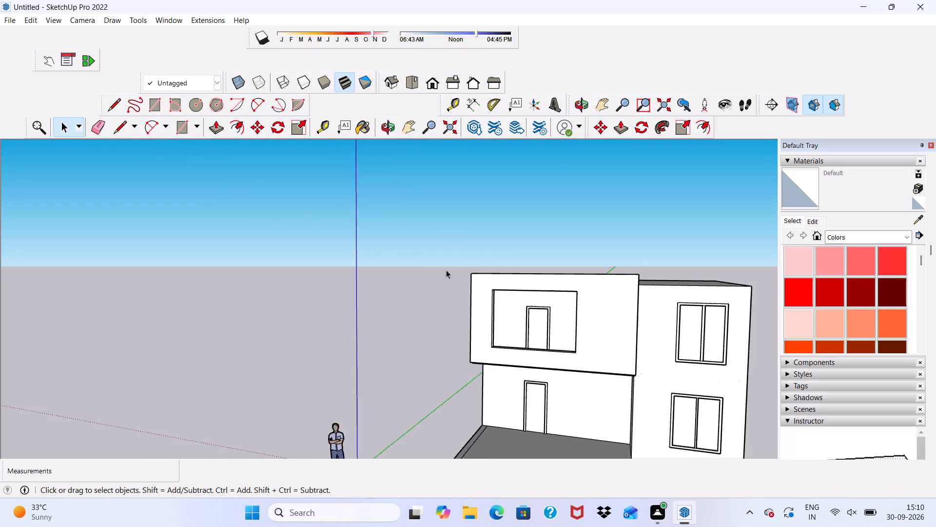
{"action": "scroll", "coordinate": [446, 270], "scroll_direction": "down", "scroll_amount": 4}
{"action": "middle_click_drag", "start_coordinate": [518, 300], "coordinate": [641, 345]}
{"action": "scroll", "coordinate": [471, 232], "scroll_direction": "up", "scroll_amount": 11}
{"action": "middle_click_drag", "start_coordinate": [441, 338], "coordinate": [441, 339]}
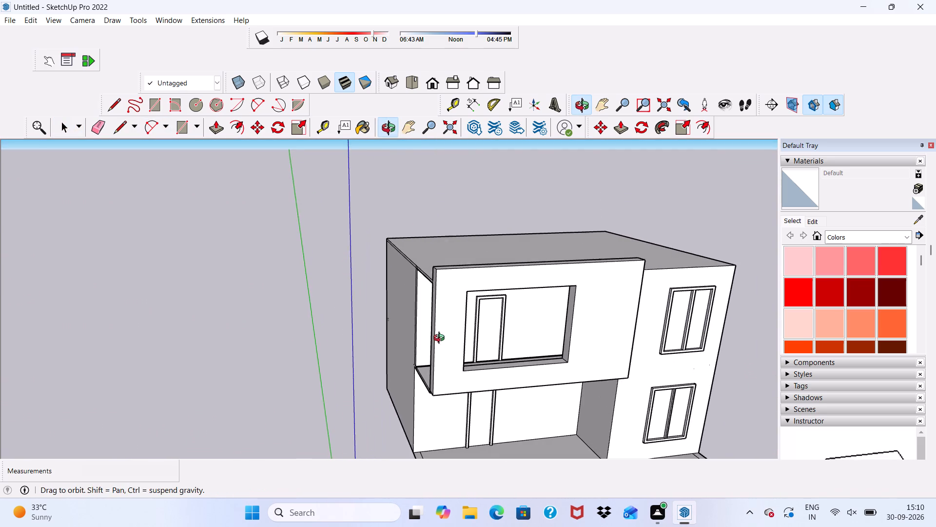
{"action": "middle_click_drag", "start_coordinate": [441, 339], "coordinate": [504, 340]}
{"action": "scroll", "coordinate": [504, 339], "scroll_direction": "down", "scroll_amount": 5}
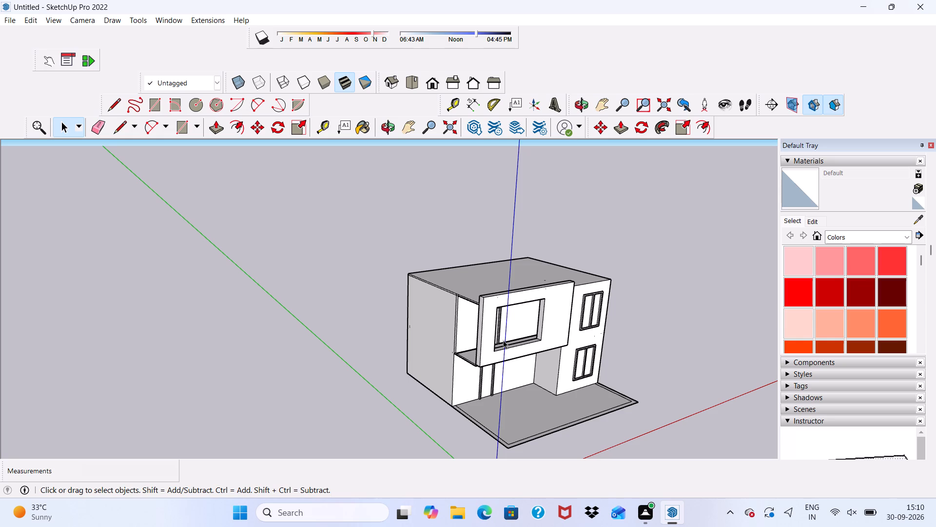
{"action": "scroll", "coordinate": [503, 341], "scroll_direction": "down", "scroll_amount": 5}
{"action": "scroll", "coordinate": [519, 360], "scroll_direction": "up", "scroll_amount": 5}
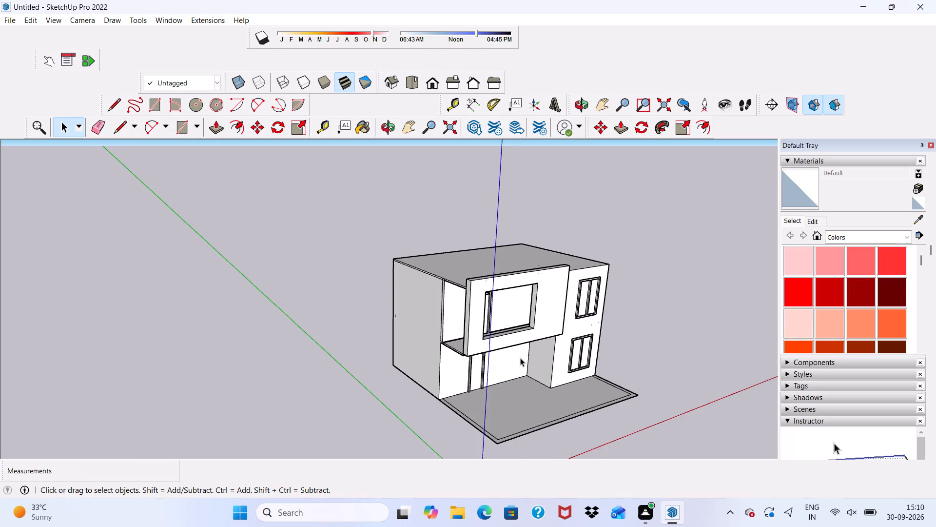
{"action": "middle_click_drag", "start_coordinate": [520, 358], "coordinate": [420, 295]}
{"action": "scroll", "coordinate": [481, 303], "scroll_direction": "up", "scroll_amount": 5}
{"action": "middle_click_drag", "start_coordinate": [480, 300], "coordinate": [462, 356]}
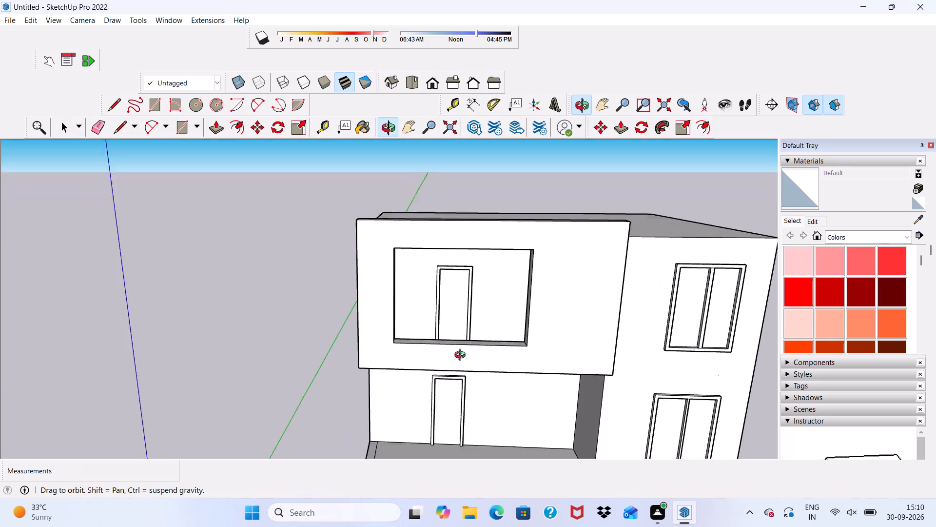
{"action": "middle_click_drag", "start_coordinate": [462, 356], "coordinate": [469, 343]}
{"action": "scroll", "coordinate": [518, 327], "scroll_direction": "up", "scroll_amount": 5}
{"action": "scroll", "coordinate": [518, 326], "scroll_direction": "down", "scroll_amount": 10}
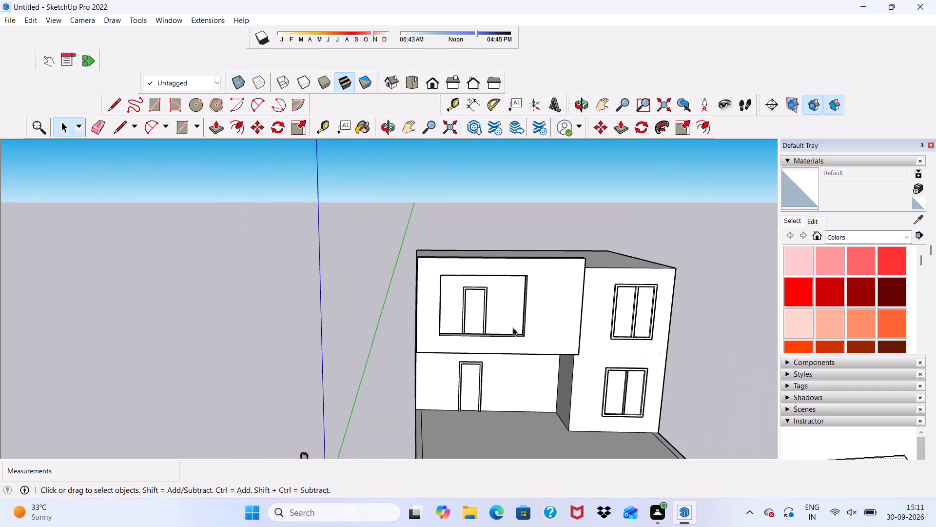
Offset the outline of the flat roof's top face inward by 9".
{"action": "middle_click_drag", "start_coordinate": [513, 326], "coordinate": [142, 373]}
{"action": "scroll", "coordinate": [513, 325], "scroll_direction": "down", "scroll_amount": 1}
{"action": "middle_click_drag", "start_coordinate": [128, 370], "coordinate": [117, 367]}
{"action": "scroll", "coordinate": [187, 346], "scroll_direction": "up", "scroll_amount": 5}
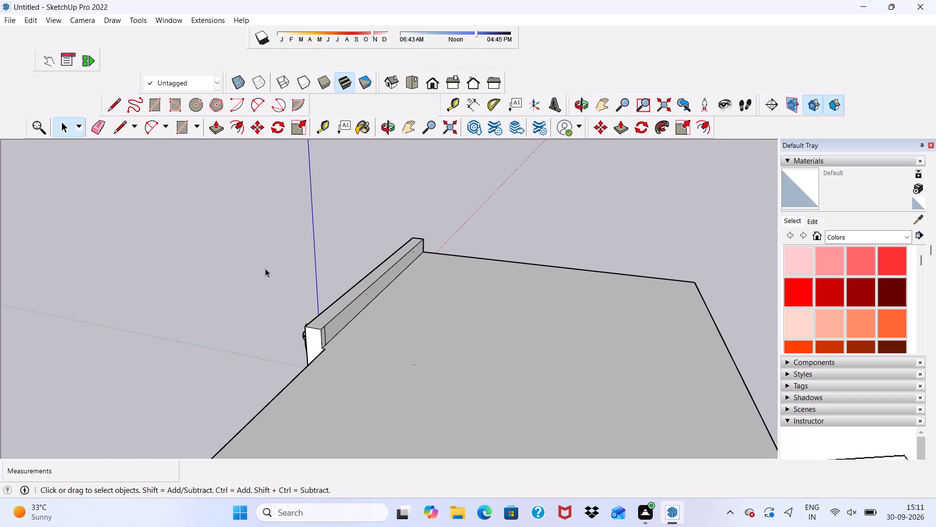
{"action": "left_click", "coordinate": [243, 123]}
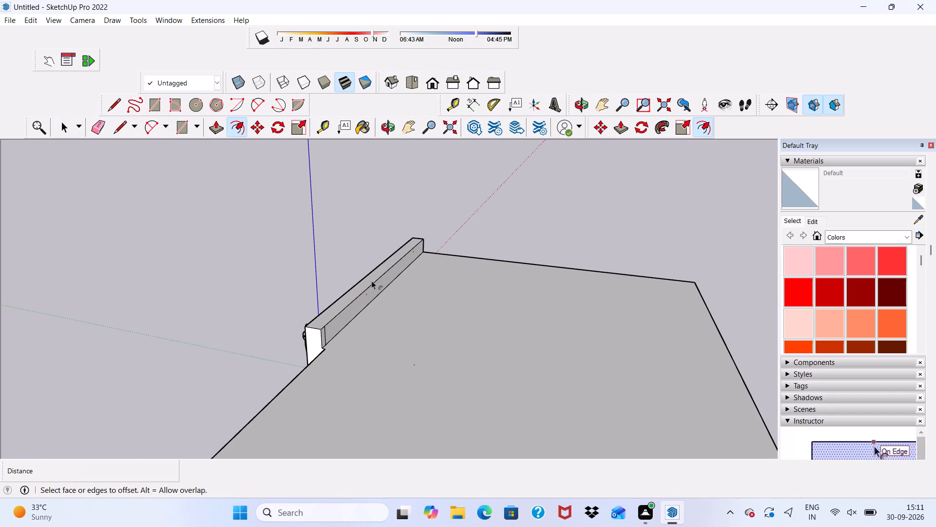
{"action": "left_click", "coordinate": [379, 316]}
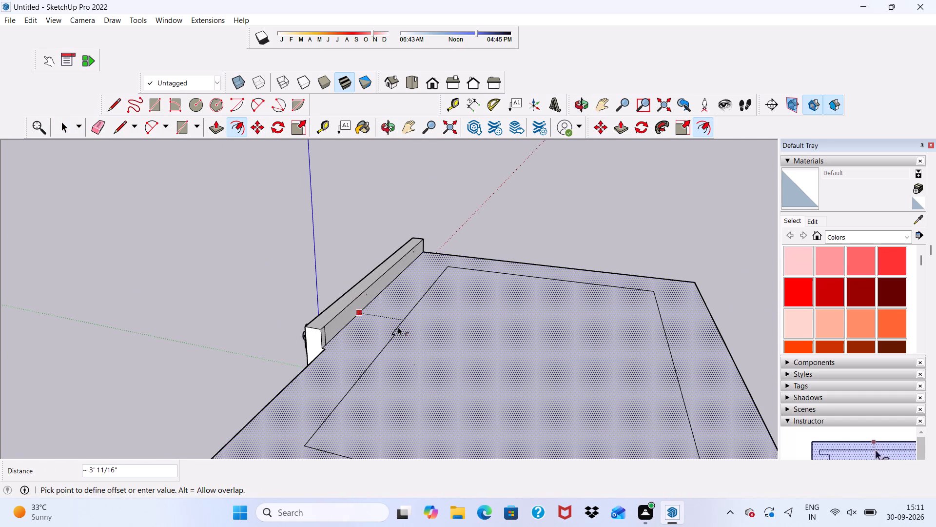
{"action": "key", "text": "9"}
{"action": "key", "text": "shift+quotedbl"}
{"action": "key", "text": "Return"}
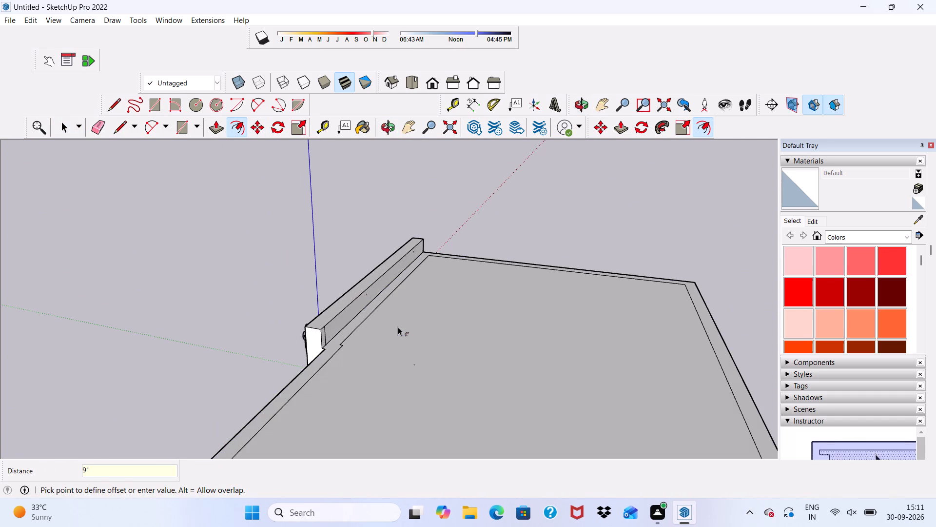
{"action": "key", "text": "space"}
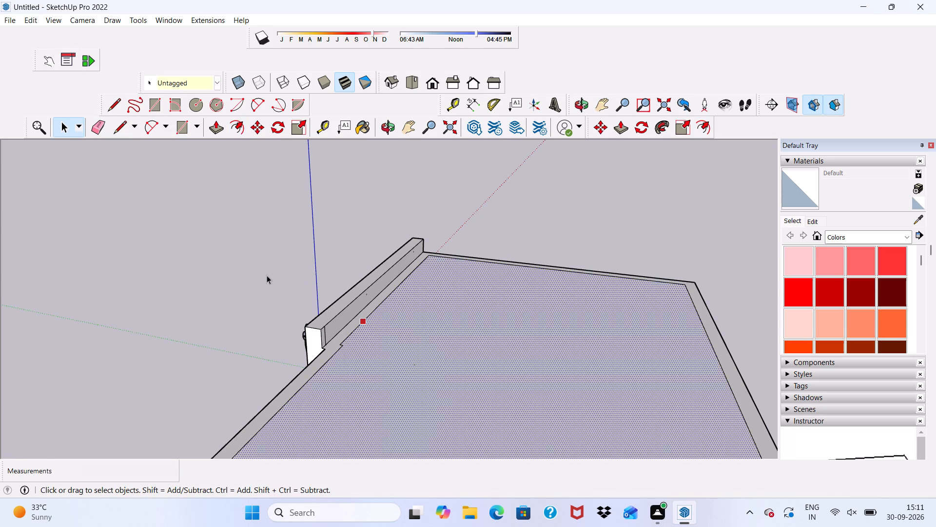
Push/Pull the narrow border strip around the roof's edge upward 5' to form a parapet wall.
{"action": "left_click", "coordinate": [267, 274]}
{"action": "scroll", "coordinate": [345, 354], "scroll_direction": "up", "scroll_amount": 9}
{"action": "left_click", "coordinate": [337, 345]}
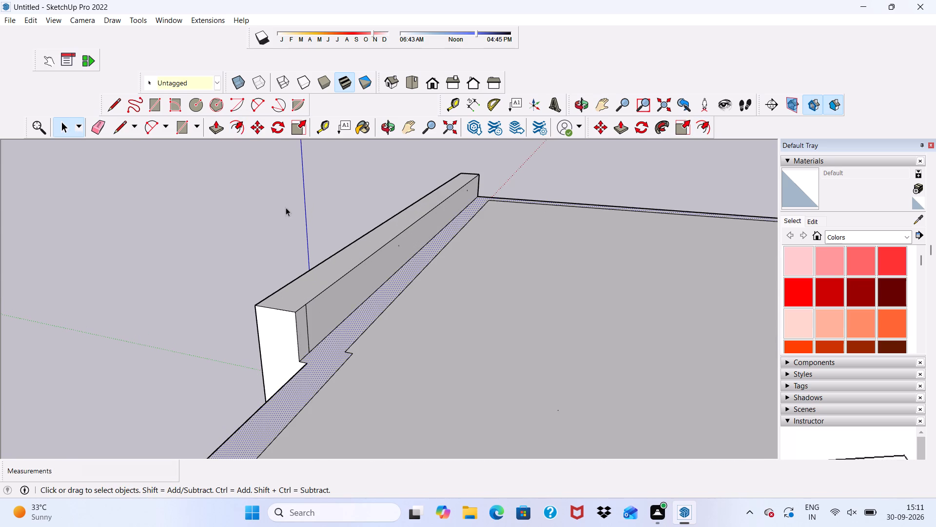
{"action": "left_click", "coordinate": [220, 127]}
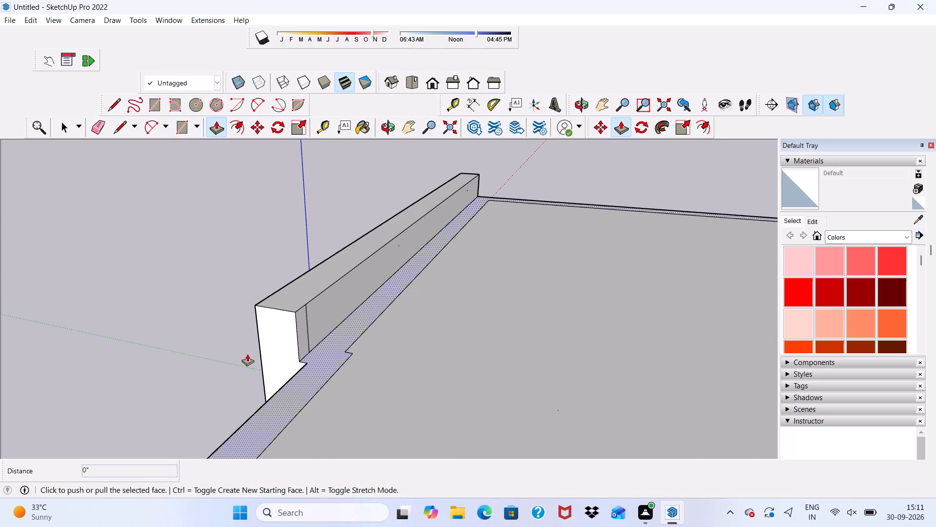
{"action": "left_click", "coordinate": [295, 389]}
{"action": "scroll", "coordinate": [294, 331], "scroll_direction": "down", "scroll_amount": 5}
{"action": "scroll", "coordinate": [275, 277], "scroll_direction": "down", "scroll_amount": 8}
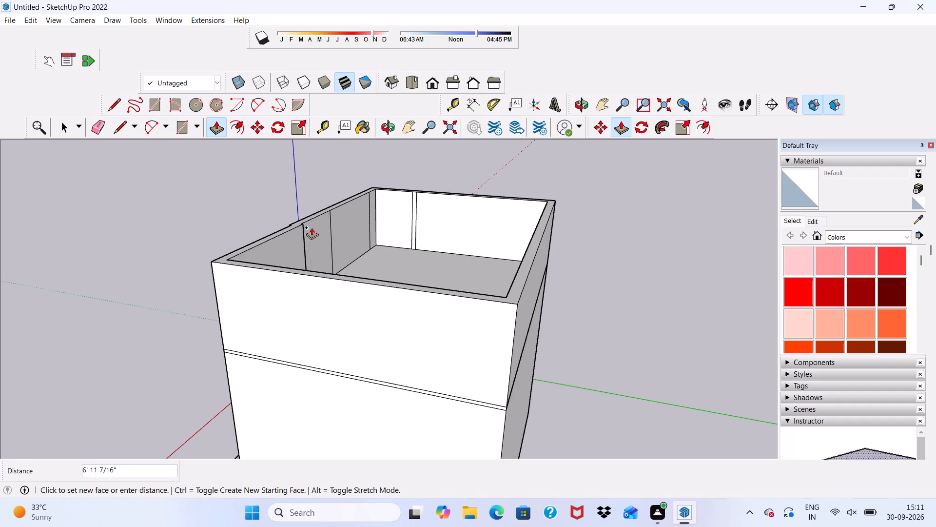
{"action": "type", "text": "5'"}
{"action": "key", "text": "Return"}
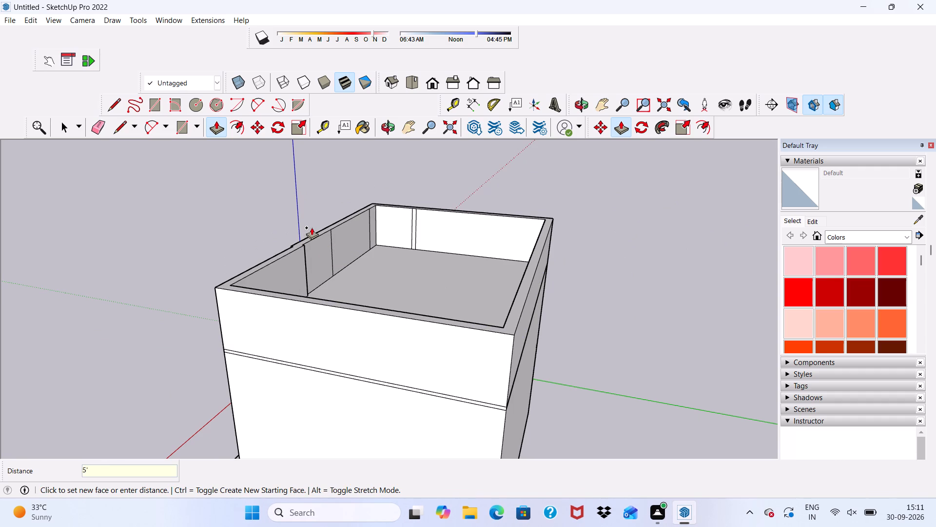
{"action": "scroll", "coordinate": [312, 227], "scroll_direction": "down", "scroll_amount": 2}
{"action": "middle_click_drag", "start_coordinate": [312, 284], "coordinate": [550, 233]}
{"action": "scroll", "coordinate": [223, 176], "scroll_direction": "up", "scroll_amount": 1}
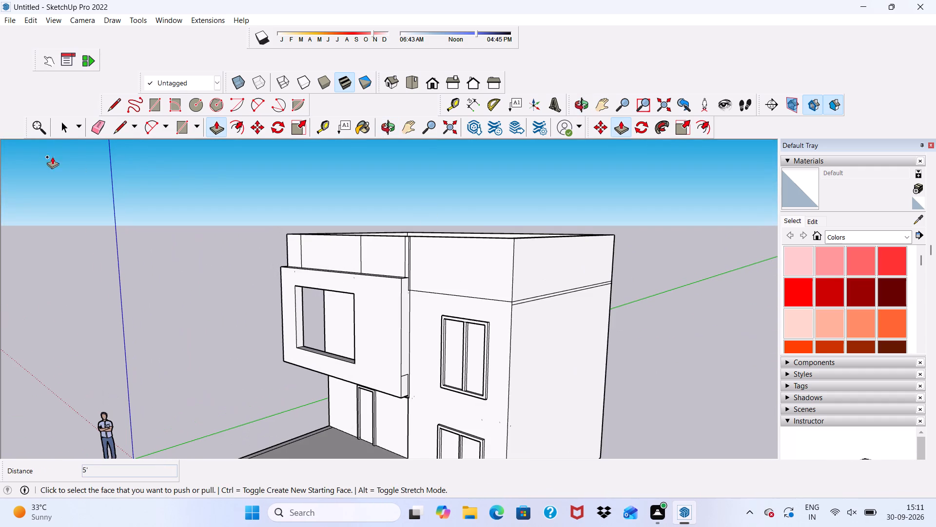
Erase the stray vertical edges in the middle of the front parapet face and beside its joint with the window wall.
{"action": "left_click", "coordinate": [90, 127]}
{"action": "scroll", "coordinate": [365, 205], "scroll_direction": "up", "scroll_amount": 6}
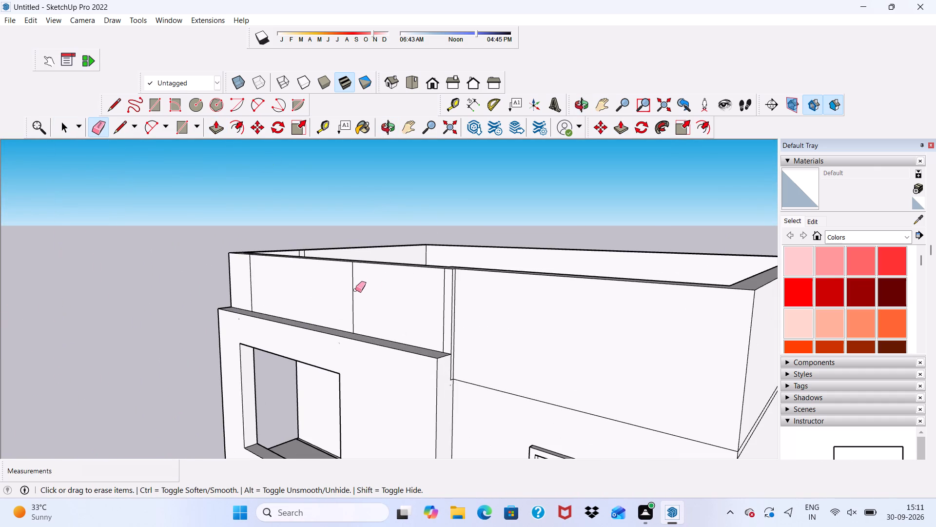
{"action": "left_click", "coordinate": [352, 282]}
{"action": "left_click_drag", "start_coordinate": [441, 292], "coordinate": [459, 301]}
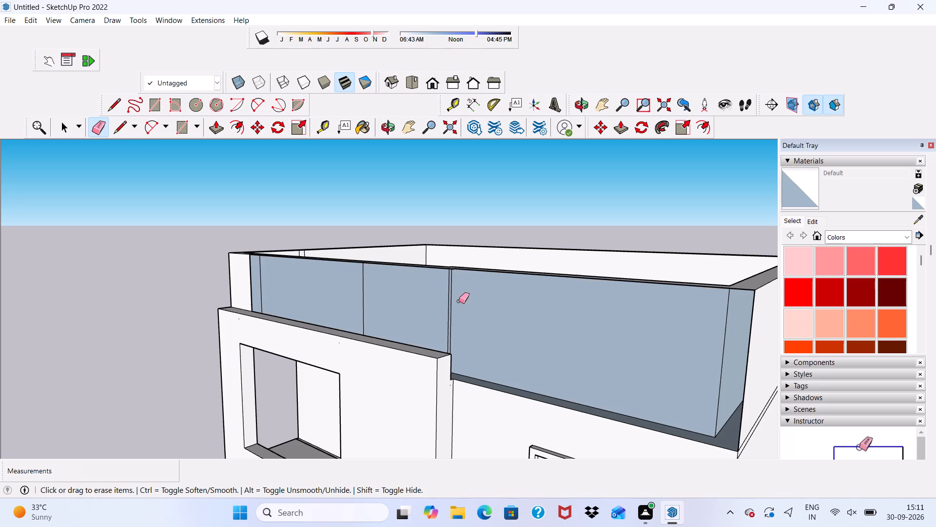
{"action": "key", "text": "ctrl+z"}
{"action": "left_click", "coordinate": [466, 310], "text": "ctrl"}
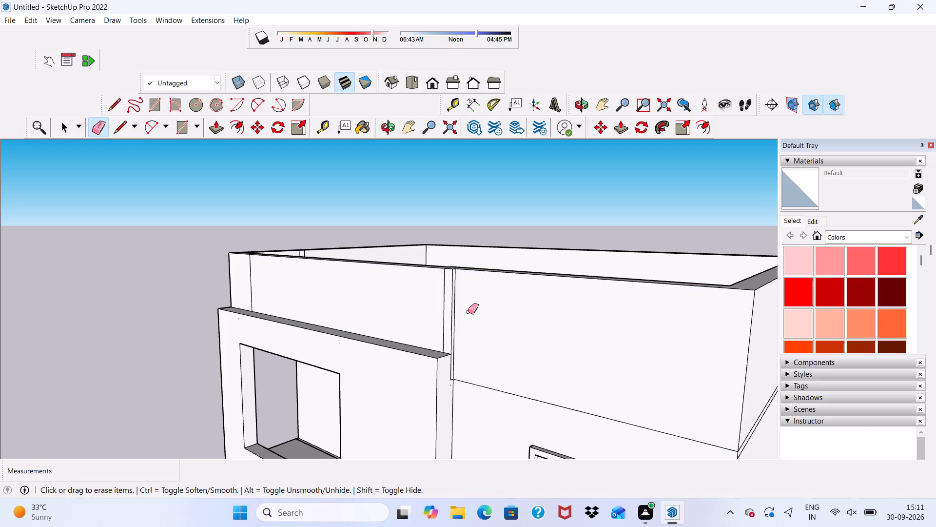
{"action": "scroll", "coordinate": [469, 312], "scroll_direction": "up", "scroll_amount": 12}
{"action": "left_click", "coordinate": [388, 273]}
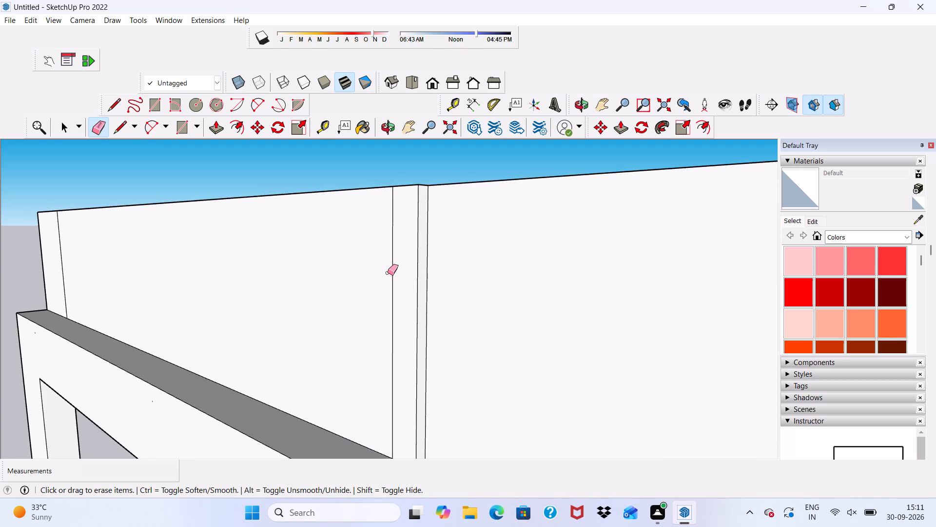
{"action": "scroll", "coordinate": [391, 265], "scroll_direction": "up", "scroll_amount": 3}
{"action": "left_click", "coordinate": [391, 264]}
{"action": "scroll", "coordinate": [395, 241], "scroll_direction": "up", "scroll_amount": 10}
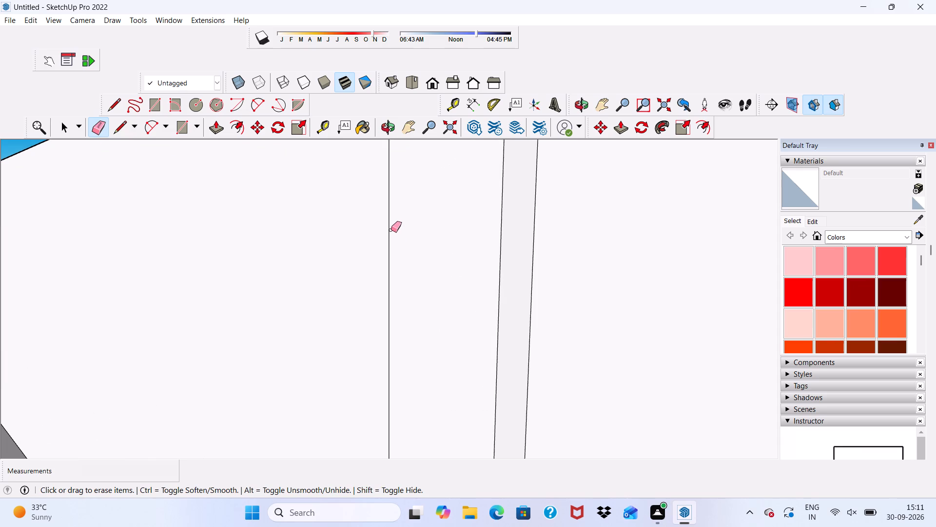
{"action": "left_click", "coordinate": [390, 228]}
Erase the remaining vertical edge near the outer end of the front parapet face above the projecting wall.
{"action": "scroll", "coordinate": [390, 224], "scroll_direction": "up", "scroll_amount": 1}
{"action": "scroll", "coordinate": [390, 224], "scroll_direction": "down", "scroll_amount": 9}
{"action": "middle_click_drag", "start_coordinate": [502, 238], "coordinate": [640, 216]}
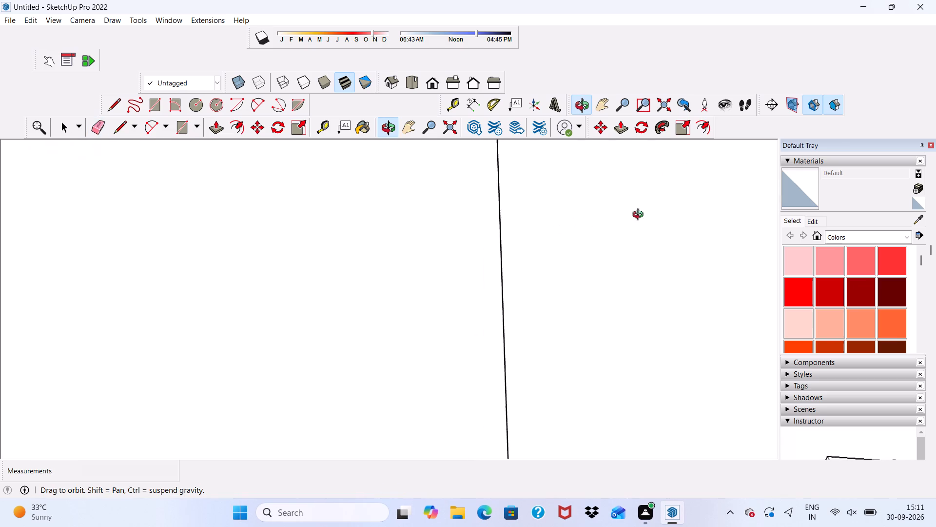
{"action": "middle_click_drag", "start_coordinate": [640, 216], "coordinate": [279, 276]}
{"action": "scroll", "coordinate": [332, 253], "scroll_direction": "down", "scroll_amount": 5}
{"action": "middle_click_drag", "start_coordinate": [414, 261], "coordinate": [573, 229]}
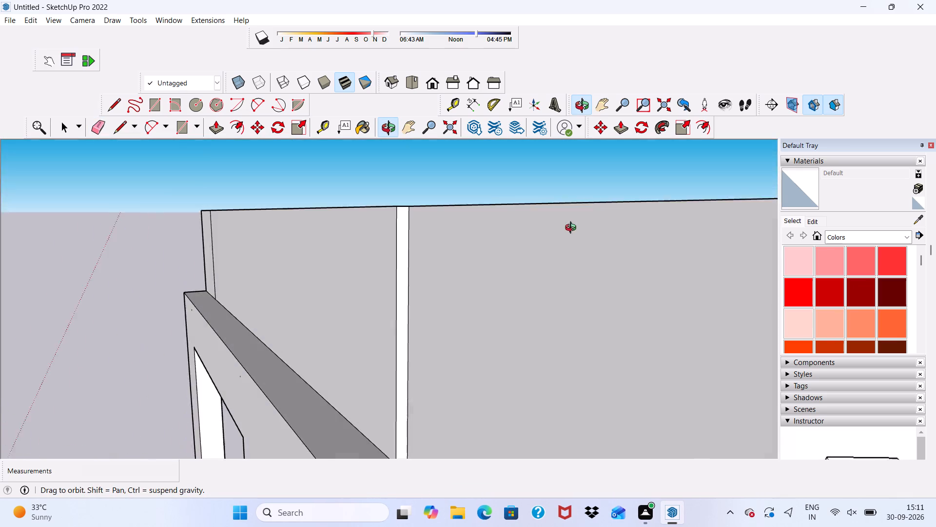
{"action": "middle_click_drag", "start_coordinate": [573, 229], "coordinate": [551, 261]}
{"action": "scroll", "coordinate": [331, 235], "scroll_direction": "down", "scroll_amount": 4}
{"action": "middle_click_drag", "start_coordinate": [335, 235], "coordinate": [644, 246]}
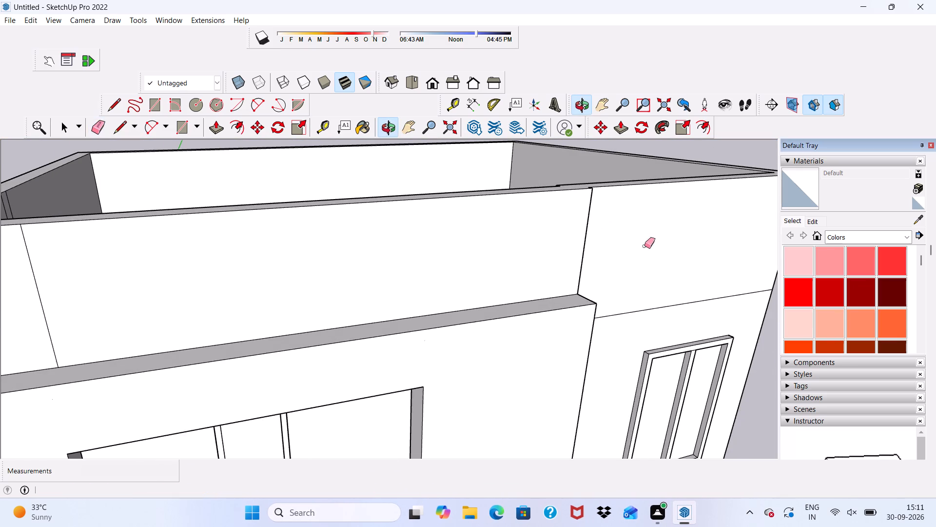
{"action": "left_click", "coordinate": [39, 296]}
Erase the two vertical edges and the two horizontal seam lines on the parapet side next to the projecting wall.
{"action": "scroll", "coordinate": [40, 296], "scroll_direction": "down", "scroll_amount": 8}
{"action": "scroll", "coordinate": [295, 271], "scroll_direction": "up", "scroll_amount": 1}
{"action": "scroll", "coordinate": [331, 274], "scroll_direction": "down", "scroll_amount": 2}
{"action": "scroll", "coordinate": [104, 296], "scroll_direction": "down", "scroll_amount": 1}
{"action": "middle_click_drag", "start_coordinate": [102, 296], "coordinate": [483, 203]}
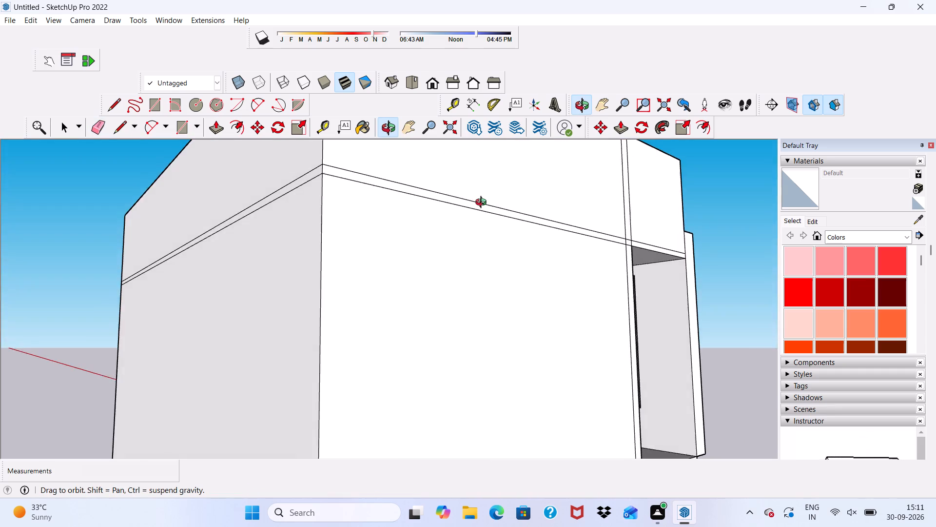
{"action": "middle_click_drag", "start_coordinate": [483, 203], "coordinate": [385, 238]}
{"action": "left_click_drag", "start_coordinate": [445, 243], "coordinate": [363, 303]}
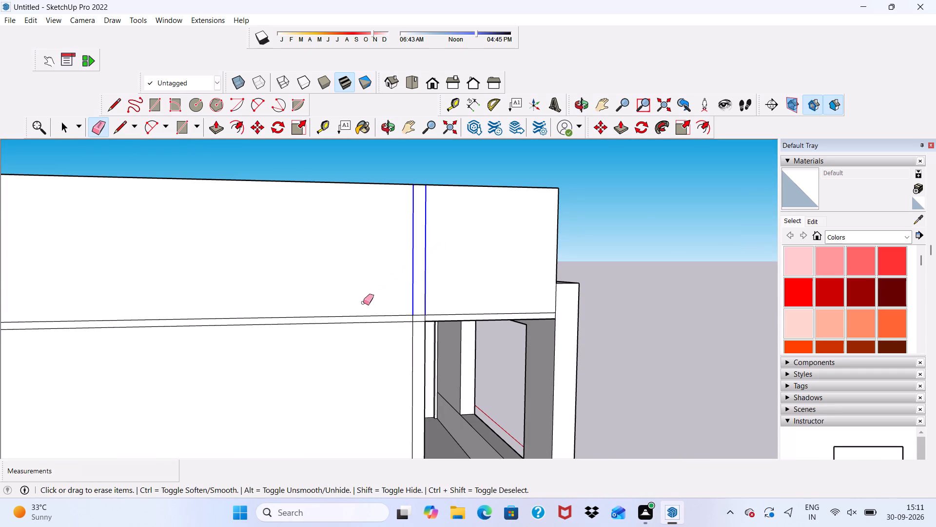
{"action": "left_click_drag", "start_coordinate": [363, 303], "coordinate": [337, 325]}
Erase the double horizontal seam lines below the parapet on the rear wall and the opposite side wall.
{"action": "scroll", "coordinate": [281, 288], "scroll_direction": "down", "scroll_amount": 6}
{"action": "middle_click_drag", "start_coordinate": [308, 274], "coordinate": [516, 265]}
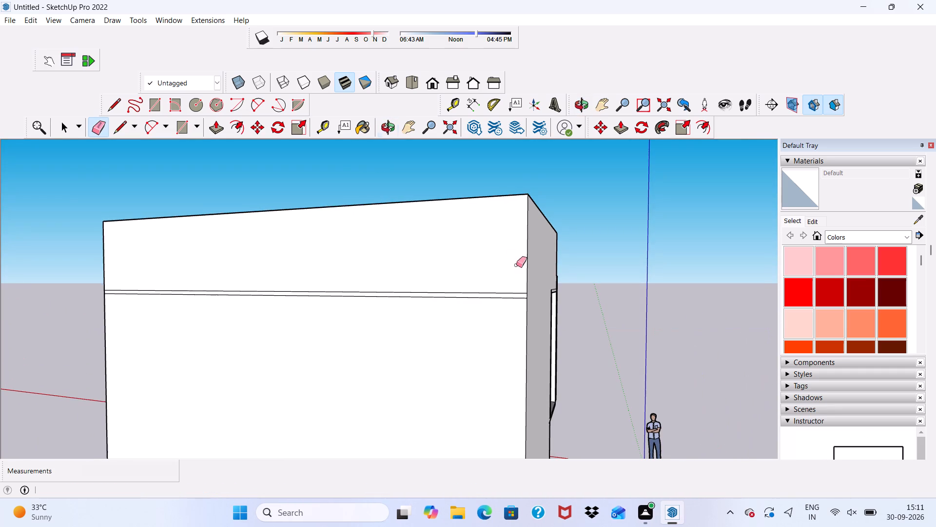
{"action": "left_click_drag", "start_coordinate": [470, 280], "coordinate": [467, 299]}
{"action": "scroll", "coordinate": [233, 248], "scroll_direction": "down", "scroll_amount": 2}
{"action": "scroll", "coordinate": [233, 248], "scroll_direction": "up", "scroll_amount": 1}
{"action": "scroll", "coordinate": [233, 249], "scroll_direction": "down", "scroll_amount": 1}
{"action": "middle_click_drag", "start_coordinate": [237, 250], "coordinate": [546, 234]}
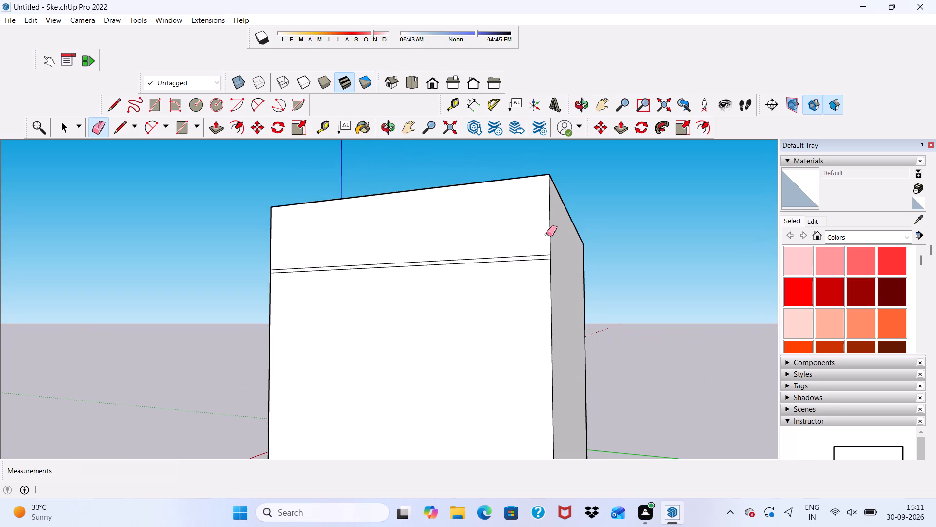
{"action": "left_click_drag", "start_coordinate": [506, 251], "coordinate": [508, 264]}
Erase the horizontal seam line below the parapet on the front window wall.
{"action": "scroll", "coordinate": [360, 220], "scroll_direction": "down", "scroll_amount": 5}
{"action": "middle_click_drag", "start_coordinate": [360, 222], "coordinate": [557, 271]}
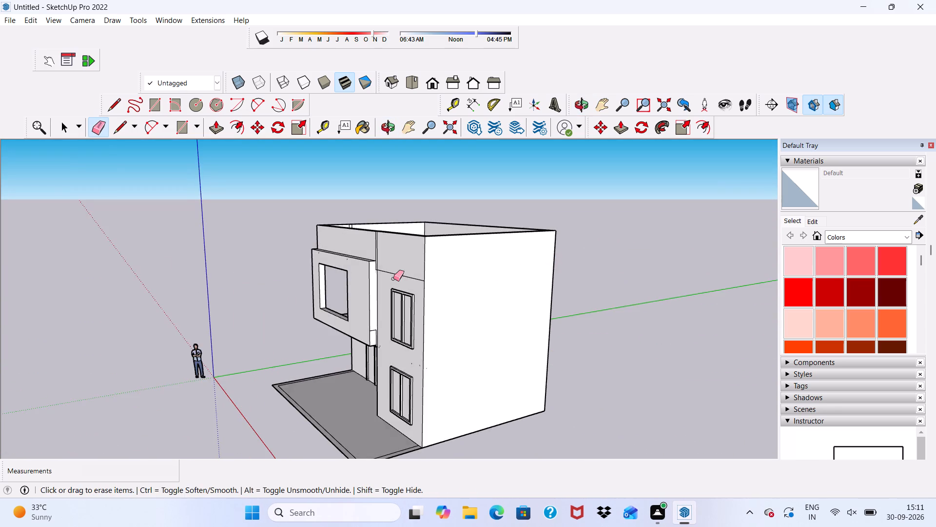
{"action": "scroll", "coordinate": [393, 279], "scroll_direction": "up", "scroll_amount": 12}
{"action": "left_click", "coordinate": [387, 272]}
Erase the vertical edge and short horizontal edge of the narrow strip where the projecting wall's side meets the window wall.
{"action": "middle_click_drag", "start_coordinate": [354, 260], "coordinate": [490, 242]}
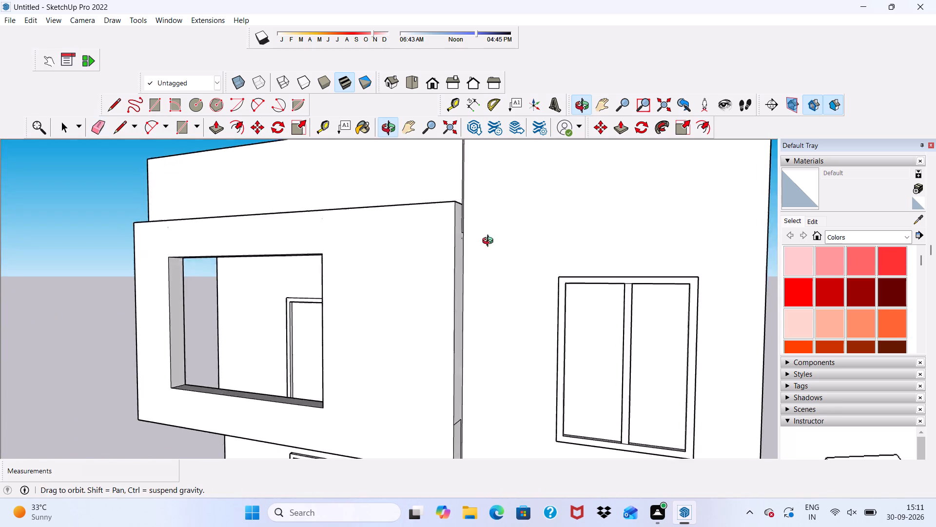
{"action": "middle_click_drag", "start_coordinate": [490, 242], "coordinate": [577, 266]}
{"action": "key", "text": "space"}
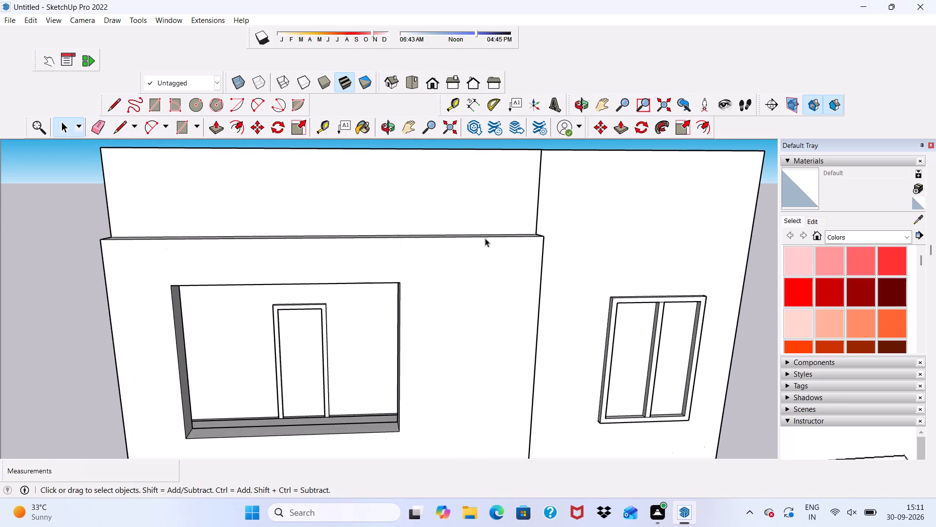
{"action": "scroll", "coordinate": [520, 197], "scroll_direction": "up", "scroll_amount": 5}
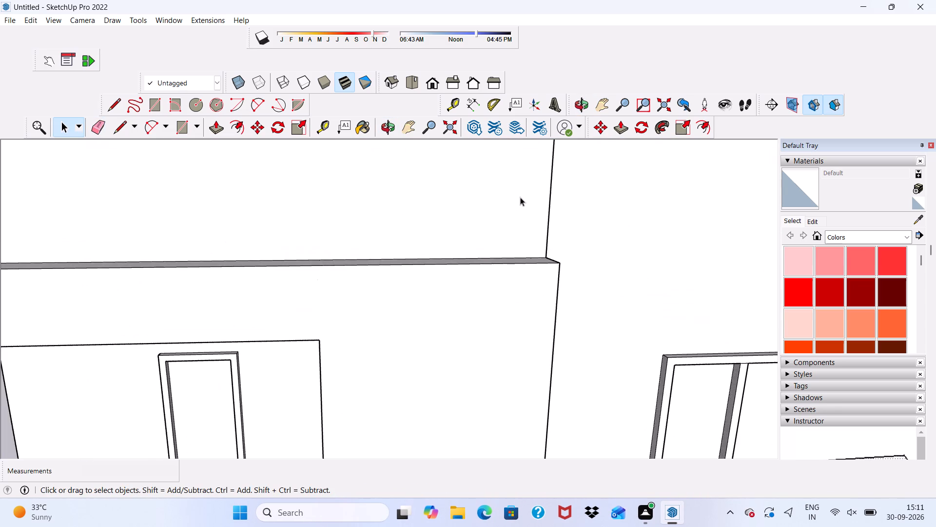
{"action": "scroll", "coordinate": [520, 197], "scroll_direction": "up", "scroll_amount": 4}
{"action": "scroll", "coordinate": [520, 197], "scroll_direction": "down", "scroll_amount": 6}
{"action": "middle_click_drag", "start_coordinate": [547, 214], "coordinate": [487, 221]}
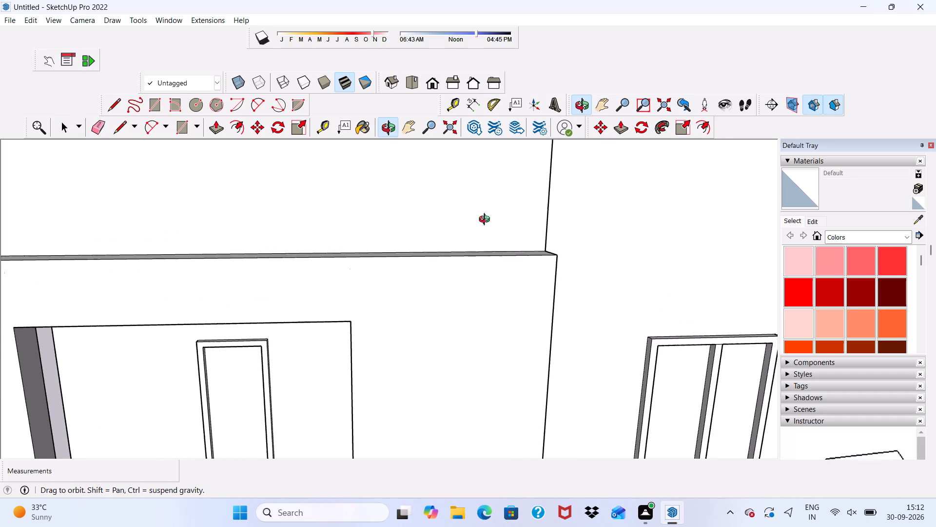
{"action": "middle_click_drag", "start_coordinate": [487, 221], "coordinate": [294, 181]}
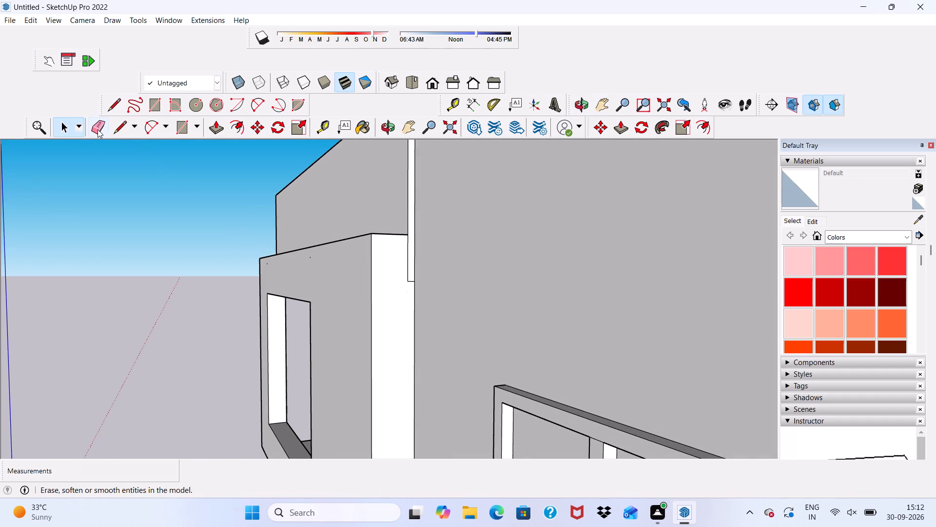
{"action": "left_click", "coordinate": [97, 128]}
{"action": "scroll", "coordinate": [489, 297], "scroll_direction": "up", "scroll_amount": 5}
{"action": "scroll", "coordinate": [360, 247], "scroll_direction": "up", "scroll_amount": 5}
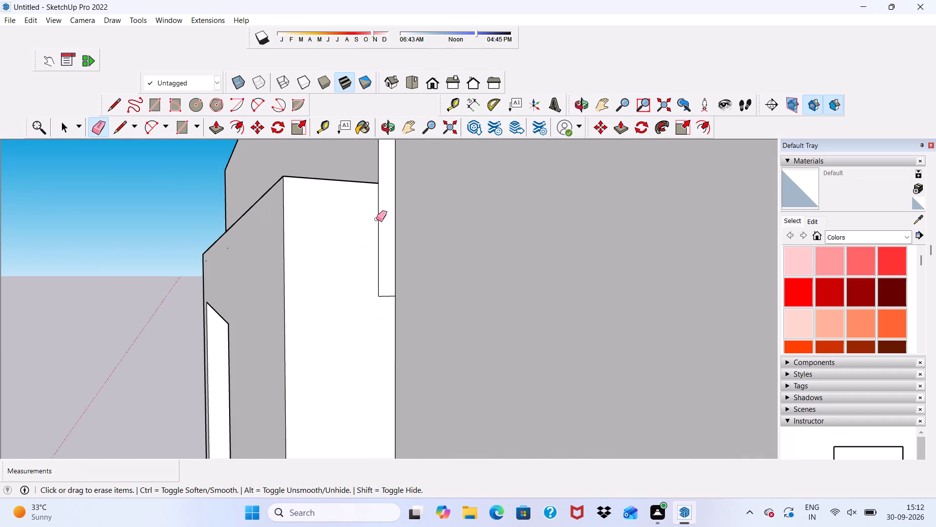
{"action": "left_click", "coordinate": [377, 218]}
{"action": "left_click", "coordinate": [379, 226]}
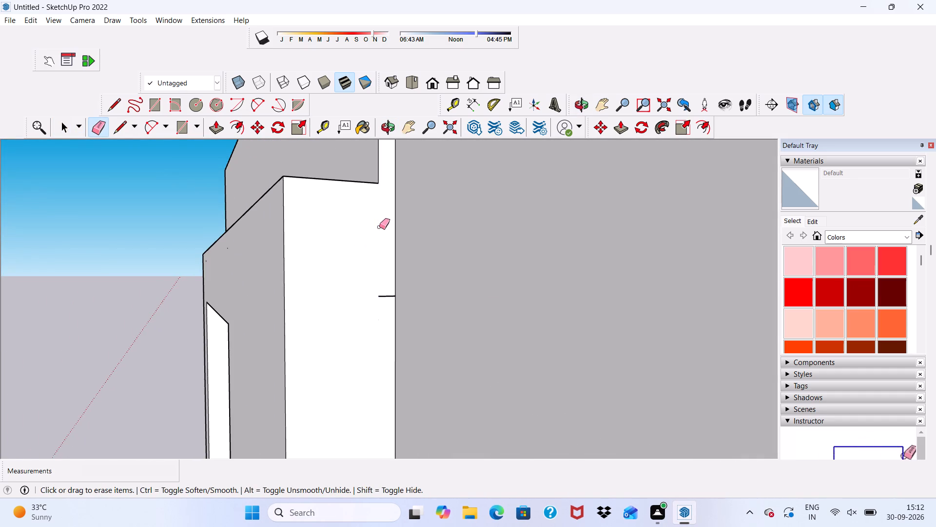
{"action": "left_click", "coordinate": [385, 296]}
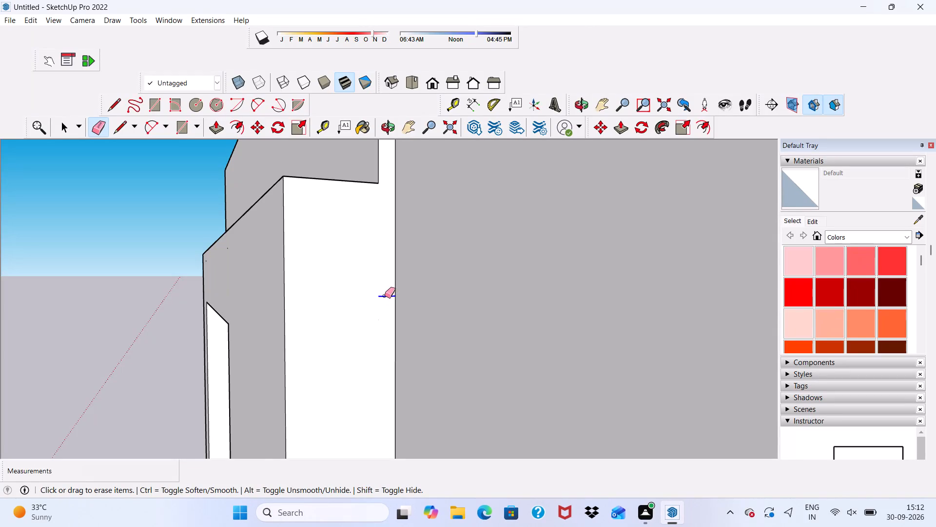
{"action": "scroll", "coordinate": [382, 286], "scroll_direction": "down", "scroll_amount": 5}
{"action": "key", "text": "space"}
Examine the house front and its parapet from straight ahead, at an angle and from above.
{"action": "middle_click_drag", "start_coordinate": [391, 242], "coordinate": [647, 314]}
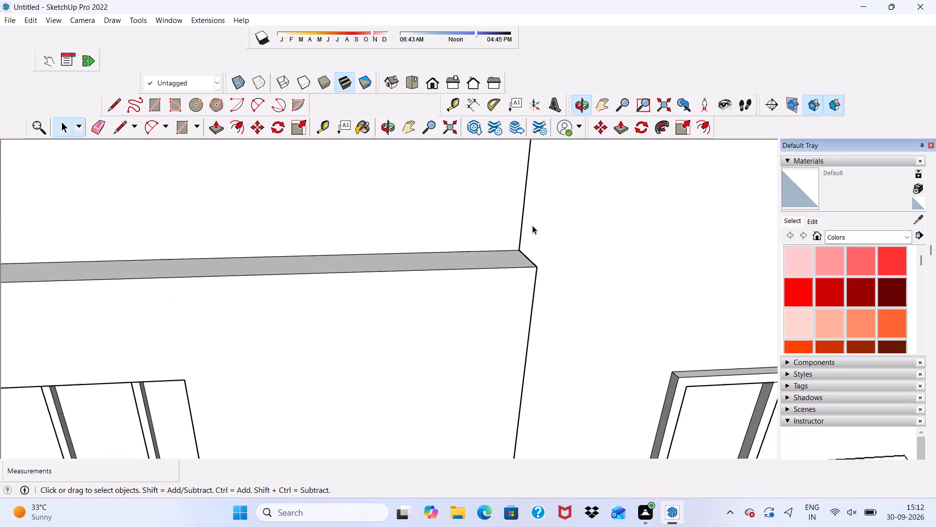
{"action": "scroll", "coordinate": [433, 218], "scroll_direction": "down", "scroll_amount": 16}
{"action": "middle_click_drag", "start_coordinate": [530, 241], "coordinate": [512, 173]}
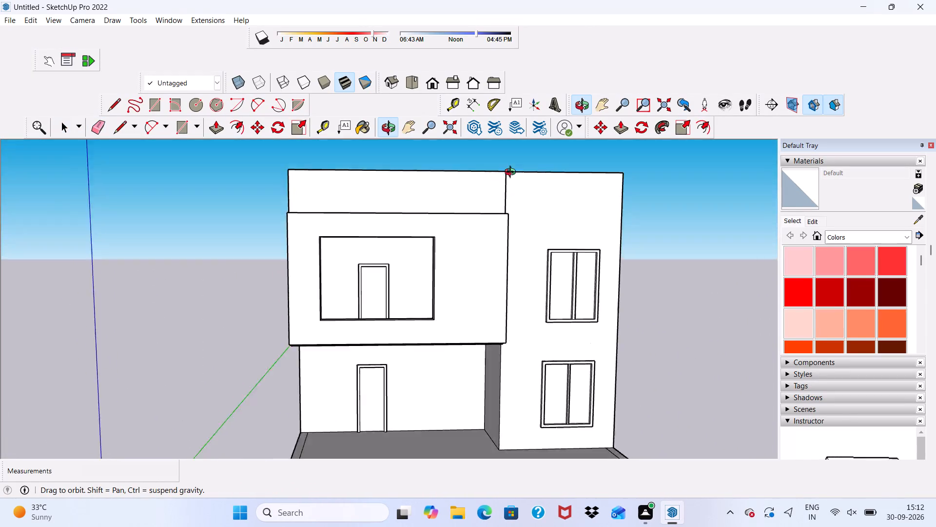
{"action": "middle_click_drag", "start_coordinate": [512, 173], "coordinate": [433, 189]}
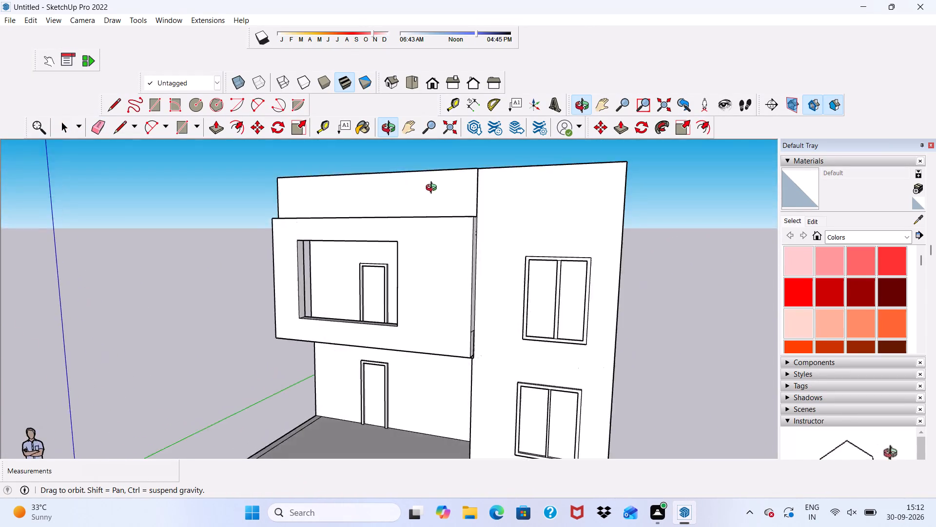
{"action": "middle_click_drag", "start_coordinate": [433, 189], "coordinate": [545, 237]}
{"action": "scroll", "coordinate": [173, 83], "scroll_direction": "up", "scroll_amount": 6}
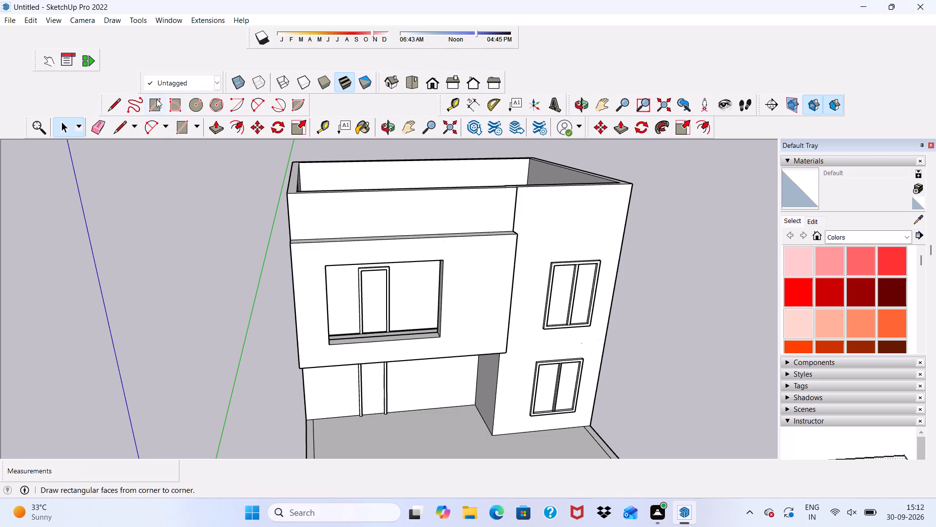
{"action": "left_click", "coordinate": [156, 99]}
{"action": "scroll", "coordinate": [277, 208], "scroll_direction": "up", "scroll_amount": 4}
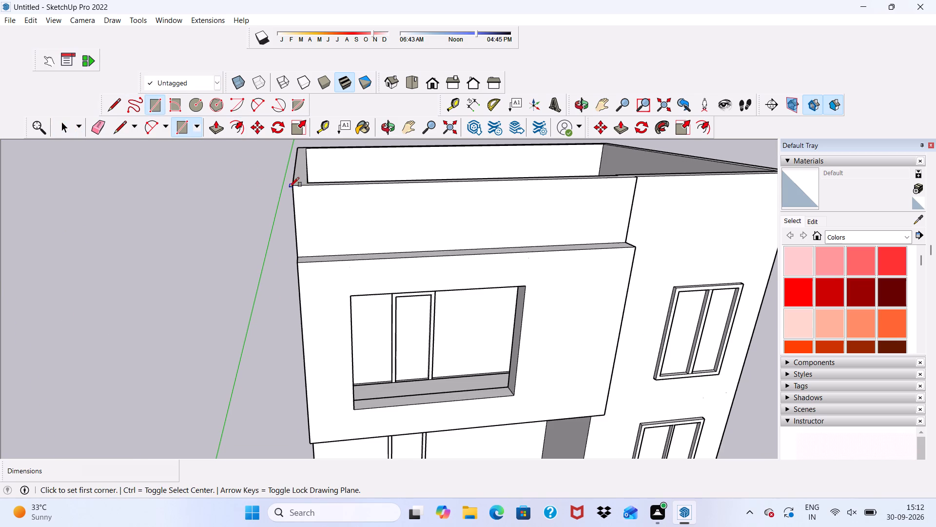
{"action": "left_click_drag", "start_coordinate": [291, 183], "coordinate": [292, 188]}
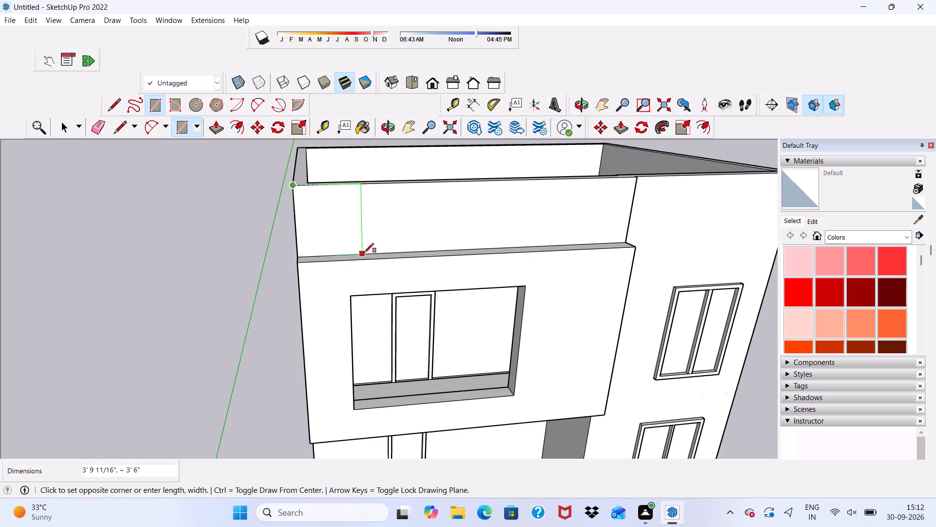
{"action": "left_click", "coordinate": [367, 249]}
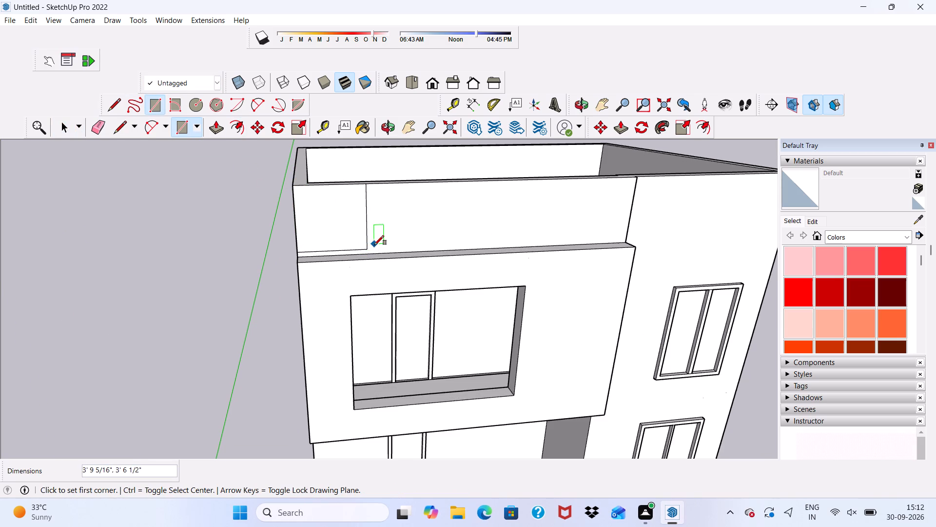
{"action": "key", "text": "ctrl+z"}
Draw a rectangle about 4' wide and 3'10" high from the front parapet's outer top corner down to the ledge.
{"action": "scroll", "coordinate": [298, 200], "scroll_direction": "up", "scroll_amount": 11}
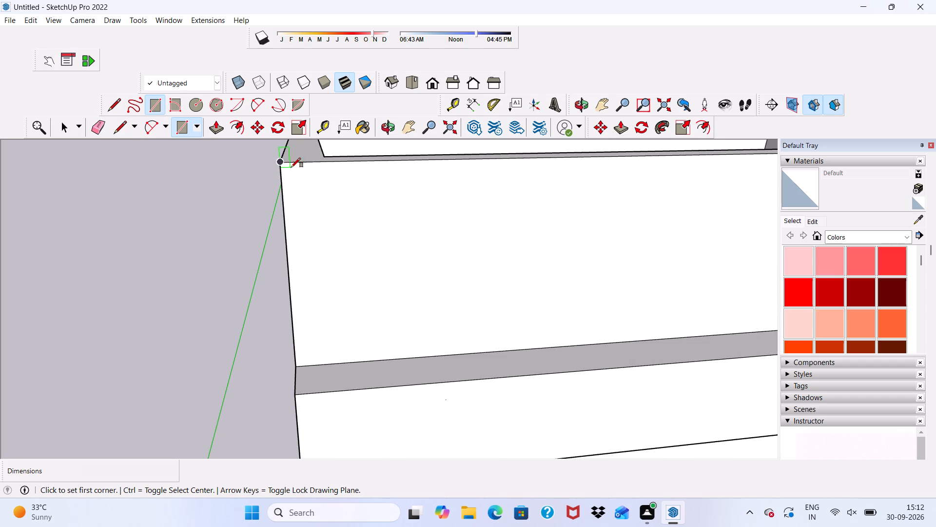
{"action": "left_click", "coordinate": [280, 163]}
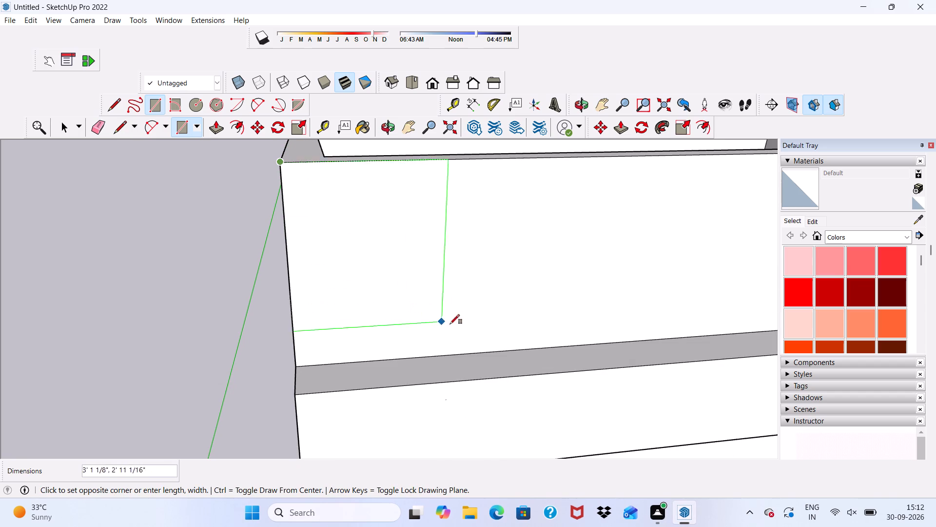
{"action": "left_click", "coordinate": [497, 348]}
Draw a rectangle about 4'8" wide on the front parapet face, from its top corner at the window wall down towards the ledge.
{"action": "scroll", "coordinate": [315, 258], "scroll_direction": "down", "scroll_amount": 17}
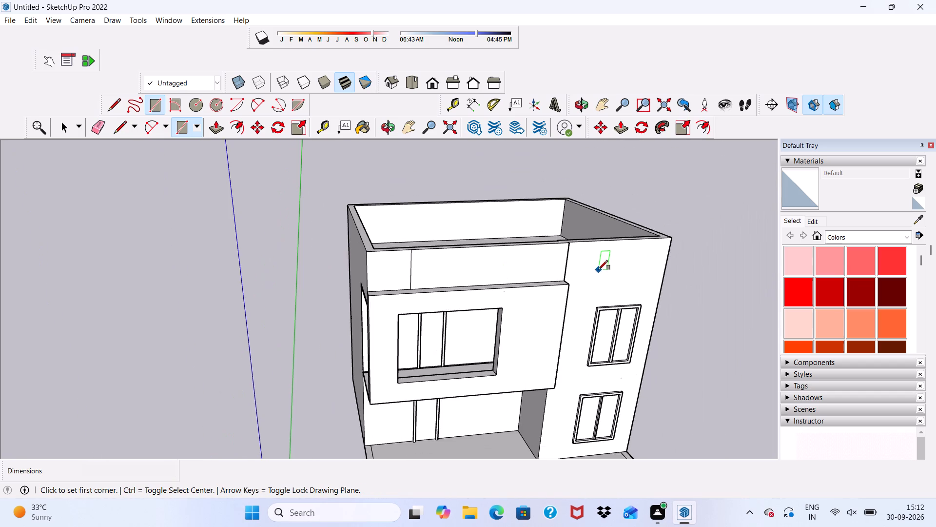
{"action": "middle_click_drag", "start_coordinate": [599, 268], "coordinate": [496, 273]}
{"action": "scroll", "coordinate": [496, 274], "scroll_direction": "up", "scroll_amount": 9}
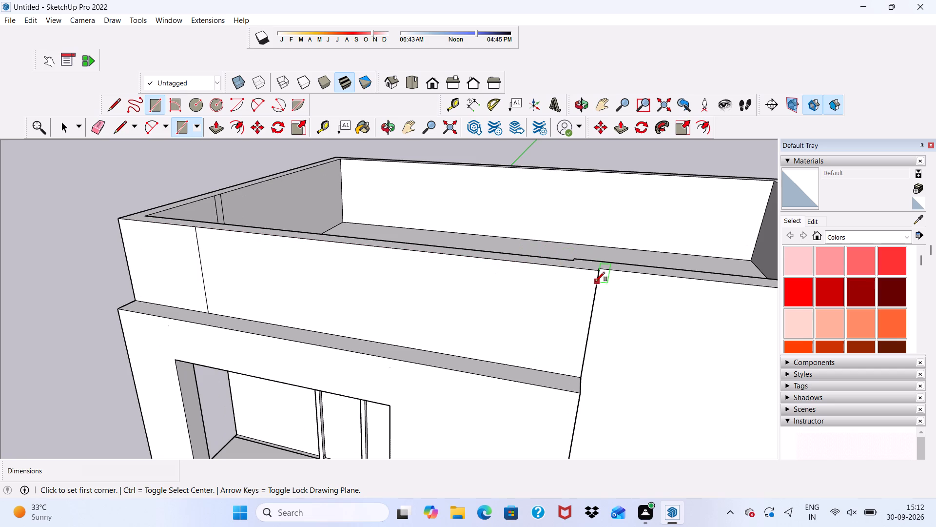
{"action": "left_click", "coordinate": [595, 270]}
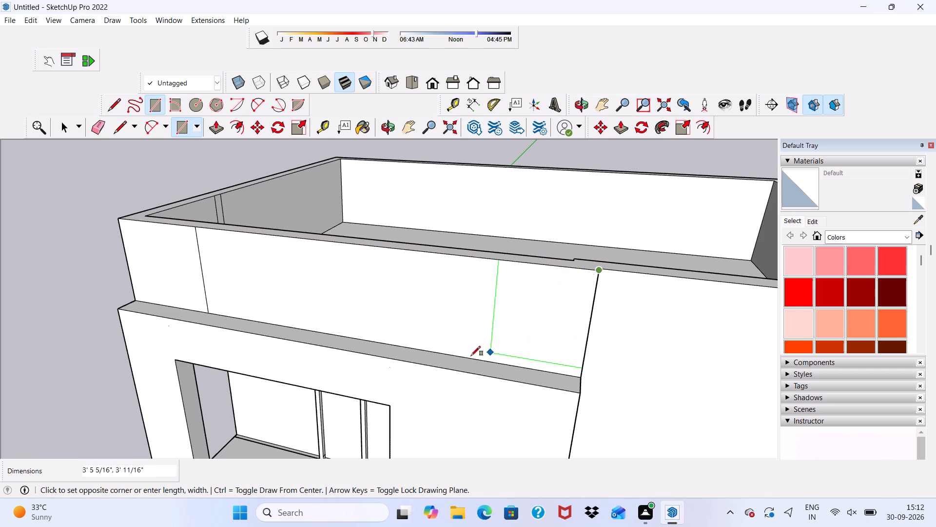
{"action": "scroll", "coordinate": [450, 345], "scroll_direction": "up", "scroll_amount": 5}
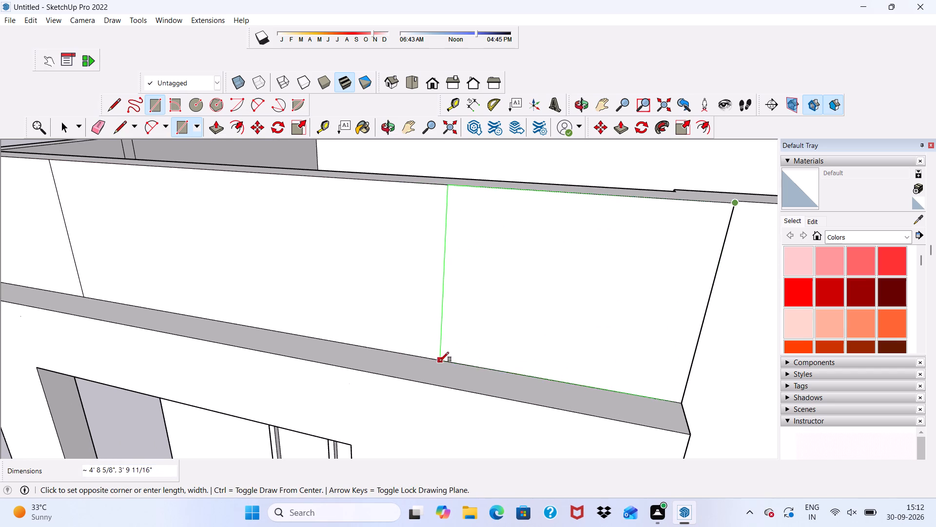
{"action": "left_click", "coordinate": [439, 355]}
{"action": "scroll", "coordinate": [398, 299], "scroll_direction": "down", "scroll_amount": 6}
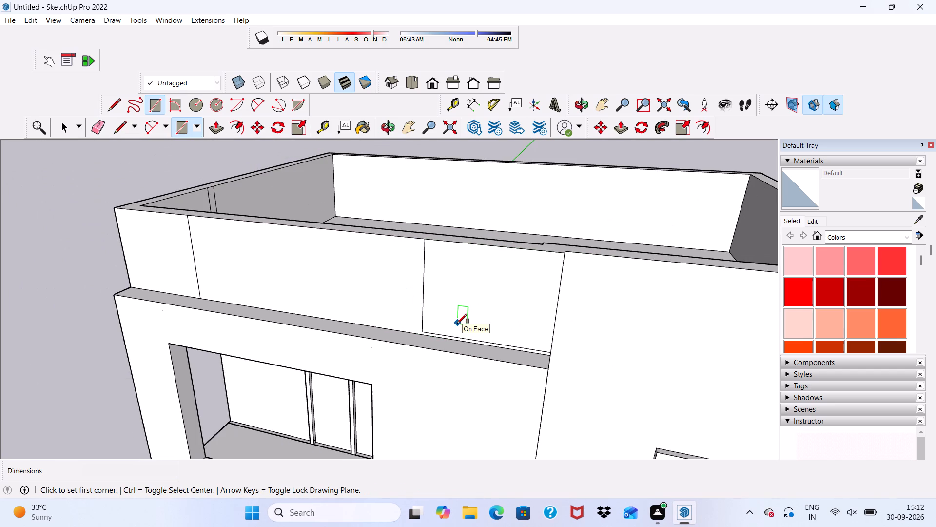
Undo the last rectangle and redraw it about 5' wide on the front parapet face, from the top corner at the window wall down to the ledge.
{"action": "key", "text": "ctrl+z"}
{"action": "scroll", "coordinate": [518, 305], "scroll_direction": "up", "scroll_amount": 3}
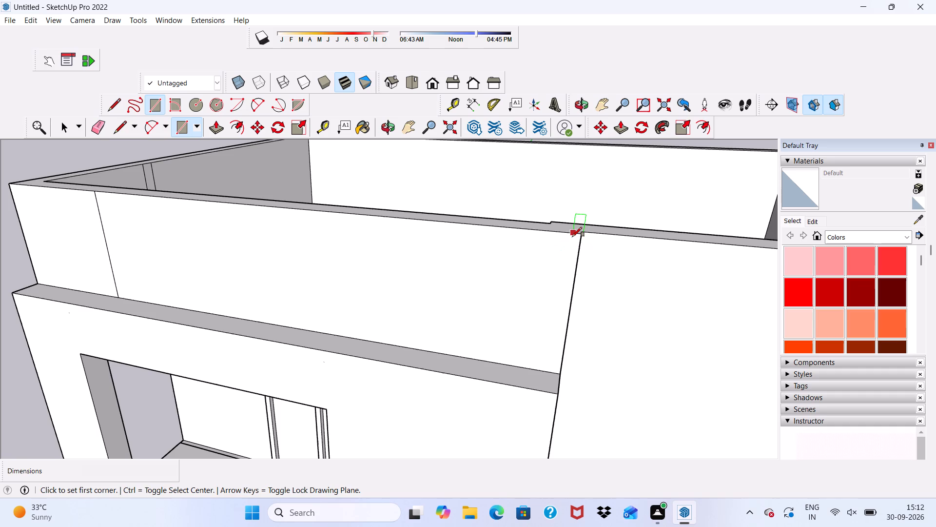
{"action": "left_click", "coordinate": [579, 235]}
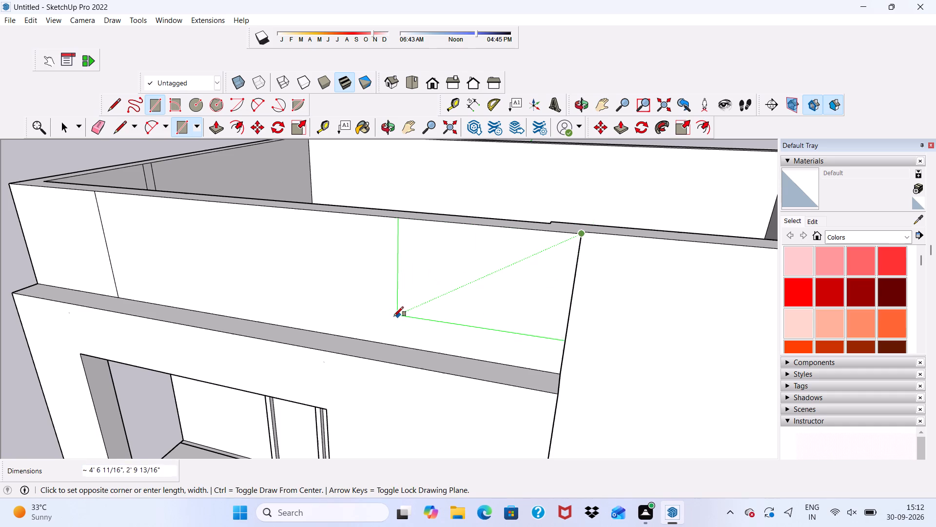
{"action": "left_click", "coordinate": [381, 342]}
{"action": "scroll", "coordinate": [443, 263], "scroll_direction": "down", "scroll_amount": 4}
{"action": "key", "text": "space"}
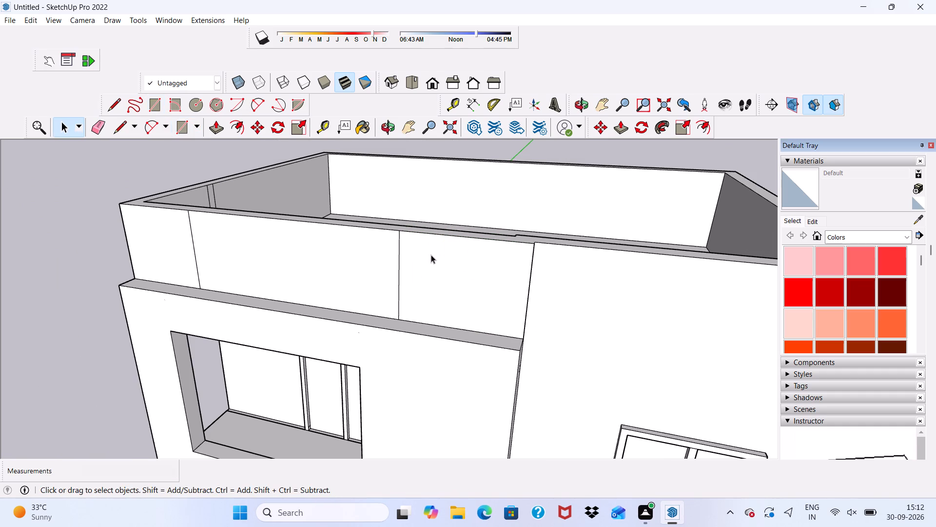
Push/Pull the front parapet section beside the window wall outward by 3".
{"action": "middle_click_drag", "start_coordinate": [458, 216], "coordinate": [509, 164]}
{"action": "left_click", "coordinate": [501, 238]}
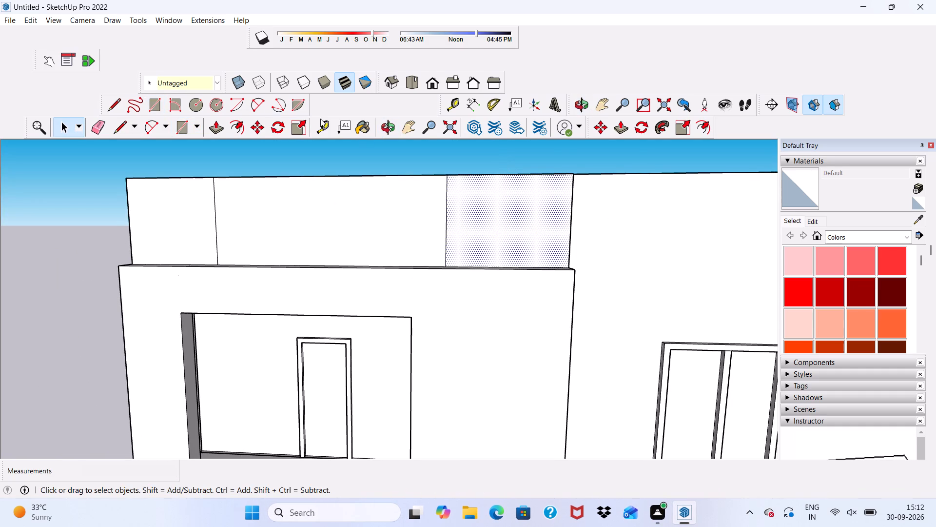
{"action": "left_click", "coordinate": [214, 121]}
{"action": "left_click", "coordinate": [475, 210]}
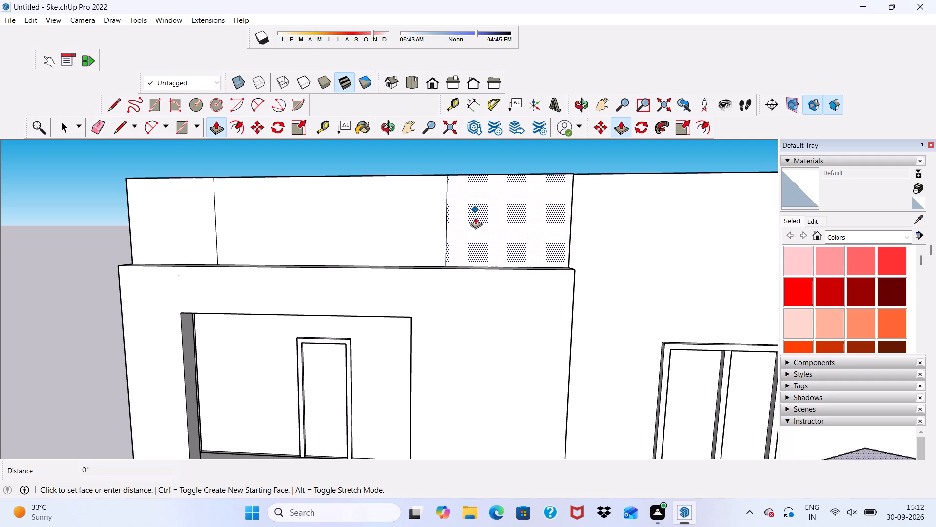
{"action": "scroll", "coordinate": [469, 203], "scroll_direction": "down", "scroll_amount": 3}
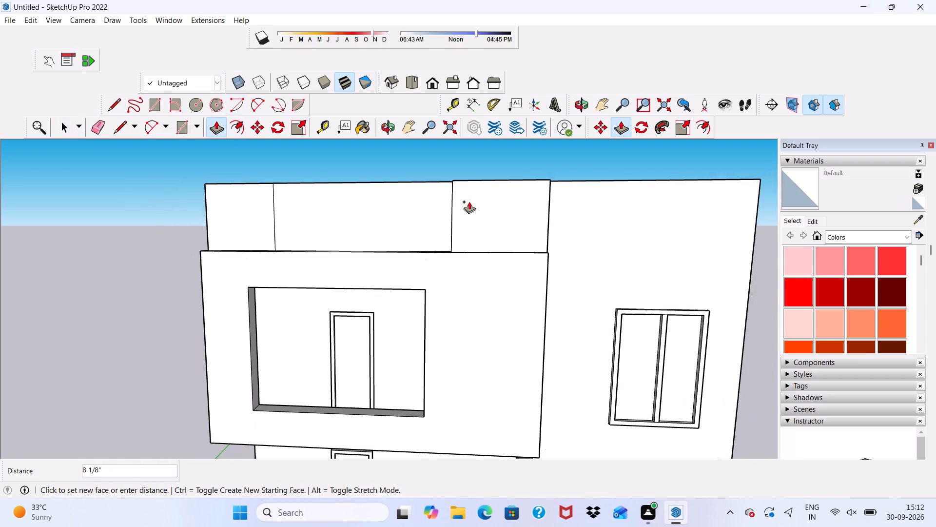
{"action": "middle_click_drag", "start_coordinate": [469, 201], "coordinate": [304, 312]}
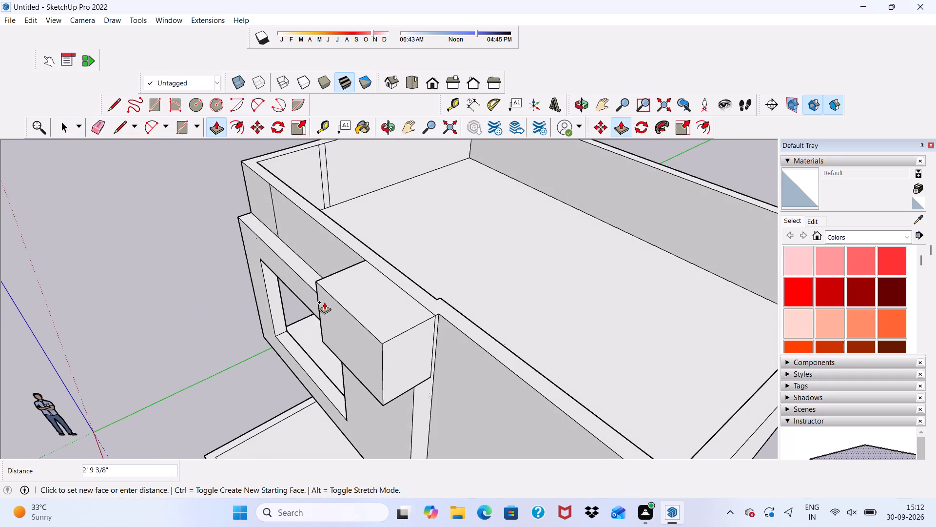
{"action": "type", "text": "3\""}
{"action": "key", "text": "Return"}
Push/Pull the parapet's outer corner section outward, flush with the projecting section beside the window wall.
{"action": "scroll", "coordinate": [324, 302], "scroll_direction": "up", "scroll_amount": 6}
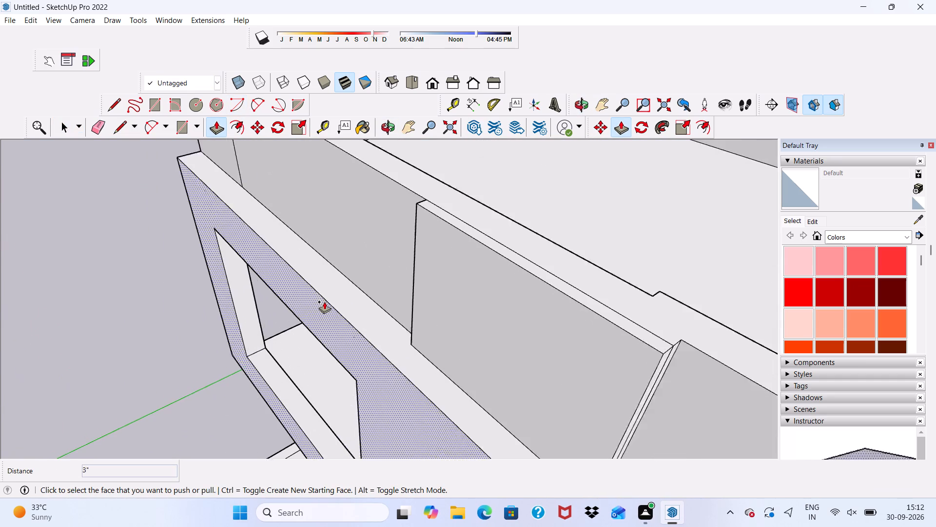
{"action": "scroll", "coordinate": [324, 302], "scroll_direction": "up", "scroll_amount": 2}
{"action": "scroll", "coordinate": [219, 170], "scroll_direction": "down", "scroll_amount": 7}
{"action": "middle_click_drag", "start_coordinate": [302, 223], "coordinate": [544, 281]}
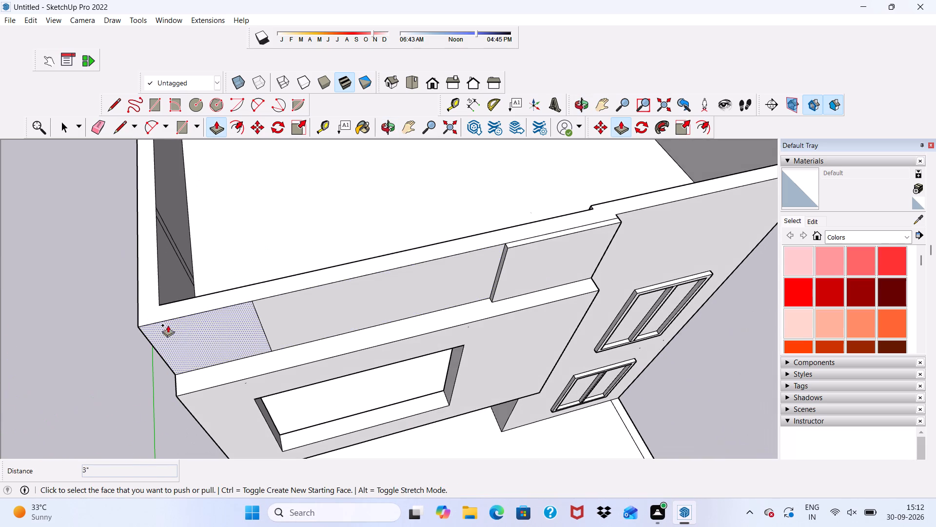
{"action": "left_click", "coordinate": [209, 318]}
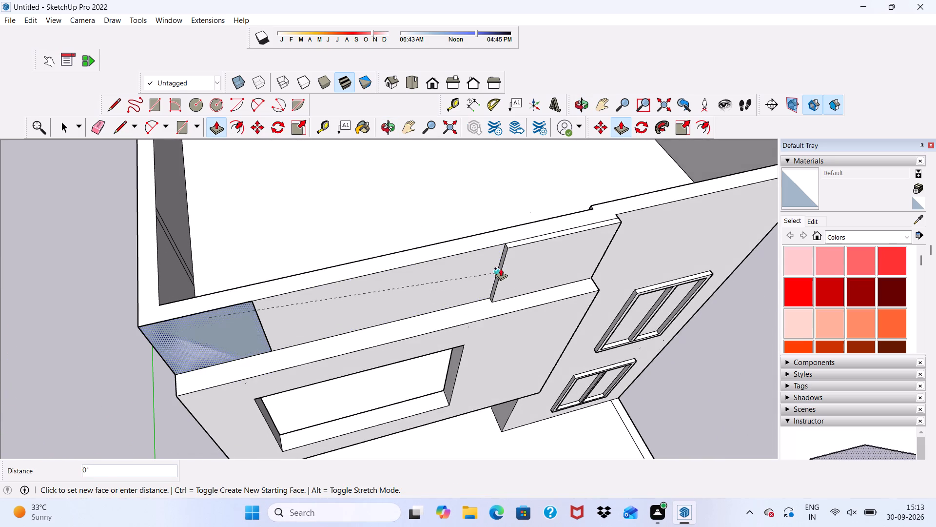
{"action": "left_click", "coordinate": [504, 280]}
Examine the two projecting parapet sections from the front, close up and from a distance.
{"action": "scroll", "coordinate": [504, 280], "scroll_direction": "down", "scroll_amount": 3}
{"action": "scroll", "coordinate": [504, 280], "scroll_direction": "up", "scroll_amount": 1}
{"action": "scroll", "coordinate": [504, 281], "scroll_direction": "down", "scroll_amount": 1}
{"action": "middle_click_drag", "start_coordinate": [502, 280], "coordinate": [454, 183]}
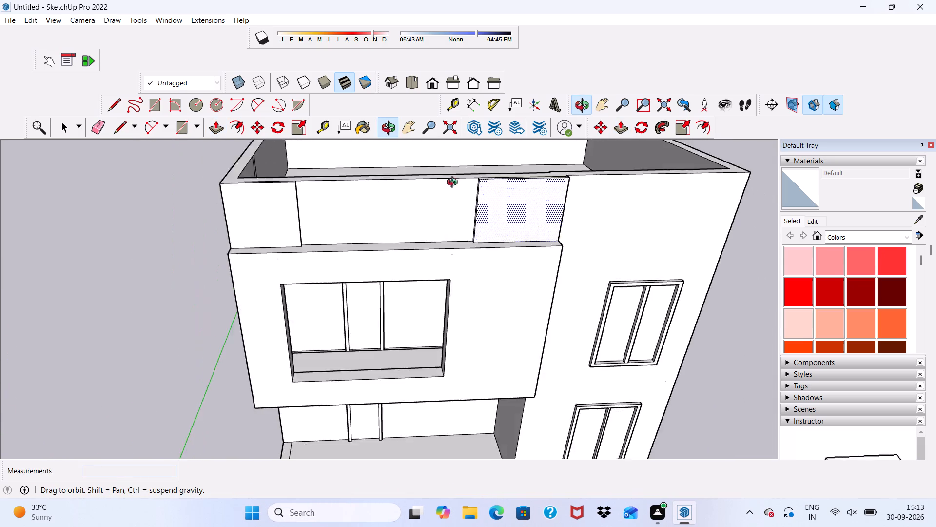
{"action": "middle_click_drag", "start_coordinate": [454, 183], "coordinate": [358, 170]}
{"action": "scroll", "coordinate": [353, 172], "scroll_direction": "up", "scroll_amount": 5}
{"action": "key", "text": "space"}
{"action": "scroll", "coordinate": [284, 152], "scroll_direction": "down", "scroll_amount": 11}
{"action": "scroll", "coordinate": [327, 158], "scroll_direction": "up", "scroll_amount": 2}
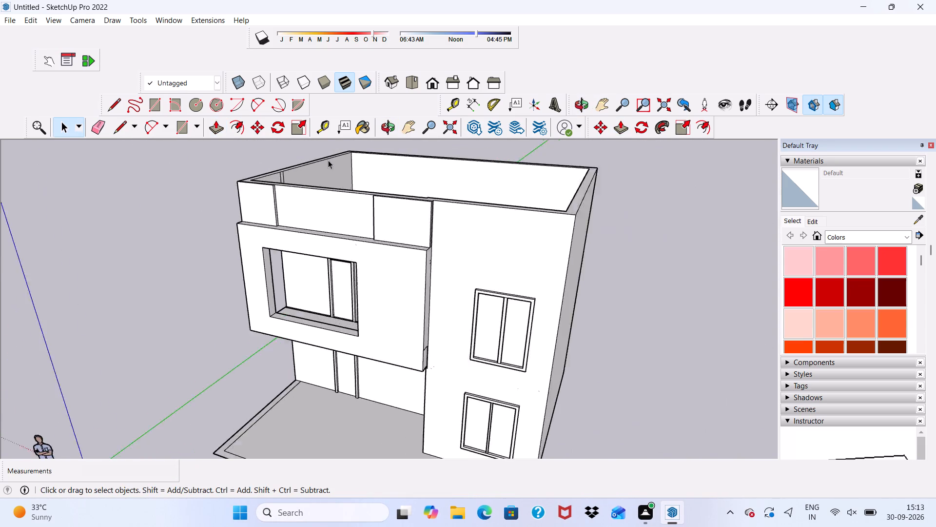
{"action": "scroll", "coordinate": [328, 160], "scroll_direction": "up", "scroll_amount": 2}
{"action": "scroll", "coordinate": [322, 182], "scroll_direction": "down", "scroll_amount": 3}
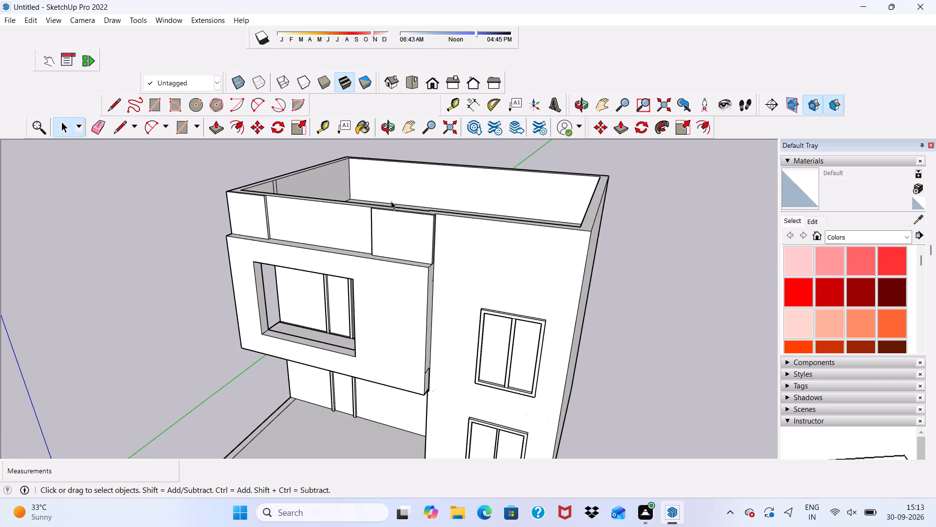
{"action": "scroll", "coordinate": [391, 201], "scroll_direction": "down", "scroll_amount": 7}
{"action": "scroll", "coordinate": [400, 191], "scroll_direction": "up", "scroll_amount": 1}
{"action": "scroll", "coordinate": [400, 192], "scroll_direction": "down", "scroll_amount": 4}
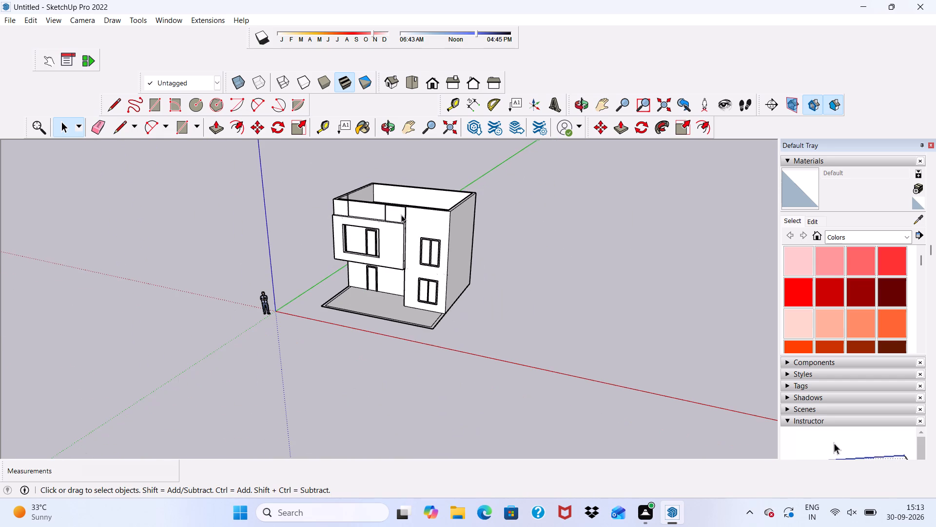
{"action": "scroll", "coordinate": [438, 201], "scroll_direction": "down", "scroll_amount": 3}
{"action": "scroll", "coordinate": [357, 291], "scroll_direction": "down", "scroll_amount": 1}
Erase the two thin vertical lines on the inner face of the front parapet, mid-wall and near the corner.
{"action": "middle_click_drag", "start_coordinate": [398, 215], "coordinate": [70, 369]}
{"action": "scroll", "coordinate": [409, 316], "scroll_direction": "up", "scroll_amount": 5}
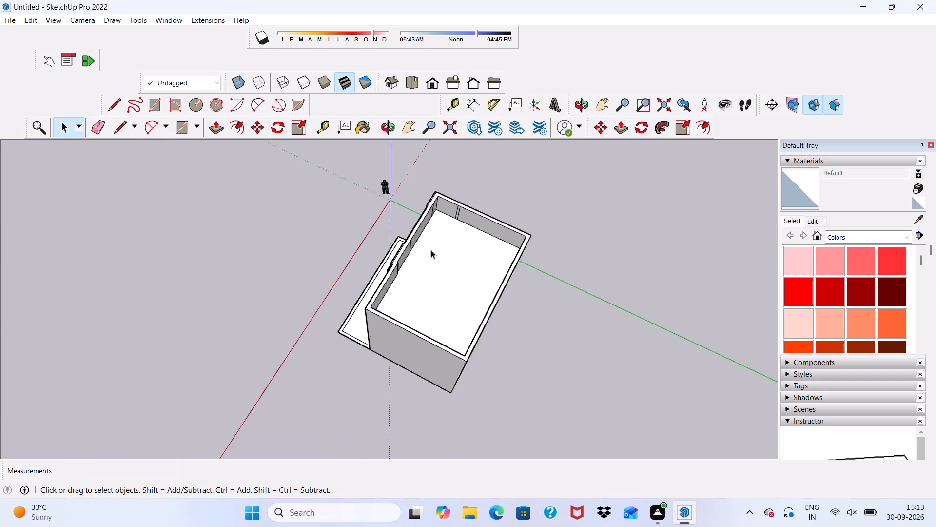
{"action": "scroll", "coordinate": [431, 250], "scroll_direction": "up", "scroll_amount": 8}
{"action": "middle_click_drag", "start_coordinate": [502, 199], "coordinate": [429, 122]}
{"action": "scroll", "coordinate": [217, 169], "scroll_direction": "up", "scroll_amount": 3}
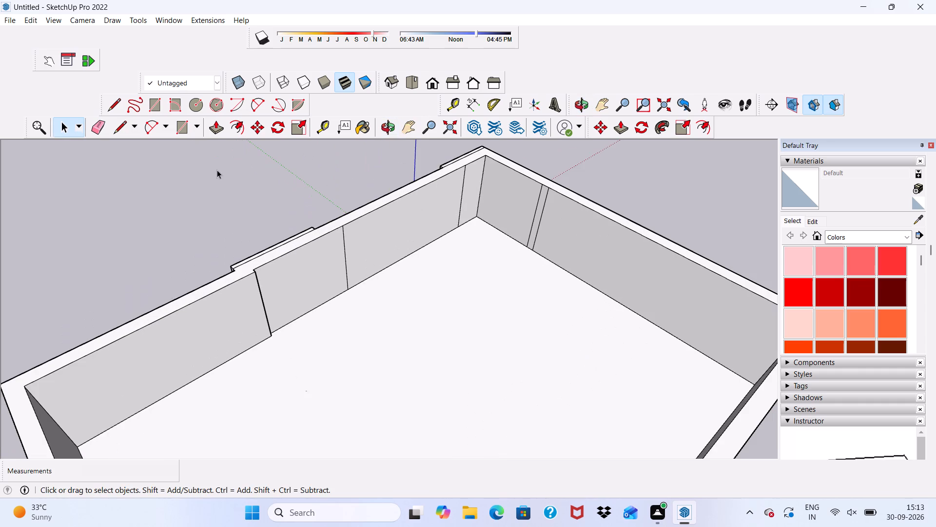
{"action": "left_click", "coordinate": [93, 123]}
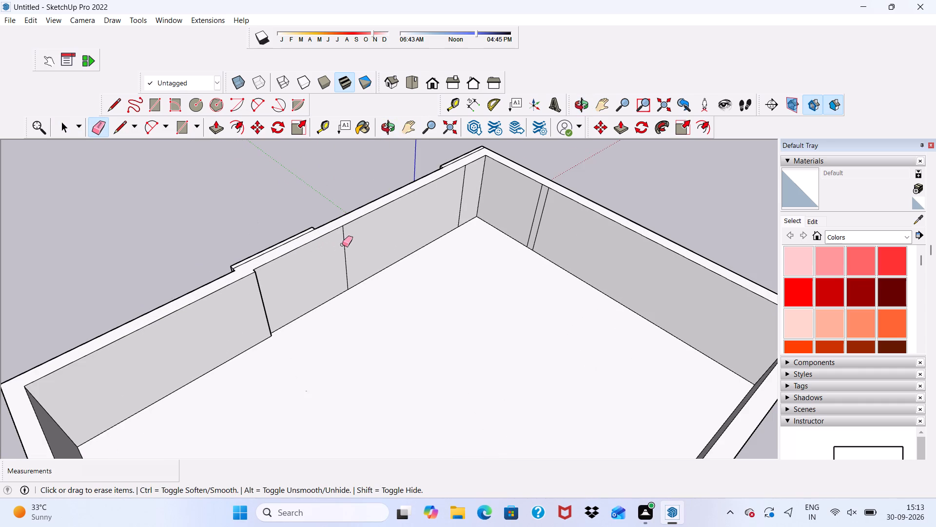
{"action": "left_click", "coordinate": [342, 243]}
{"action": "scroll", "coordinate": [377, 235], "scroll_direction": "up", "scroll_amount": 8}
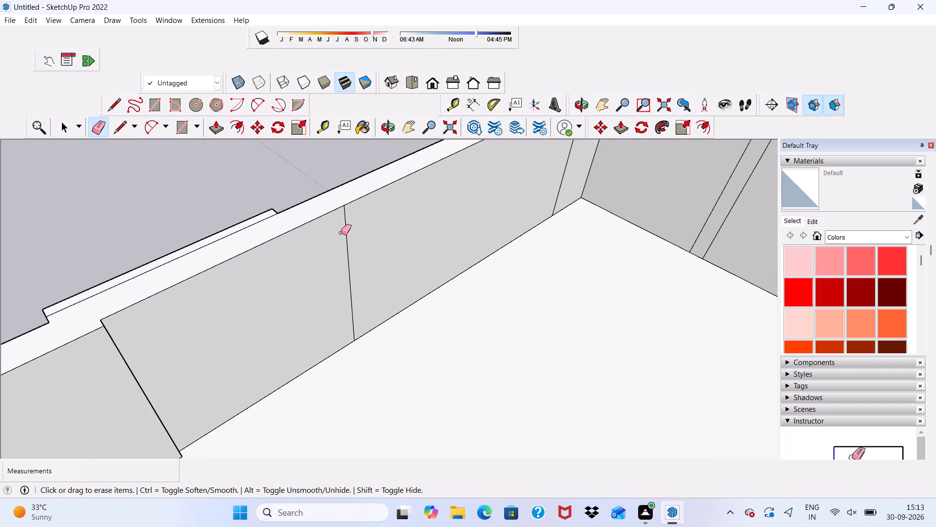
{"action": "left_click", "coordinate": [348, 227]}
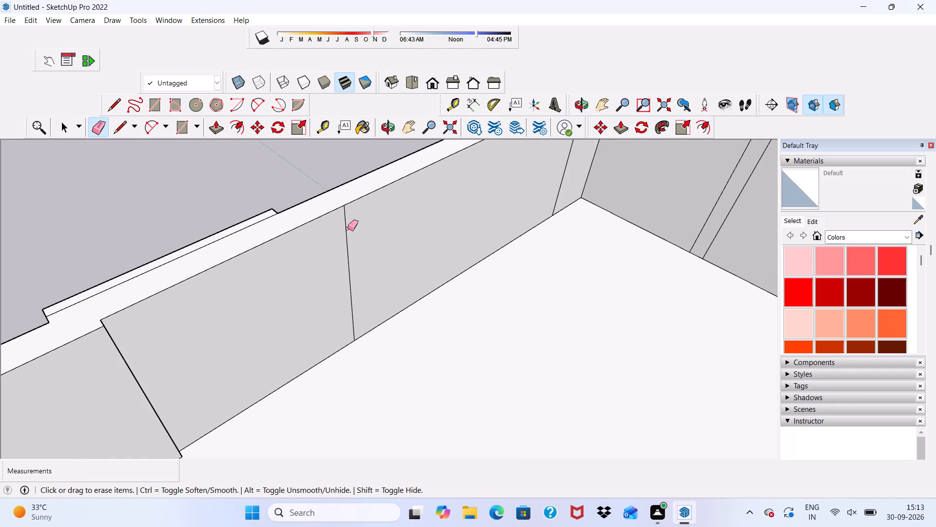
{"action": "left_click", "coordinate": [345, 232]}
{"action": "left_click_drag", "start_coordinate": [345, 233], "coordinate": [347, 228]}
{"action": "scroll", "coordinate": [352, 233], "scroll_direction": "down", "scroll_amount": 3}
{"action": "scroll", "coordinate": [379, 256], "scroll_direction": "up", "scroll_amount": 2}
{"action": "scroll", "coordinate": [397, 261], "scroll_direction": "down", "scroll_amount": 2}
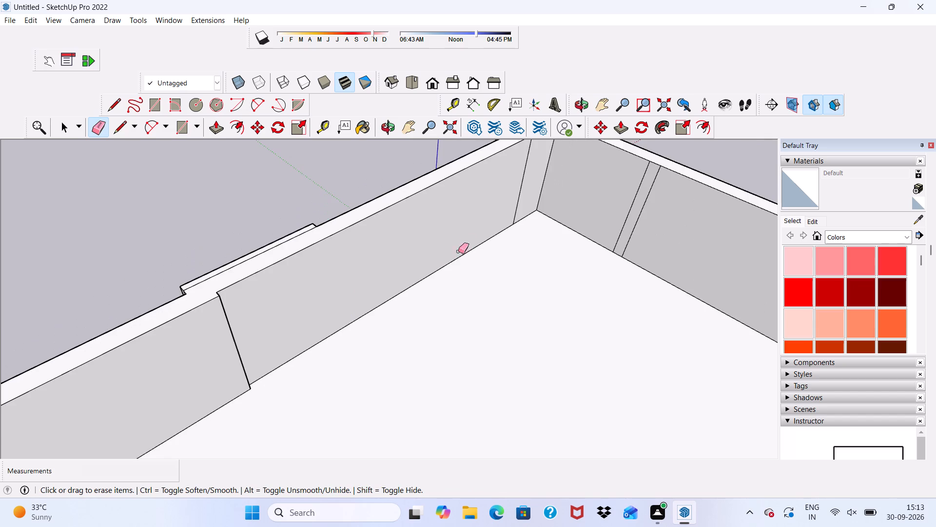
{"action": "scroll", "coordinate": [487, 209], "scroll_direction": "up", "scroll_amount": 2}
{"action": "scroll", "coordinate": [526, 182], "scroll_direction": "down", "scroll_amount": 4}
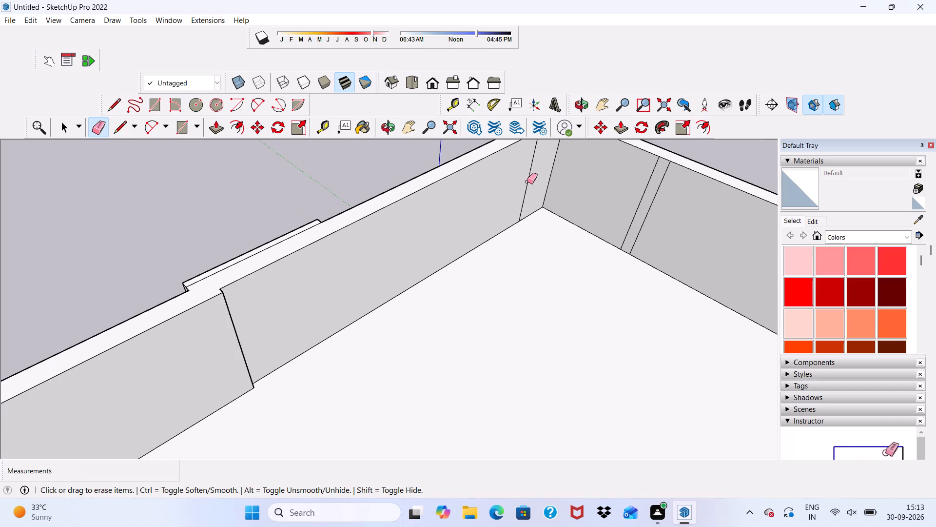
{"action": "left_click", "coordinate": [527, 180]}
{"action": "scroll", "coordinate": [517, 218], "scroll_direction": "down", "scroll_amount": 5}
Erase the pair of close vertical lines on the inner face of the adjoining side parapet.
{"action": "middle_click_drag", "start_coordinate": [519, 232], "coordinate": [598, 180]}
{"action": "scroll", "coordinate": [600, 168], "scroll_direction": "up", "scroll_amount": 3}
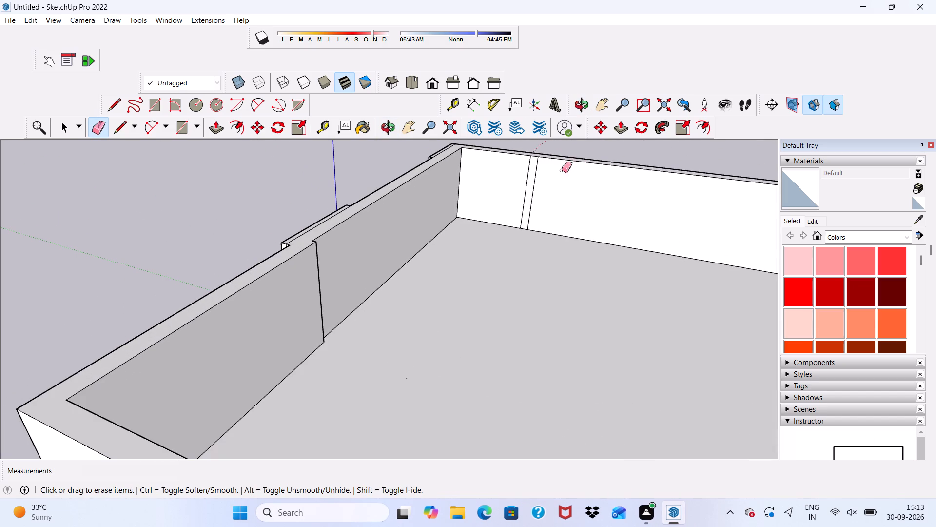
{"action": "left_click_drag", "start_coordinate": [525, 190], "coordinate": [528, 191]}
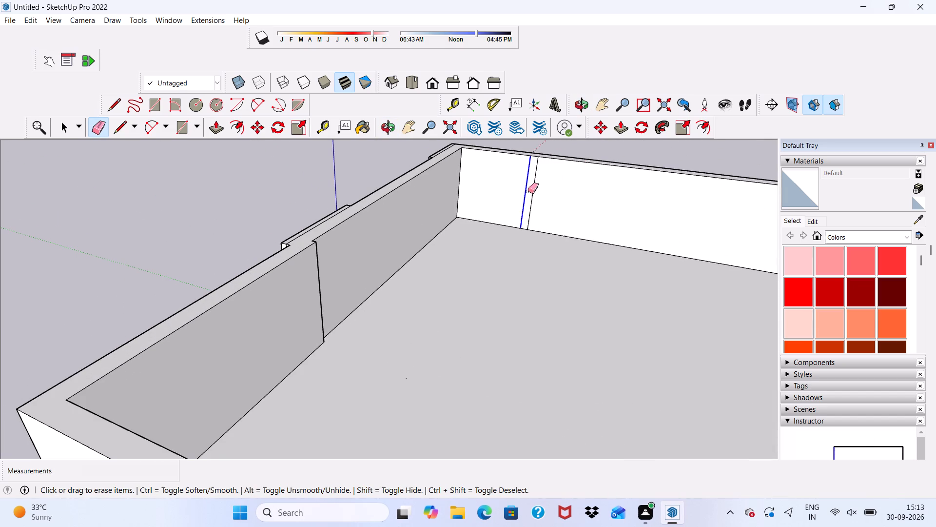
{"action": "left_click_drag", "start_coordinate": [528, 191], "coordinate": [533, 190]}
Examine the house from above and from the front, including the top of the window wall.
{"action": "scroll", "coordinate": [533, 190], "scroll_direction": "down", "scroll_amount": 2}
{"action": "scroll", "coordinate": [533, 190], "scroll_direction": "up", "scroll_amount": 1}
{"action": "scroll", "coordinate": [533, 190], "scroll_direction": "down", "scroll_amount": 8}
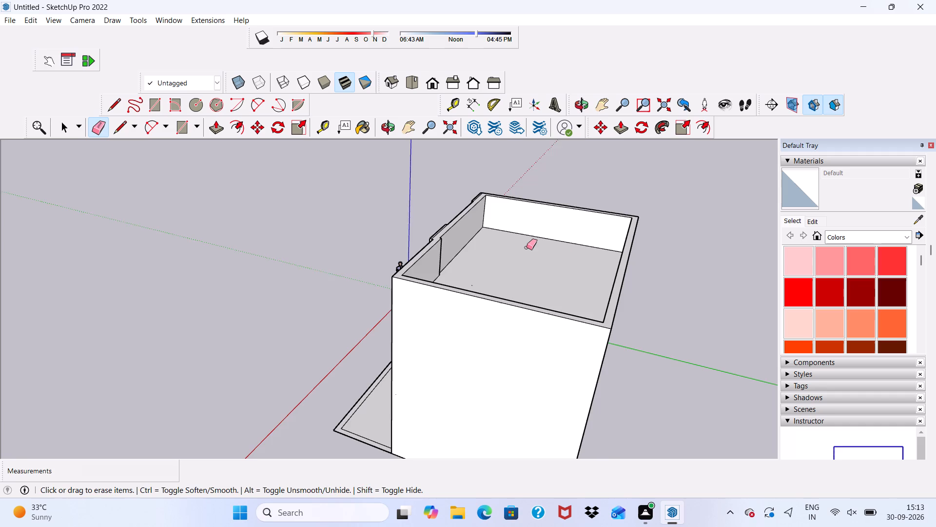
{"action": "scroll", "coordinate": [489, 247], "scroll_direction": "up", "scroll_amount": 1}
{"action": "scroll", "coordinate": [487, 248], "scroll_direction": "down", "scroll_amount": 1}
{"action": "scroll", "coordinate": [486, 249], "scroll_direction": "up", "scroll_amount": 1}
{"action": "scroll", "coordinate": [484, 250], "scroll_direction": "down", "scroll_amount": 1}
{"action": "middle_click_drag", "start_coordinate": [468, 262], "coordinate": [802, 188]}
{"action": "scroll", "coordinate": [362, 201], "scroll_direction": "up", "scroll_amount": 1}
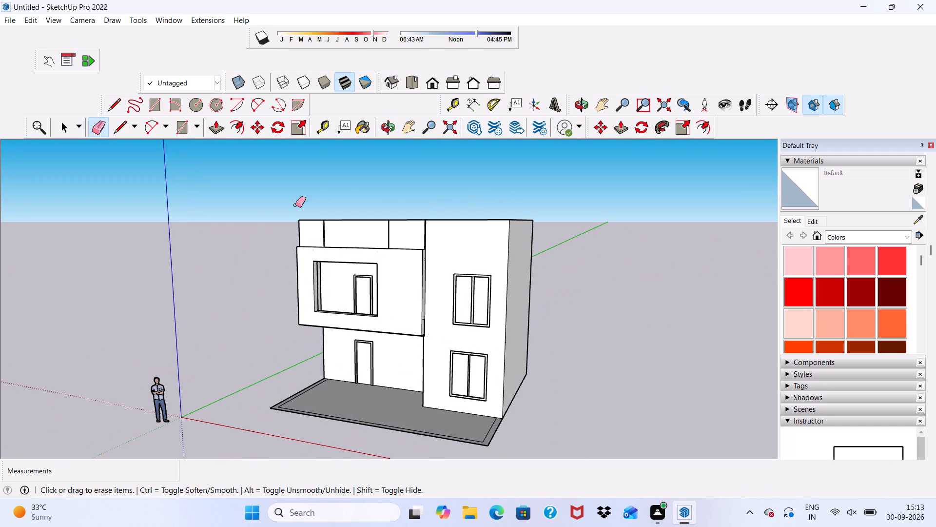
{"action": "scroll", "coordinate": [337, 223], "scroll_direction": "down", "scroll_amount": 2}
{"action": "scroll", "coordinate": [338, 223], "scroll_direction": "up", "scroll_amount": 3}
{"action": "scroll", "coordinate": [338, 222], "scroll_direction": "down", "scroll_amount": 5}
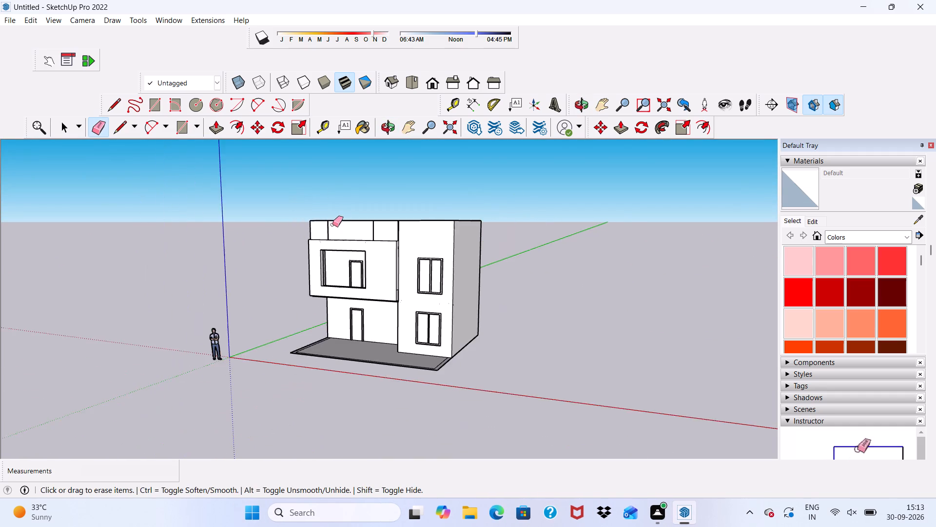
{"action": "scroll", "coordinate": [332, 224], "scroll_direction": "down", "scroll_amount": 1}
{"action": "scroll", "coordinate": [332, 224], "scroll_direction": "up", "scroll_amount": 1}
{"action": "scroll", "coordinate": [332, 225], "scroll_direction": "down", "scroll_amount": 1}
{"action": "middle_click_drag", "start_coordinate": [333, 223], "coordinate": [426, 223]}
{"action": "scroll", "coordinate": [426, 223], "scroll_direction": "up", "scroll_amount": 3}
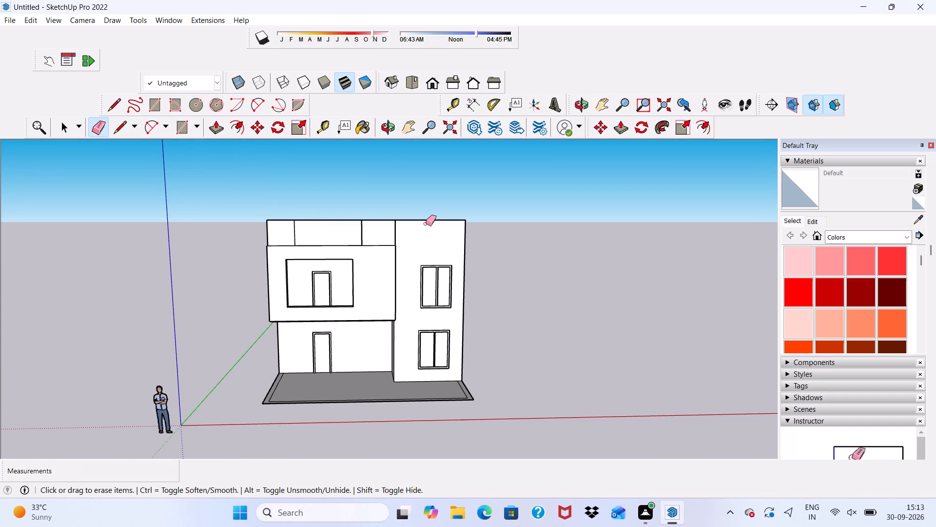
{"action": "scroll", "coordinate": [505, 301], "scroll_direction": "down", "scroll_amount": 2}
{"action": "scroll", "coordinate": [482, 263], "scroll_direction": "up", "scroll_amount": 11}
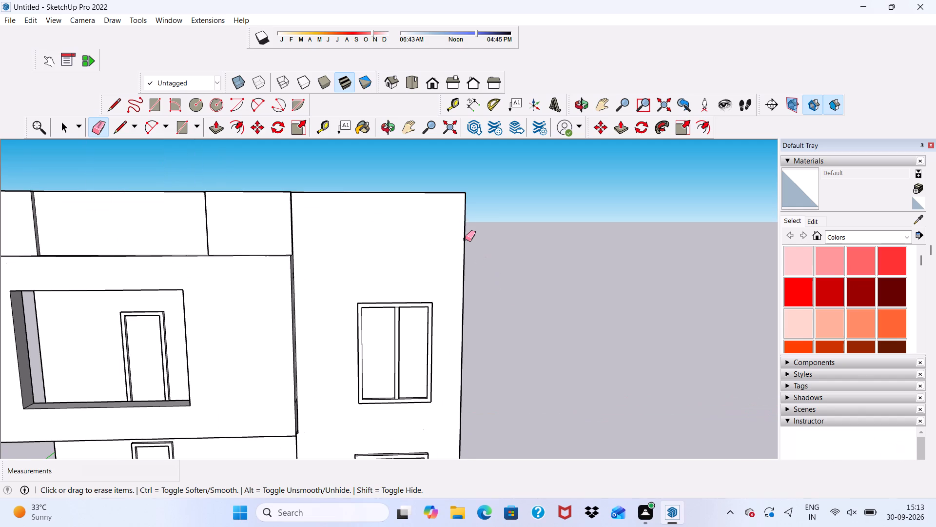
{"action": "scroll", "coordinate": [465, 217], "scroll_direction": "up", "scroll_amount": 4}
{"action": "scroll", "coordinate": [465, 218], "scroll_direction": "down", "scroll_amount": 2}
{"action": "key", "text": "space"}
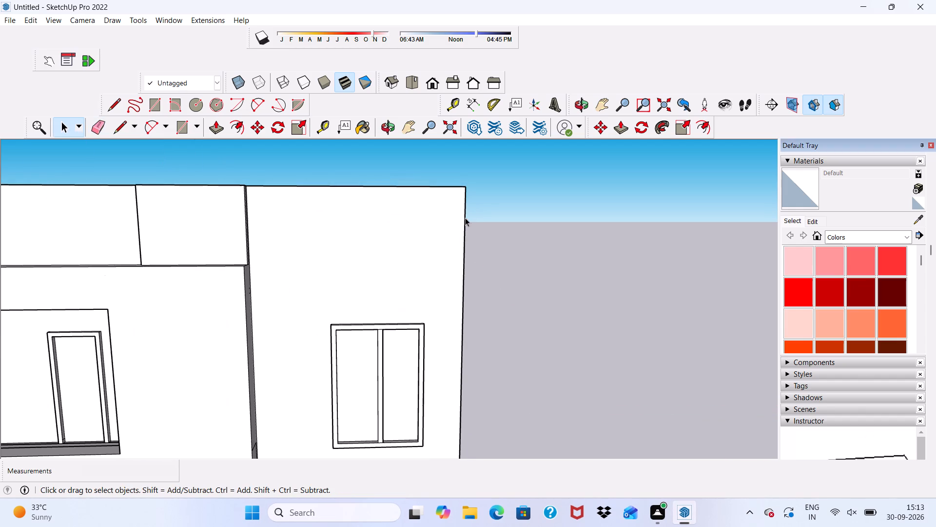
{"action": "scroll", "coordinate": [465, 218], "scroll_direction": "down", "scroll_amount": 9}
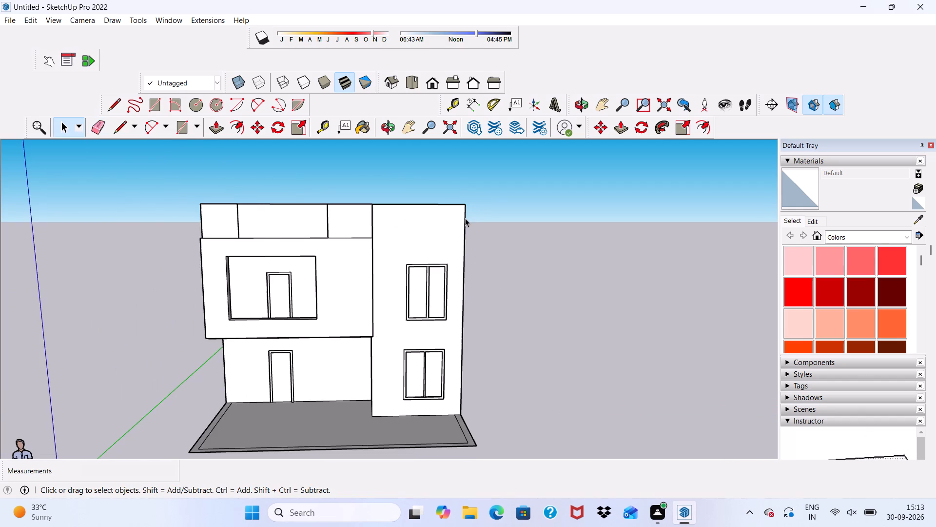
{"action": "scroll", "coordinate": [465, 218], "scroll_direction": "down", "scroll_amount": 3}
{"action": "scroll", "coordinate": [465, 218], "scroll_direction": "up", "scroll_amount": 1}
{"action": "scroll", "coordinate": [465, 218], "scroll_direction": "down", "scroll_amount": 1}
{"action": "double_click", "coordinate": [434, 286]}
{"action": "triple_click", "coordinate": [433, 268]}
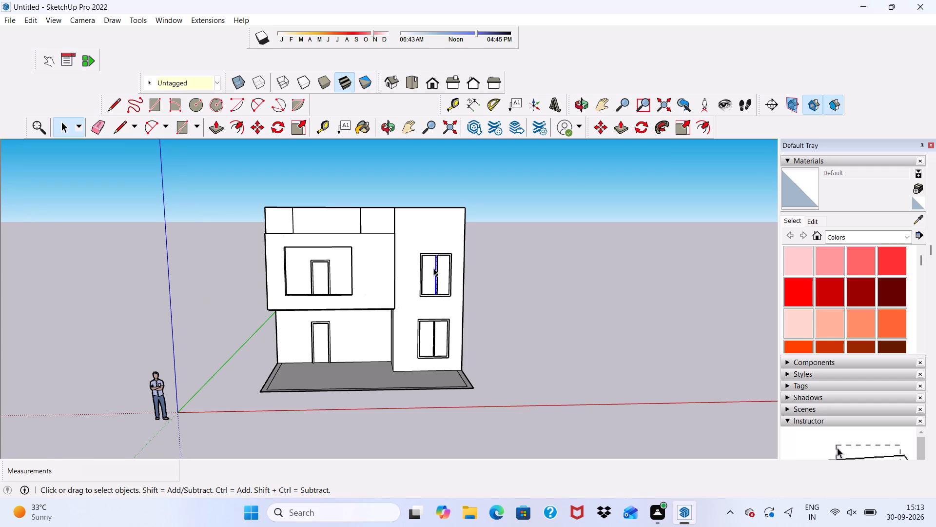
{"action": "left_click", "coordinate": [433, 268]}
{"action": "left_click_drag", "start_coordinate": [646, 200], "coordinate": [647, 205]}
Draw a rectangle about 2' wide and 27' tall at the window wall's outer edge, from its base corner to above the parapet.
{"action": "scroll", "coordinate": [461, 272], "scroll_direction": "up", "scroll_amount": 6}
{"action": "scroll", "coordinate": [257, 224], "scroll_direction": "up", "scroll_amount": 1}
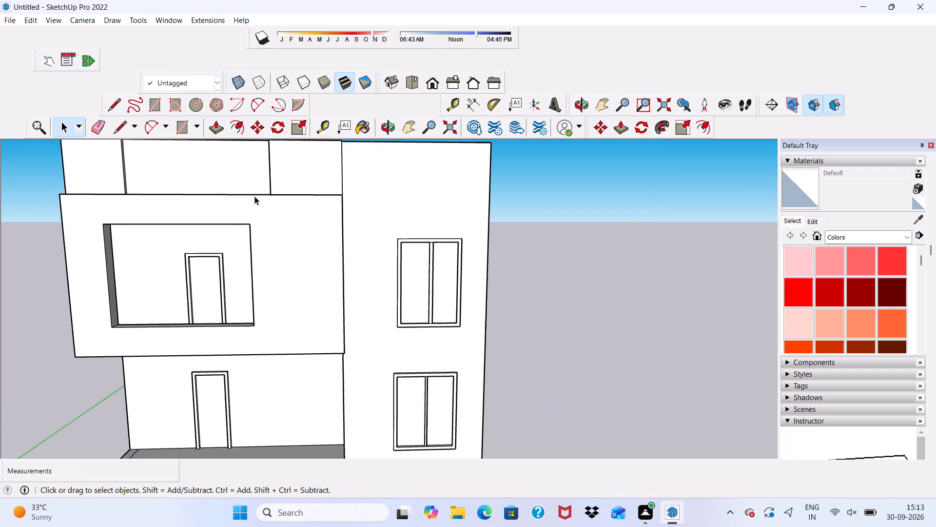
{"action": "scroll", "coordinate": [254, 196], "scroll_direction": "down", "scroll_amount": 4}
{"action": "left_click", "coordinate": [177, 122]}
{"action": "scroll", "coordinate": [389, 317], "scroll_direction": "up", "scroll_amount": 3}
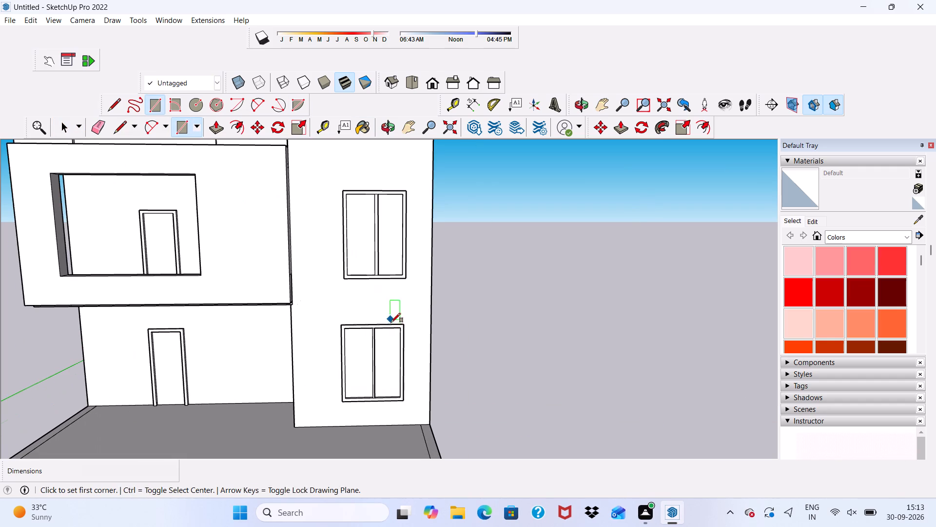
{"action": "left_click", "coordinate": [428, 422]}
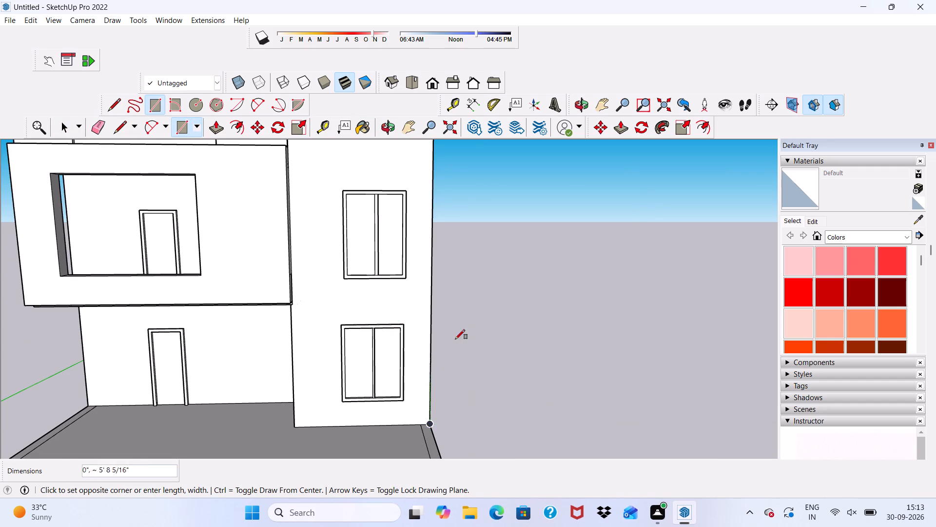
{"action": "scroll", "coordinate": [421, 170], "scroll_direction": "down", "scroll_amount": 6}
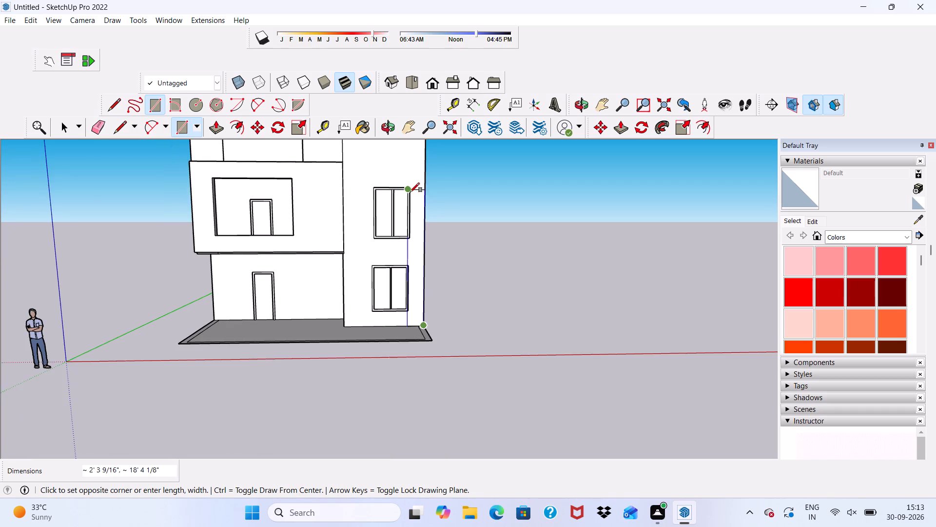
{"action": "scroll", "coordinate": [410, 193], "scroll_direction": "down", "scroll_amount": 2}
{"action": "scroll", "coordinate": [419, 167], "scroll_direction": "up", "scroll_amount": 4}
{"action": "scroll", "coordinate": [419, 167], "scroll_direction": "down", "scroll_amount": 10}
{"action": "scroll", "coordinate": [411, 170], "scroll_direction": "up", "scroll_amount": 2}
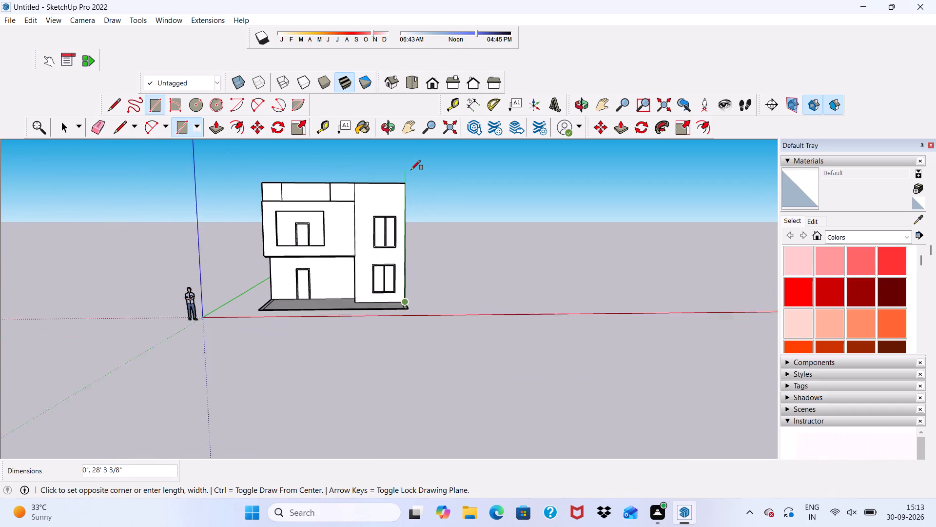
{"action": "scroll", "coordinate": [411, 170], "scroll_direction": "up", "scroll_amount": 6}
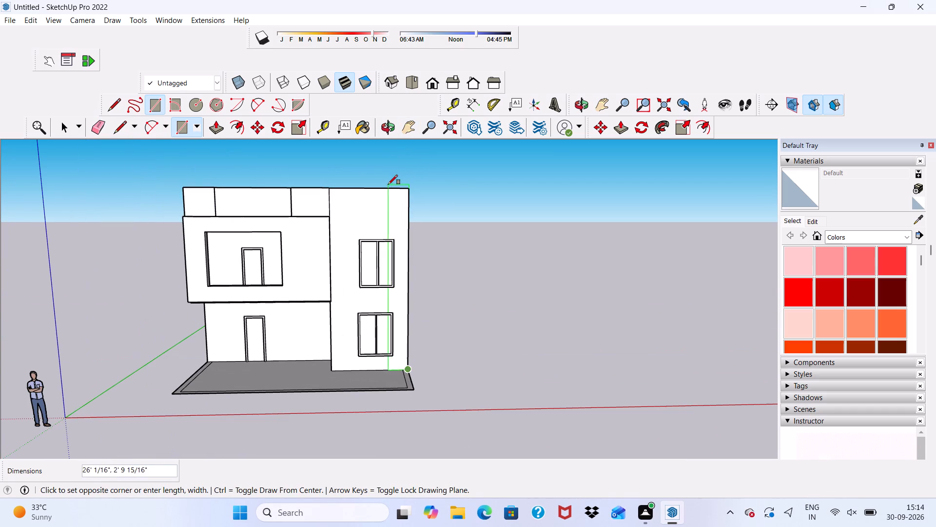
{"action": "scroll", "coordinate": [394, 179], "scroll_direction": "up", "scroll_amount": 3}
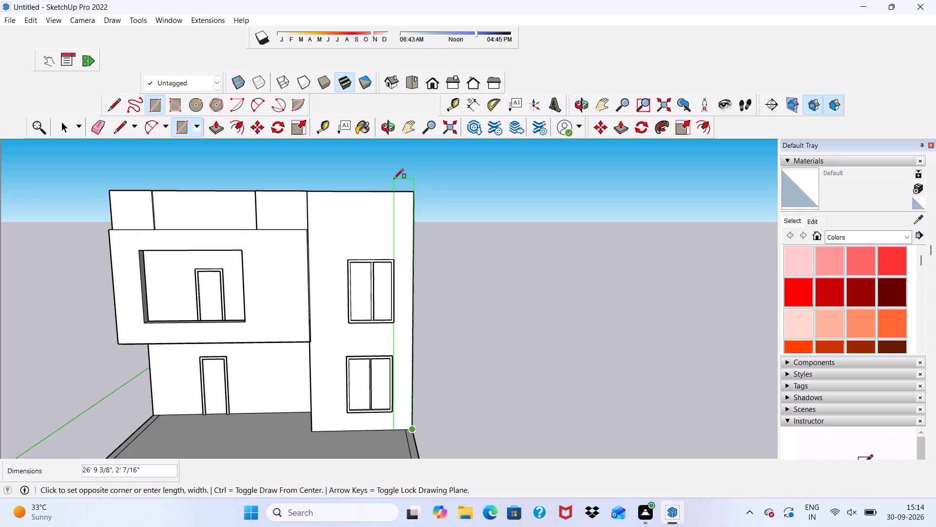
{"action": "left_click", "coordinate": [393, 172]}
Push/Pull the tall strip on the window wall's outer edge outward by 3".
{"action": "scroll", "coordinate": [393, 172], "scroll_direction": "down", "scroll_amount": 6}
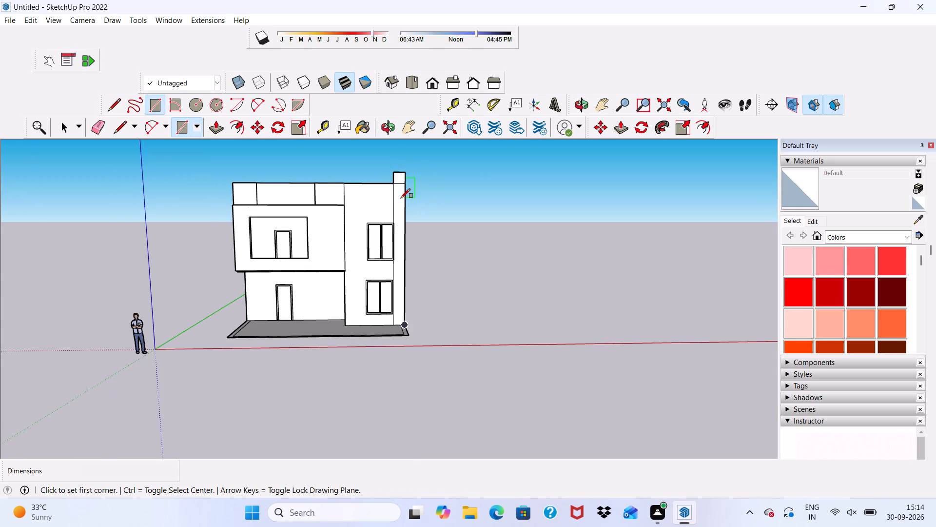
{"action": "middle_click_drag", "start_coordinate": [401, 197], "coordinate": [353, 303]}
{"action": "scroll", "coordinate": [327, 315], "scroll_direction": "up", "scroll_amount": 6}
{"action": "scroll", "coordinate": [442, 187], "scroll_direction": "down", "scroll_amount": 3}
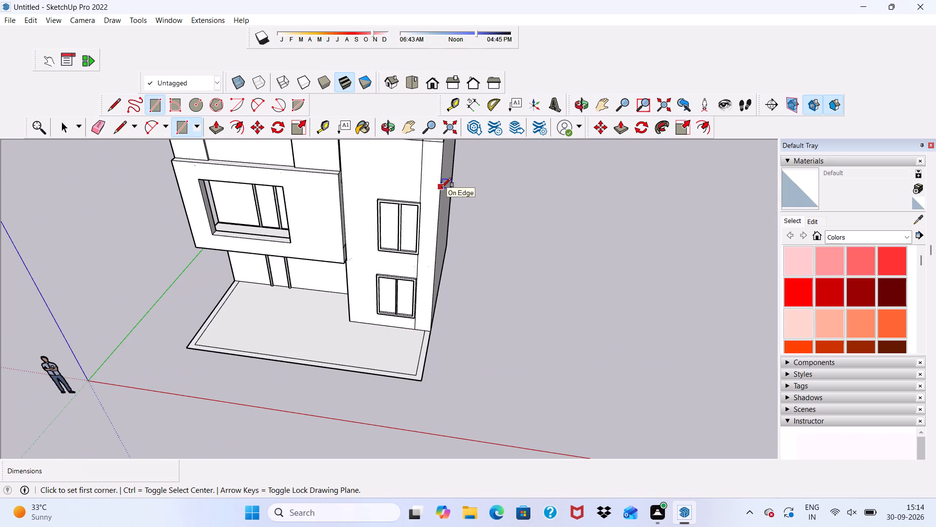
{"action": "key", "text": "space"}
{"action": "left_click", "coordinate": [430, 173]}
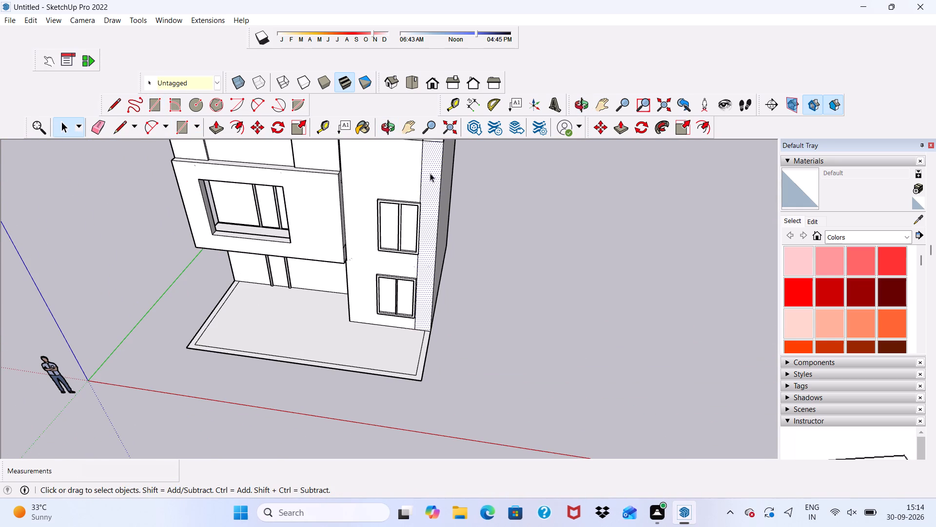
{"action": "left_click", "coordinate": [218, 125]}
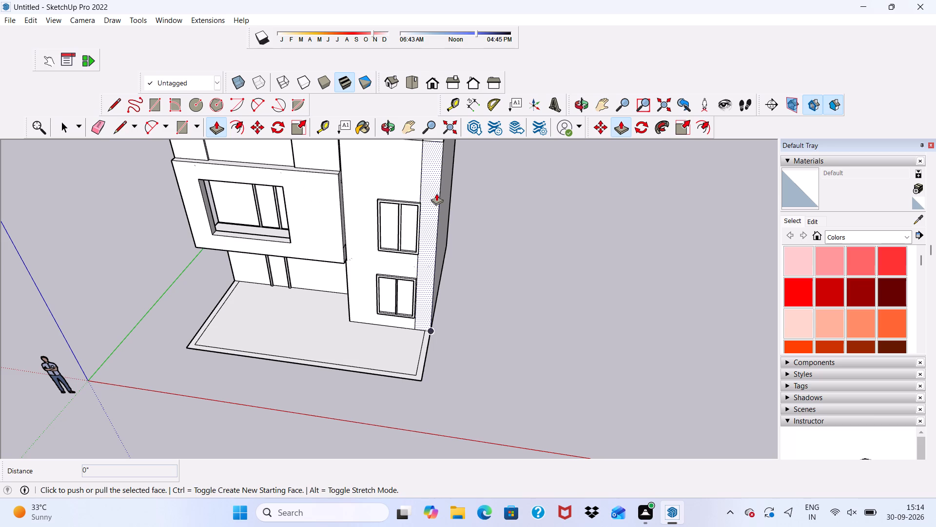
{"action": "left_click", "coordinate": [437, 190]}
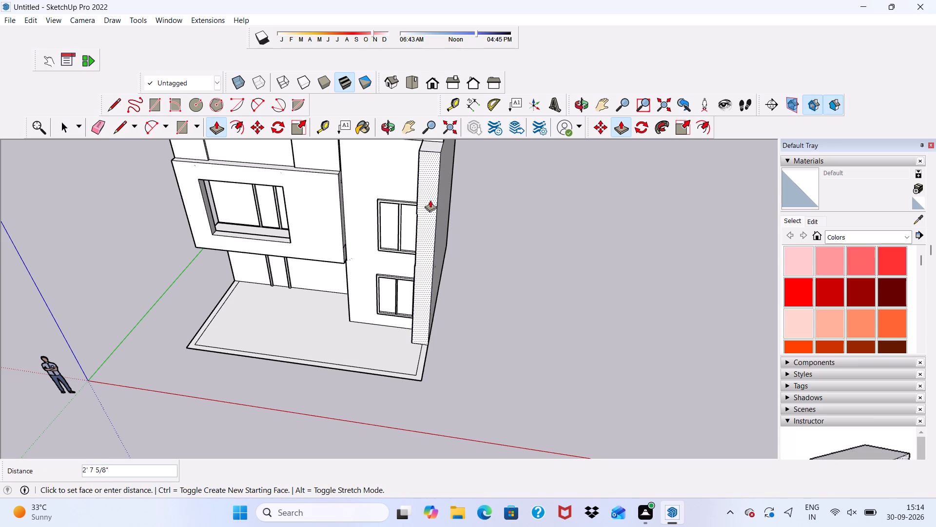
{"action": "type", "text": "3\""}
{"action": "key", "text": "Return"}
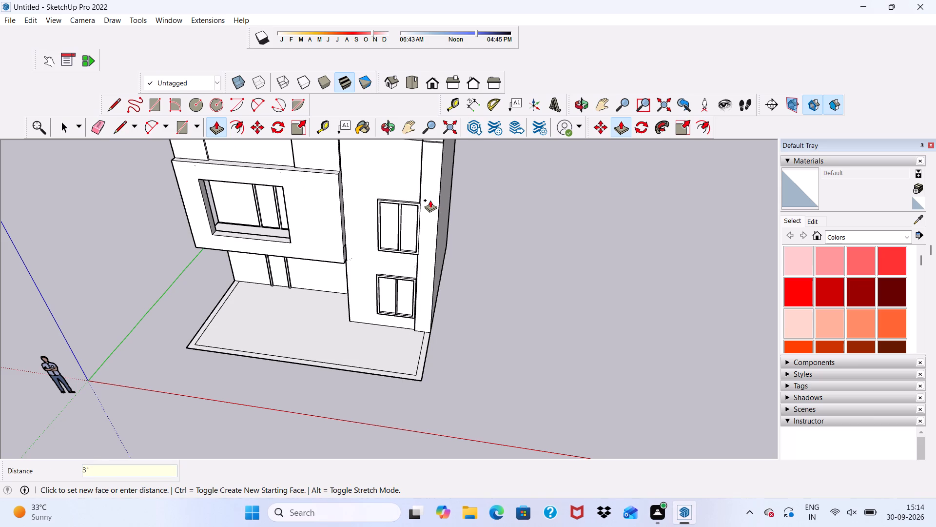
Pull the strip's short upper part above the parapet out flush with the projecting lower part.
{"action": "scroll", "coordinate": [430, 197], "scroll_direction": "down", "scroll_amount": 7}
{"action": "middle_click_drag", "start_coordinate": [418, 276], "coordinate": [550, 262]}
{"action": "scroll", "coordinate": [447, 146], "scroll_direction": "up", "scroll_amount": 3}
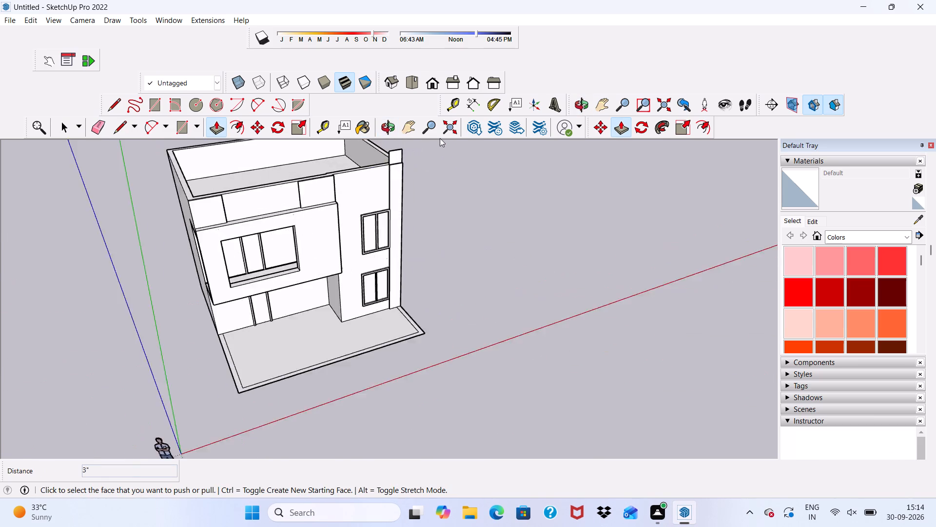
{"action": "scroll", "coordinate": [440, 138], "scroll_direction": "up", "scroll_amount": 19}
{"action": "left_click", "coordinate": [404, 144]}
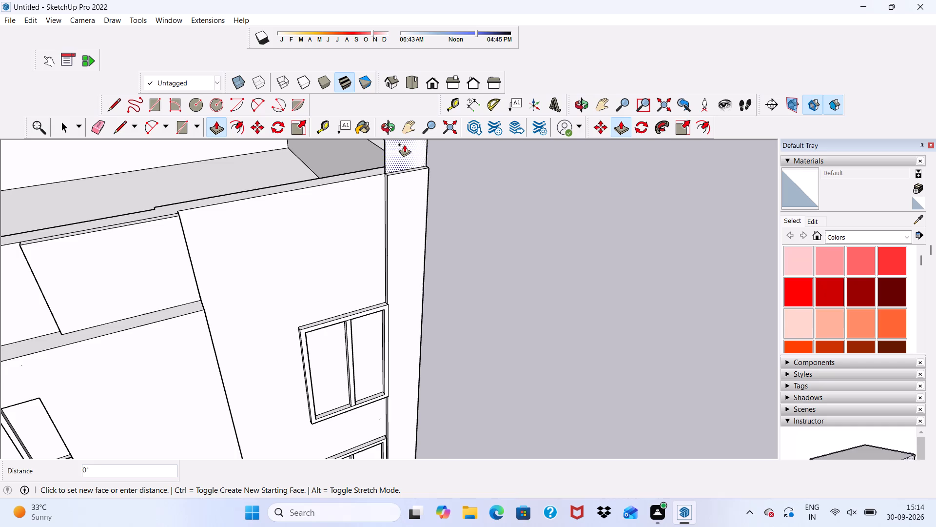
{"action": "left_click", "coordinate": [394, 197]}
Erase the horizontal line dividing the projecting strip's front face at parapet level.
{"action": "scroll", "coordinate": [394, 197], "scroll_direction": "down", "scroll_amount": 2}
{"action": "scroll", "coordinate": [394, 197], "scroll_direction": "up", "scroll_amount": 1}
{"action": "scroll", "coordinate": [394, 197], "scroll_direction": "down", "scroll_amount": 4}
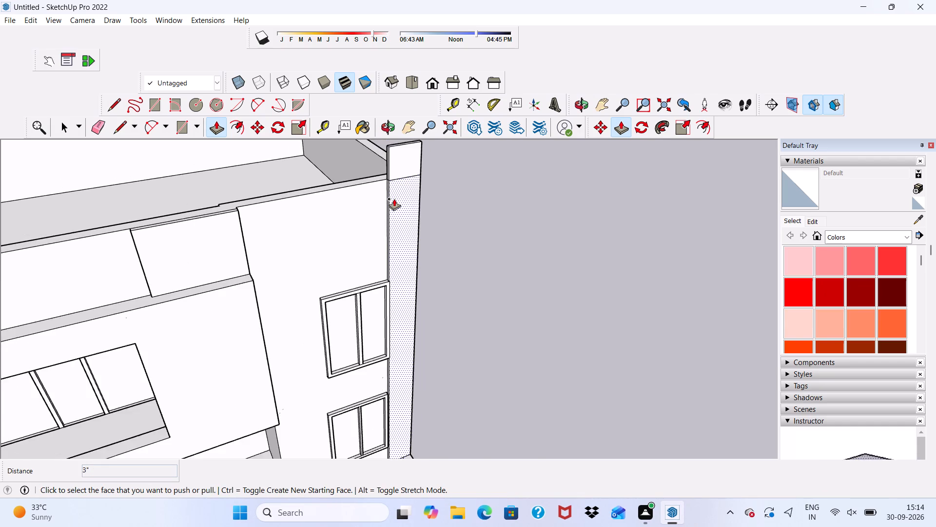
{"action": "scroll", "coordinate": [394, 199], "scroll_direction": "down", "scroll_amount": 4}
{"action": "middle_click_drag", "start_coordinate": [482, 185], "coordinate": [377, 103]}
{"action": "scroll", "coordinate": [357, 119], "scroll_direction": "up", "scroll_amount": 4}
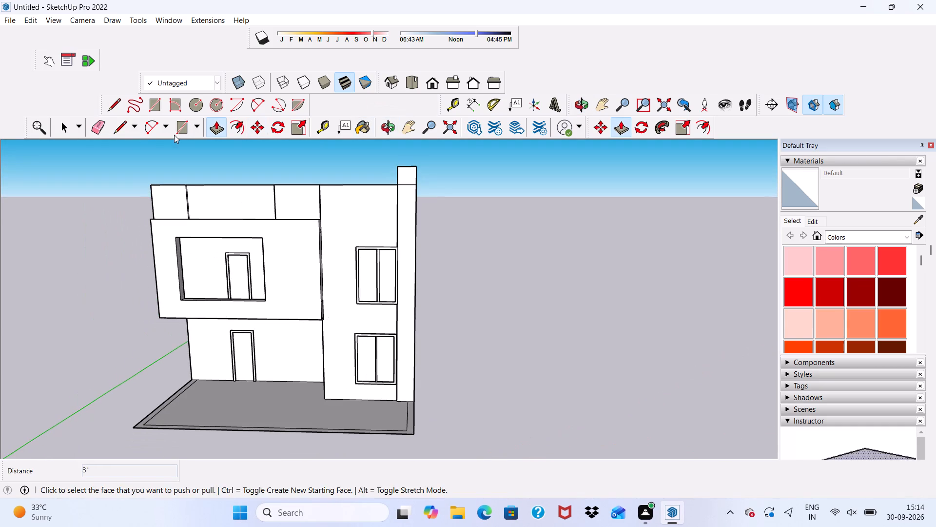
{"action": "left_click", "coordinate": [89, 122]}
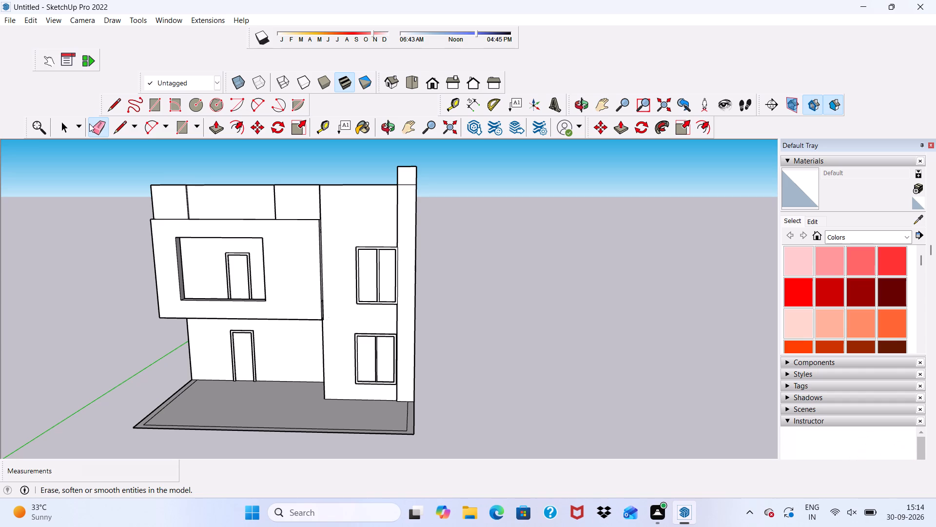
{"action": "left_click", "coordinate": [404, 185]}
Erase the short horizontal seam lines on the strip's inner and outer side faces at parapet level.
{"action": "middle_click_drag", "start_coordinate": [404, 185], "coordinate": [542, 213]}
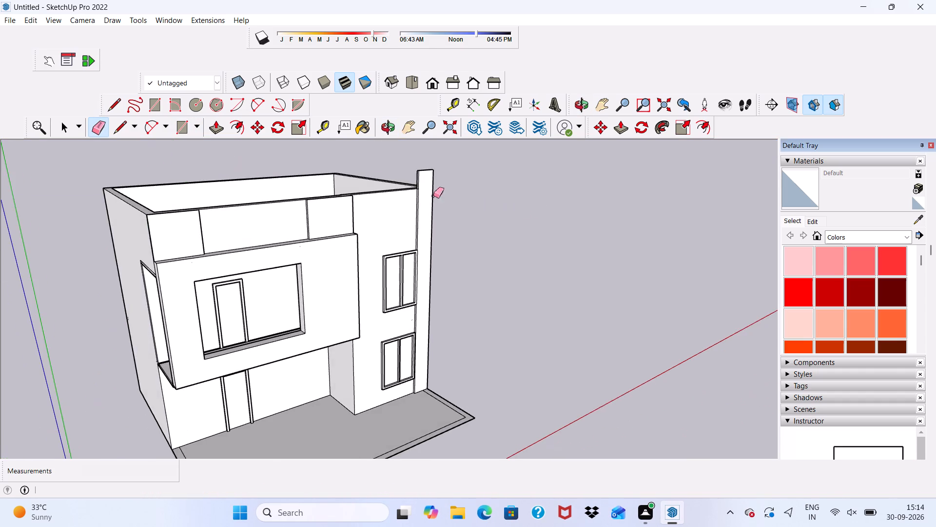
{"action": "scroll", "coordinate": [423, 188], "scroll_direction": "up", "scroll_amount": 7}
{"action": "scroll", "coordinate": [410, 183], "scroll_direction": "down", "scroll_amount": 1}
{"action": "scroll", "coordinate": [410, 183], "scroll_direction": "up", "scroll_amount": 6}
{"action": "middle_click_drag", "start_coordinate": [410, 183], "coordinate": [490, 196]}
{"action": "scroll", "coordinate": [454, 198], "scroll_direction": "up", "scroll_amount": 5}
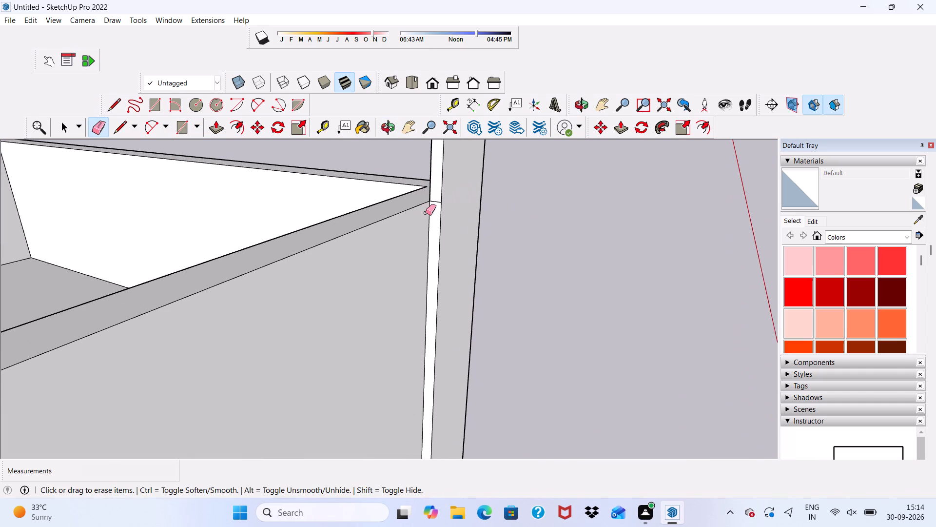
{"action": "left_click", "coordinate": [433, 203]}
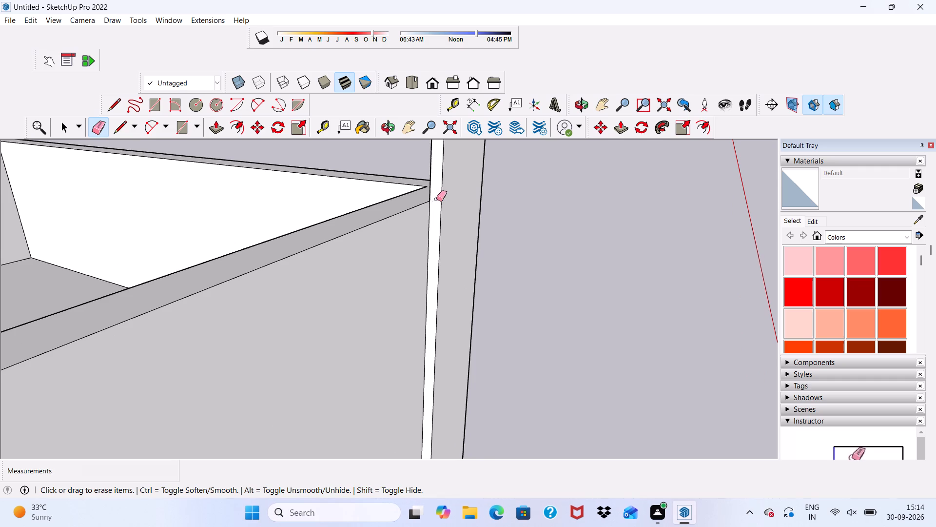
{"action": "scroll", "coordinate": [463, 180], "scroll_direction": "down", "scroll_amount": 1}
{"action": "middle_click_drag", "start_coordinate": [464, 178], "coordinate": [269, 210]}
{"action": "middle_click_drag", "start_coordinate": [276, 196], "coordinate": [159, 206]}
{"action": "scroll", "coordinate": [276, 196], "scroll_direction": "down", "scroll_amount": 1}
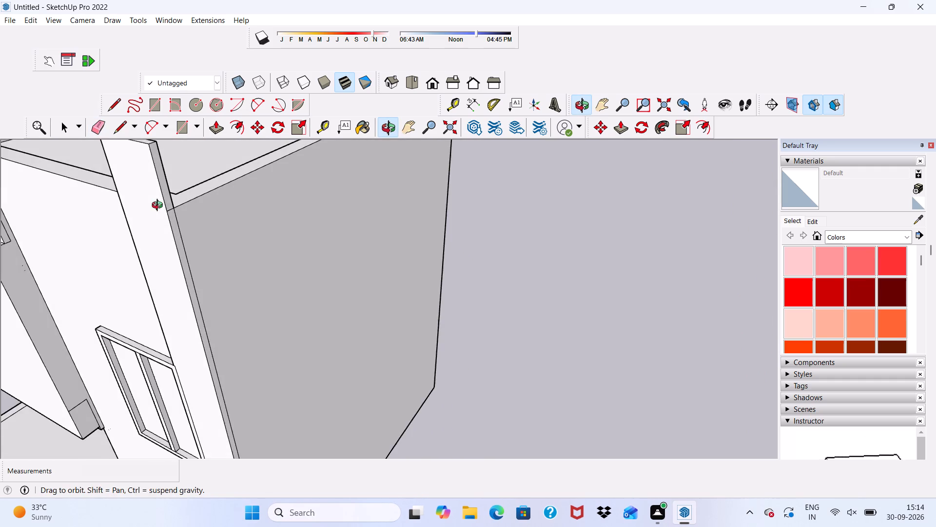
{"action": "middle_click_drag", "start_coordinate": [159, 206], "coordinate": [159, 207]}
{"action": "scroll", "coordinate": [164, 215], "scroll_direction": "up", "scroll_amount": 4}
{"action": "left_click_drag", "start_coordinate": [168, 207], "coordinate": [168, 212]}
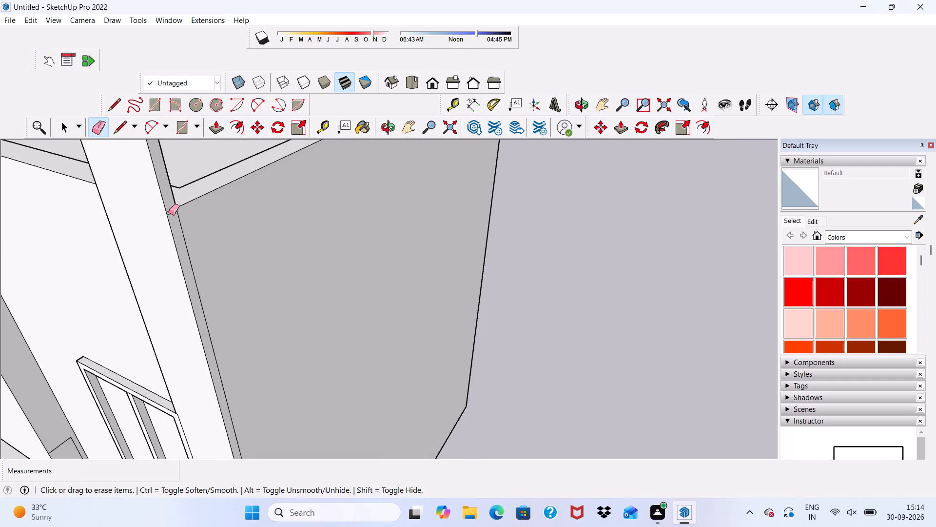
Draw a rectangle about 8' 8" by 2' 8" on the window wall's upper part, between the balcony section and the projecting strip.
{"action": "scroll", "coordinate": [176, 202], "scroll_direction": "down", "scroll_amount": 13}
{"action": "middle_click_drag", "start_coordinate": [172, 224], "coordinate": [328, 205]}
{"action": "scroll", "coordinate": [244, 221], "scroll_direction": "up", "scroll_amount": 2}
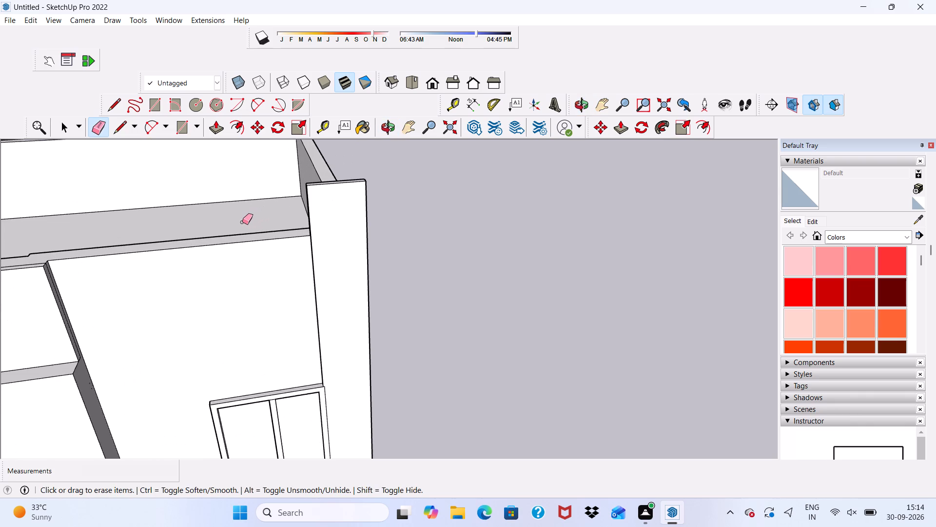
{"action": "key", "text": "space"}
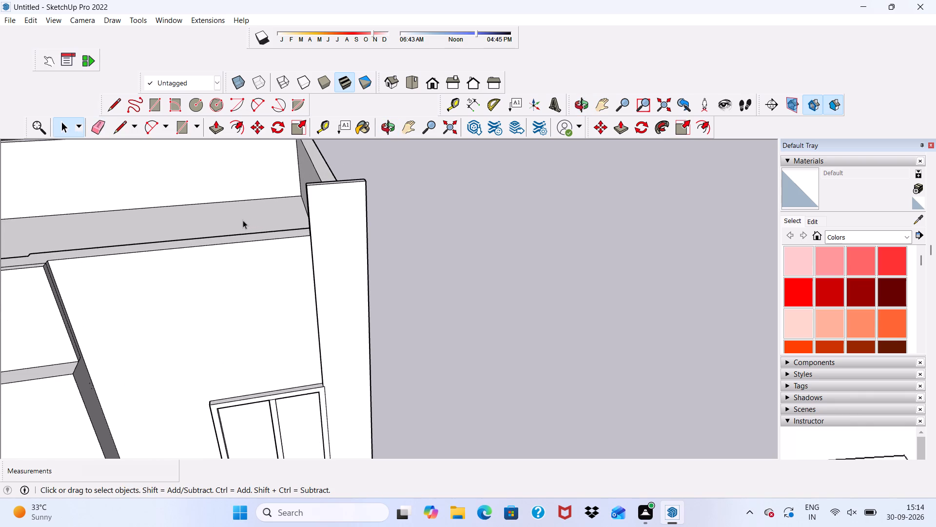
{"action": "left_click", "coordinate": [153, 100]}
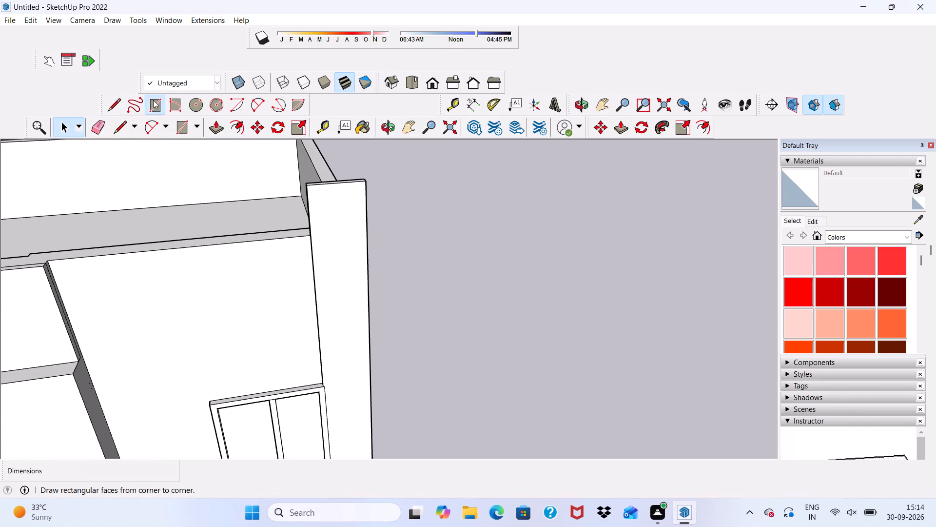
{"action": "scroll", "coordinate": [151, 111], "scroll_direction": "down", "scroll_amount": 5}
{"action": "scroll", "coordinate": [180, 156], "scroll_direction": "up", "scroll_amount": 1}
{"action": "middle_click_drag", "start_coordinate": [186, 178], "coordinate": [299, 99]}
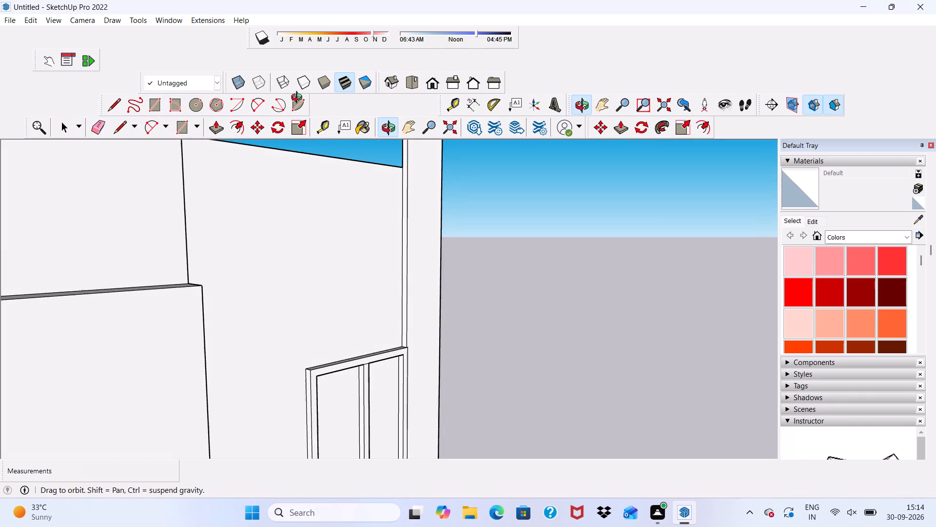
{"action": "middle_click_drag", "start_coordinate": [299, 99], "coordinate": [193, 133]}
{"action": "scroll", "coordinate": [134, 169], "scroll_direction": "up", "scroll_amount": 5}
{"action": "scroll", "coordinate": [66, 228], "scroll_direction": "down", "scroll_amount": 4}
{"action": "scroll", "coordinate": [66, 229], "scroll_direction": "up", "scroll_amount": 1}
{"action": "scroll", "coordinate": [165, 164], "scroll_direction": "down", "scroll_amount": 5}
{"action": "scroll", "coordinate": [272, 192], "scroll_direction": "up", "scroll_amount": 1}
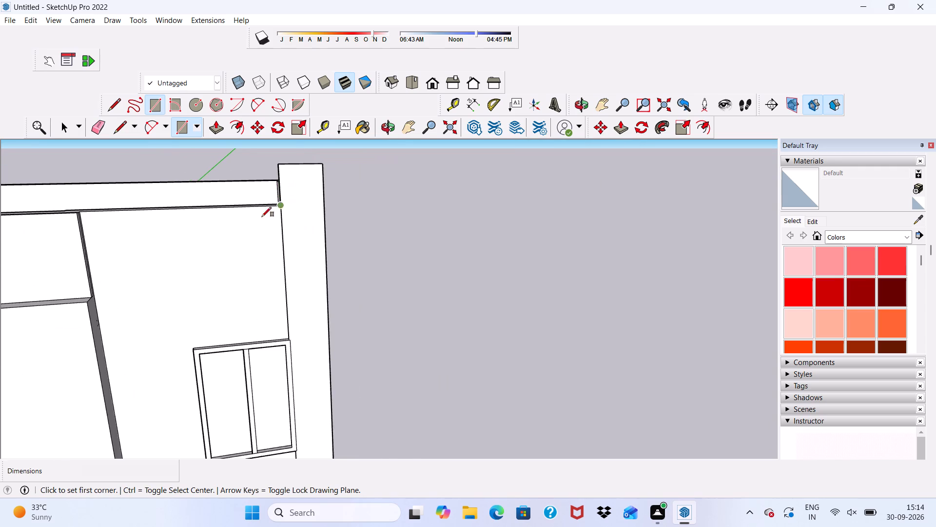
{"action": "scroll", "coordinate": [83, 252], "scroll_direction": "up", "scroll_amount": 6}
{"action": "scroll", "coordinate": [93, 198], "scroll_direction": "up", "scroll_amount": 4}
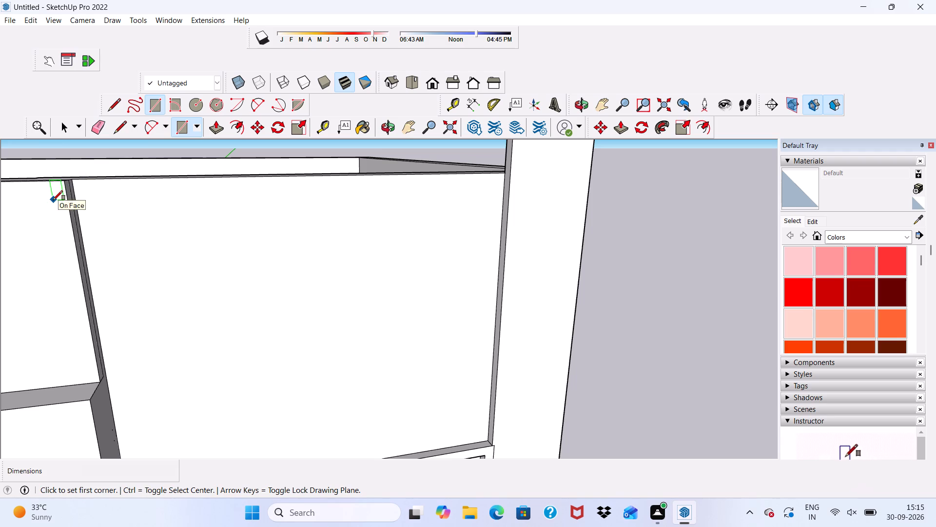
{"action": "scroll", "coordinate": [47, 201], "scroll_direction": "up", "scroll_amount": 3}
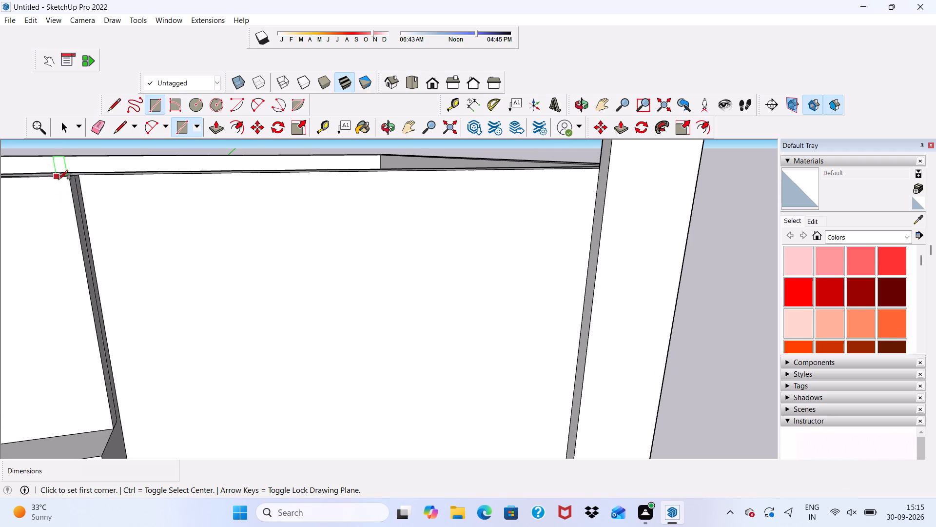
{"action": "left_click", "coordinate": [79, 174]}
{"action": "scroll", "coordinate": [86, 182], "scroll_direction": "down", "scroll_amount": 8}
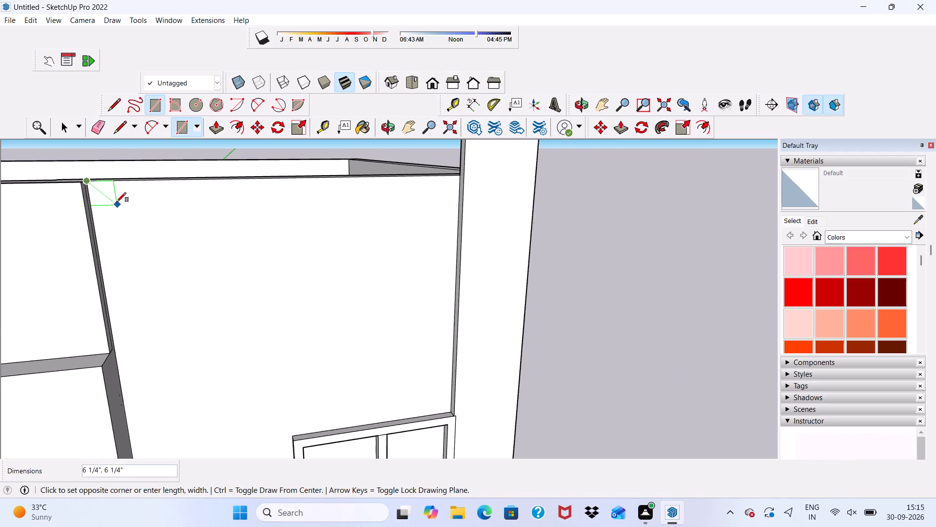
{"action": "scroll", "coordinate": [117, 202], "scroll_direction": "down", "scroll_amount": 3}
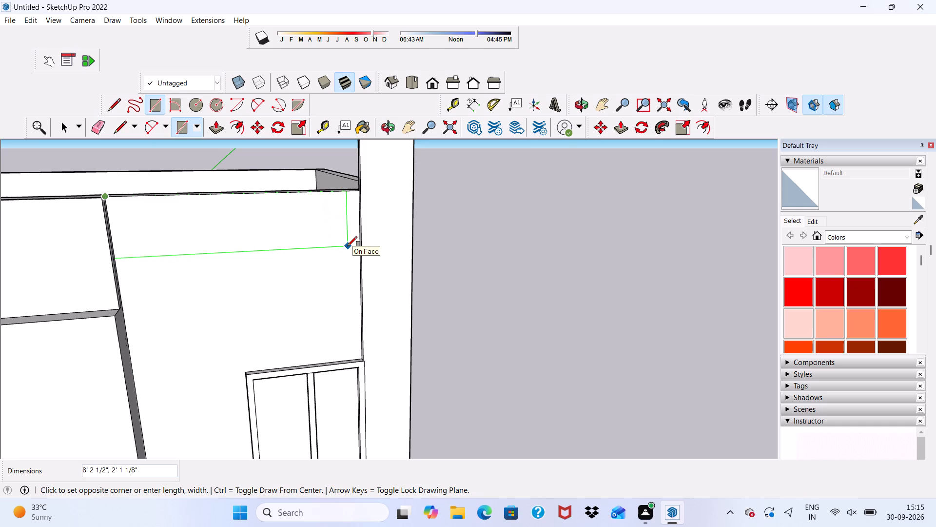
{"action": "scroll", "coordinate": [357, 249], "scroll_direction": "up", "scroll_amount": 5}
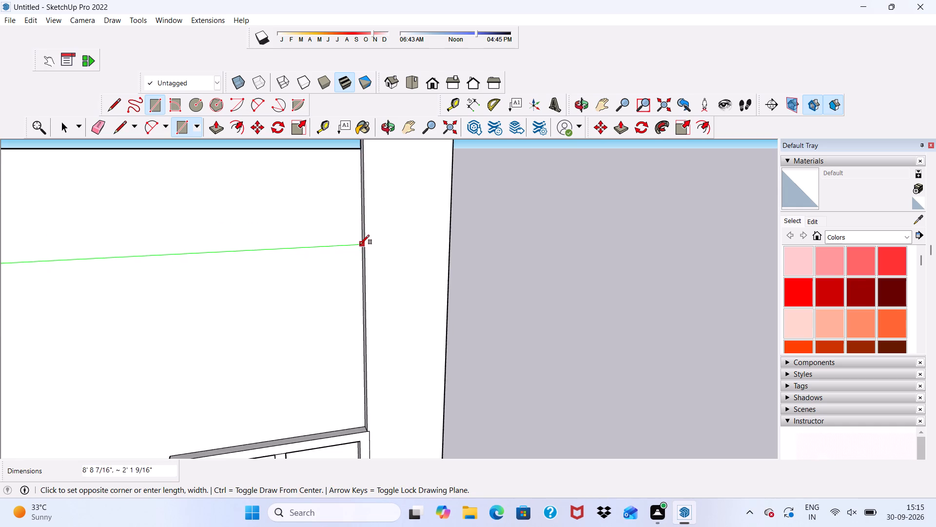
{"action": "scroll", "coordinate": [360, 243], "scroll_direction": "up", "scroll_amount": 1}
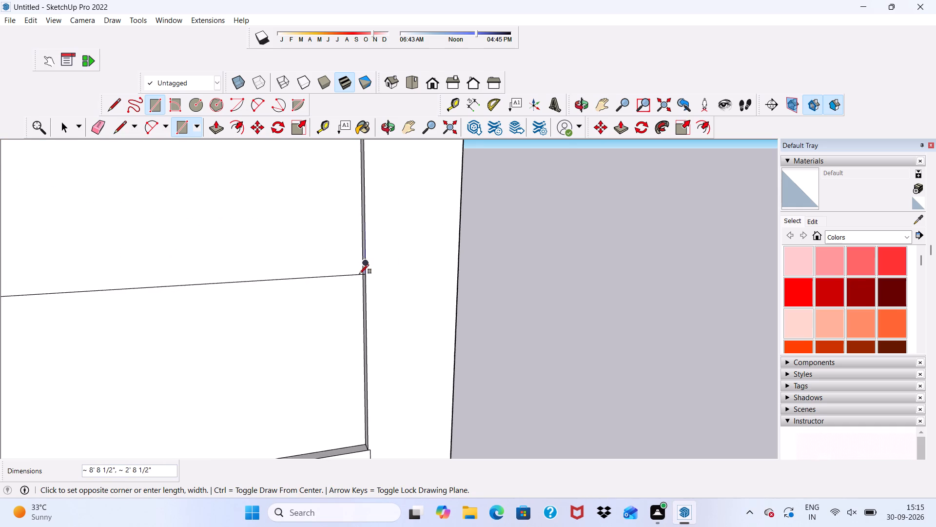
{"action": "left_click", "coordinate": [360, 272]}
{"action": "scroll", "coordinate": [375, 266], "scroll_direction": "down", "scroll_amount": 10}
{"action": "scroll", "coordinate": [600, 224], "scroll_direction": "up", "scroll_amount": 2}
{"action": "scroll", "coordinate": [600, 224], "scroll_direction": "down", "scroll_amount": 3}
{"action": "middle_click_drag", "start_coordinate": [598, 228], "coordinate": [460, 214]}
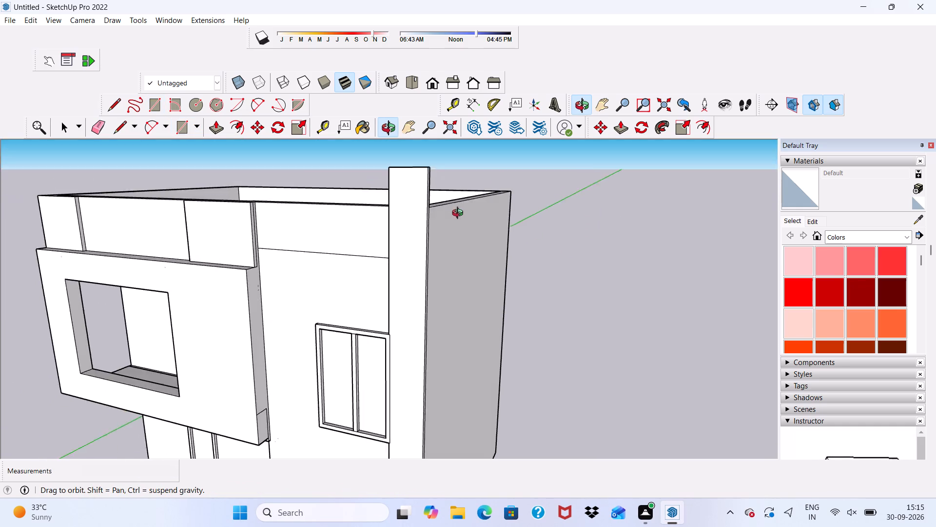
Draw a rectangle about 2' 3" by 11" within the upper wall panel, near the balcony section.
{"action": "middle_click_drag", "start_coordinate": [460, 214], "coordinate": [478, 207]}
{"action": "key", "text": "space"}
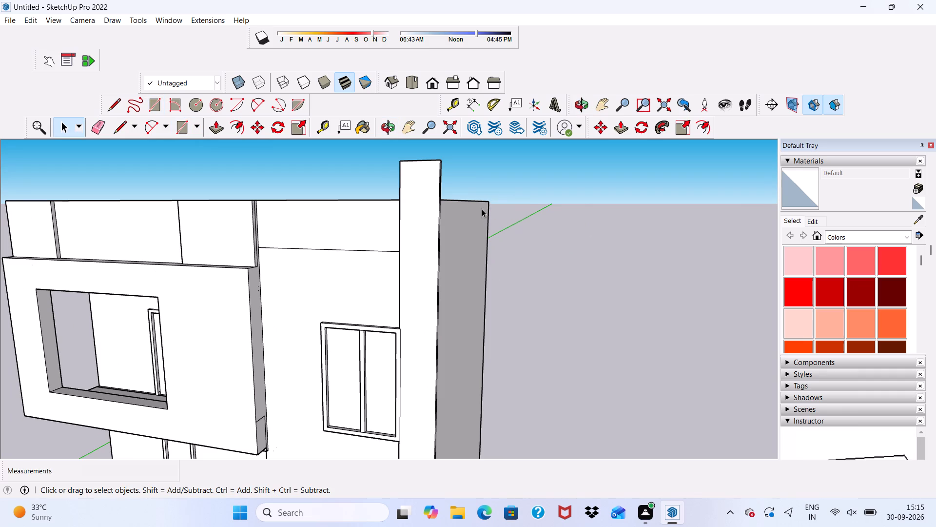
{"action": "scroll", "coordinate": [465, 194], "scroll_direction": "down", "scroll_amount": 5}
{"action": "scroll", "coordinate": [343, 200], "scroll_direction": "up", "scroll_amount": 7}
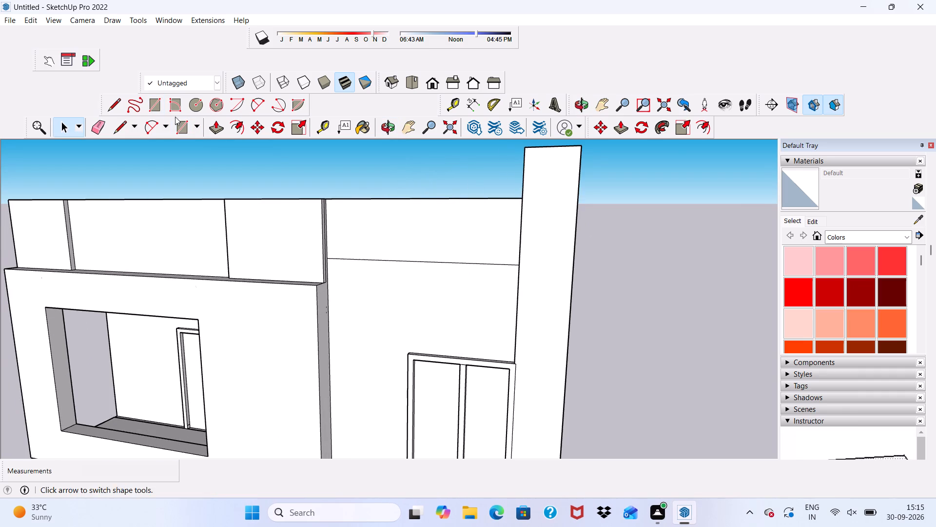
{"action": "left_click", "coordinate": [150, 99]}
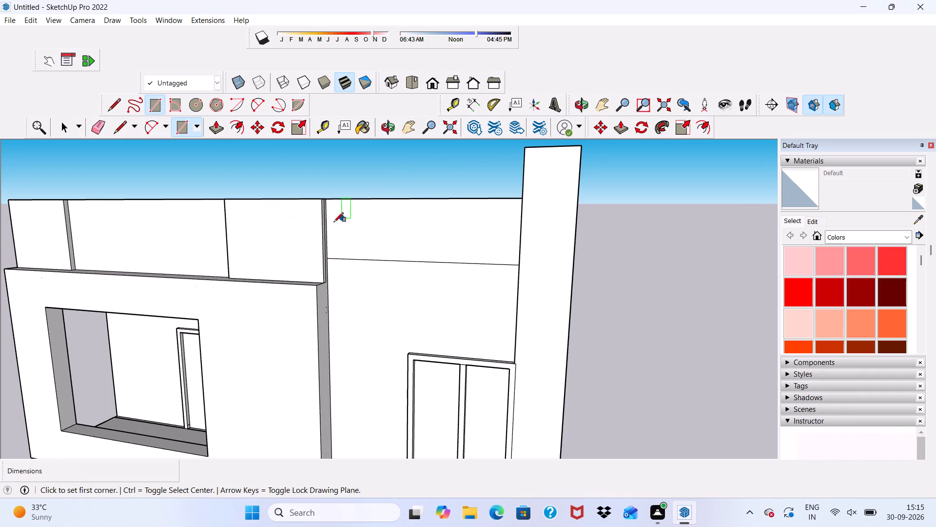
{"action": "scroll", "coordinate": [265, 222], "scroll_direction": "up", "scroll_amount": 5}
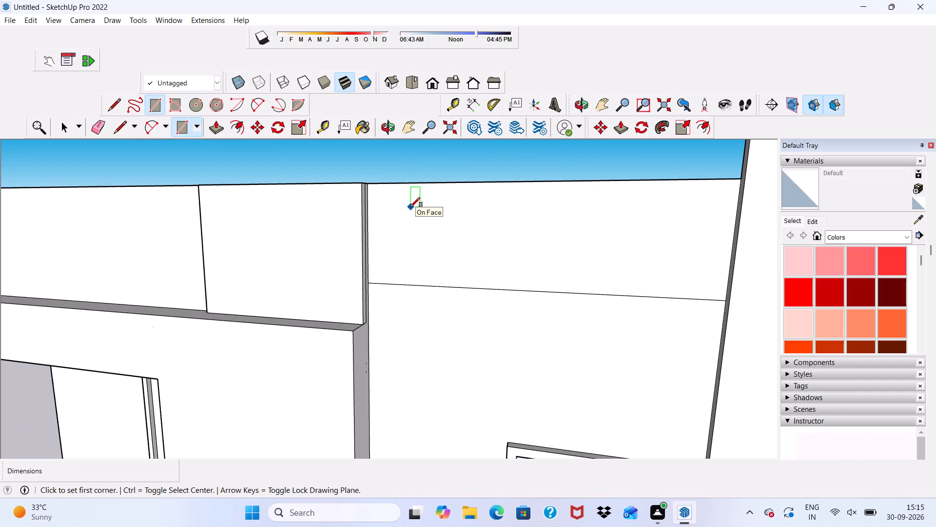
{"action": "left_click", "coordinate": [410, 206]}
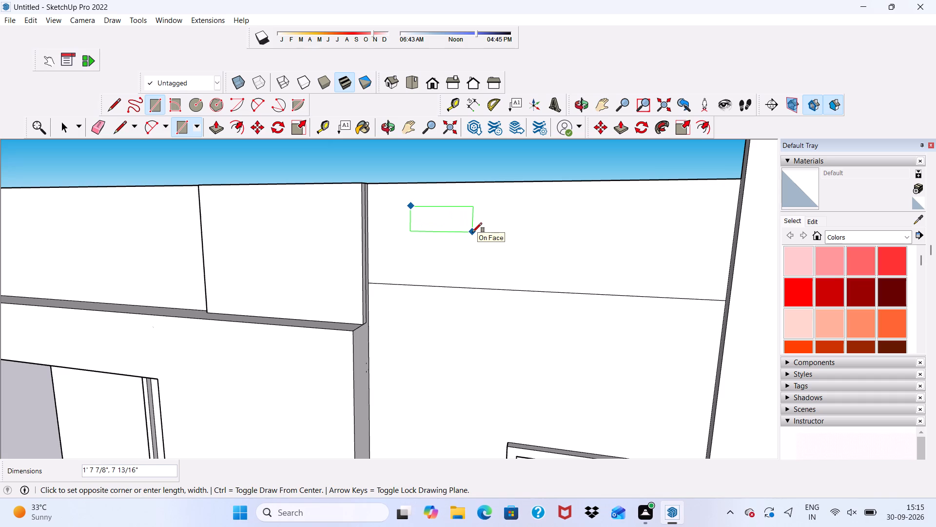
{"action": "left_click", "coordinate": [497, 242]}
{"action": "scroll", "coordinate": [546, 200], "scroll_direction": "down", "scroll_amount": 4}
{"action": "key", "text": "space"}
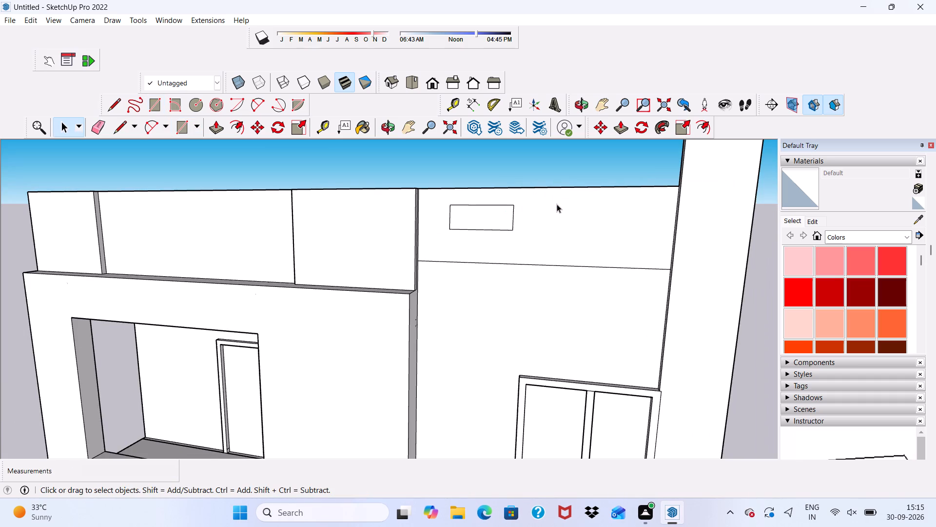
Copy the small rectangle about 3' 9" along the red axis, towards the projecting vertical strip.
{"action": "scroll", "coordinate": [557, 203], "scroll_direction": "down", "scroll_amount": 5}
{"action": "scroll", "coordinate": [557, 203], "scroll_direction": "up", "scroll_amount": 1}
{"action": "middle_click_drag", "start_coordinate": [557, 202], "coordinate": [611, 217]}
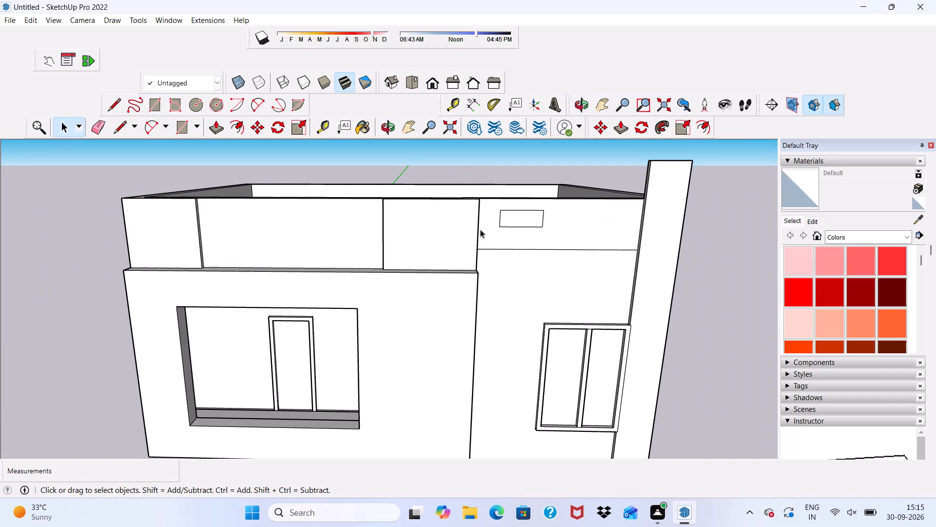
{"action": "double_click", "coordinate": [523, 220]}
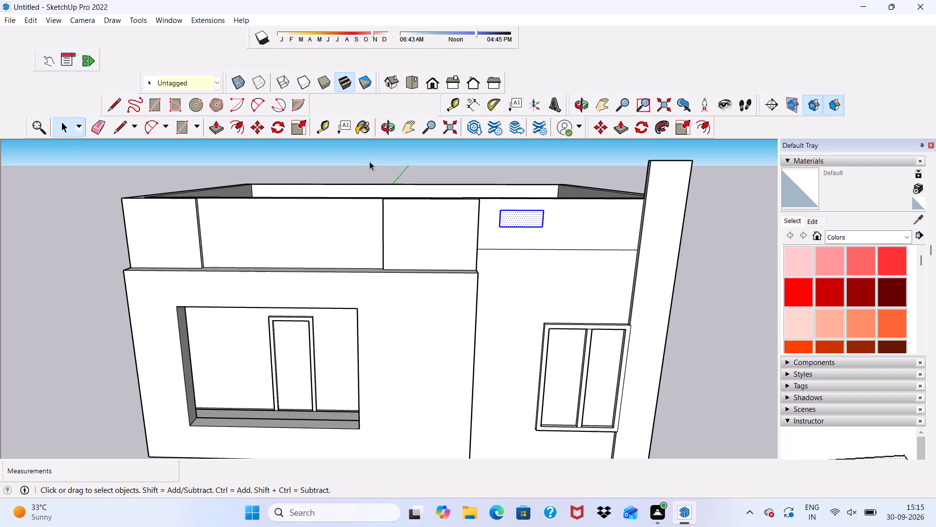
{"action": "left_click", "coordinate": [257, 129]}
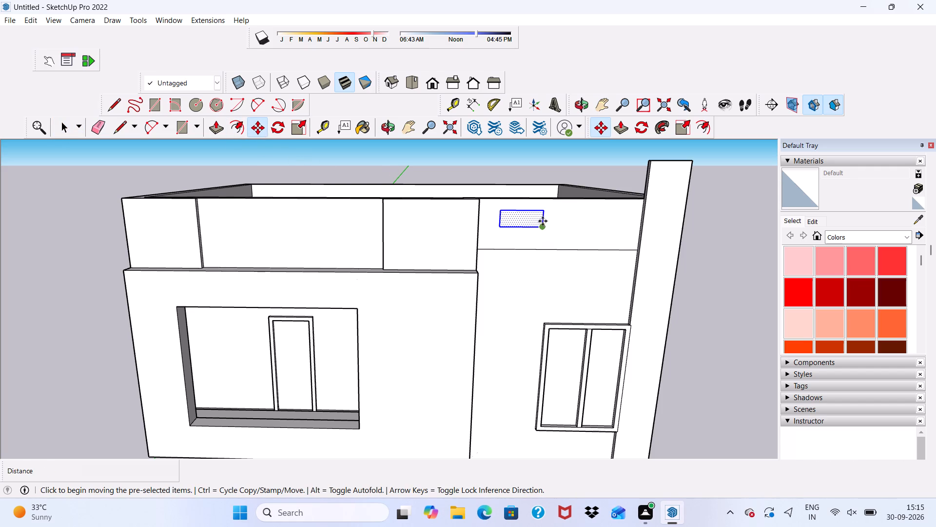
{"action": "left_click", "coordinate": [542, 217]}
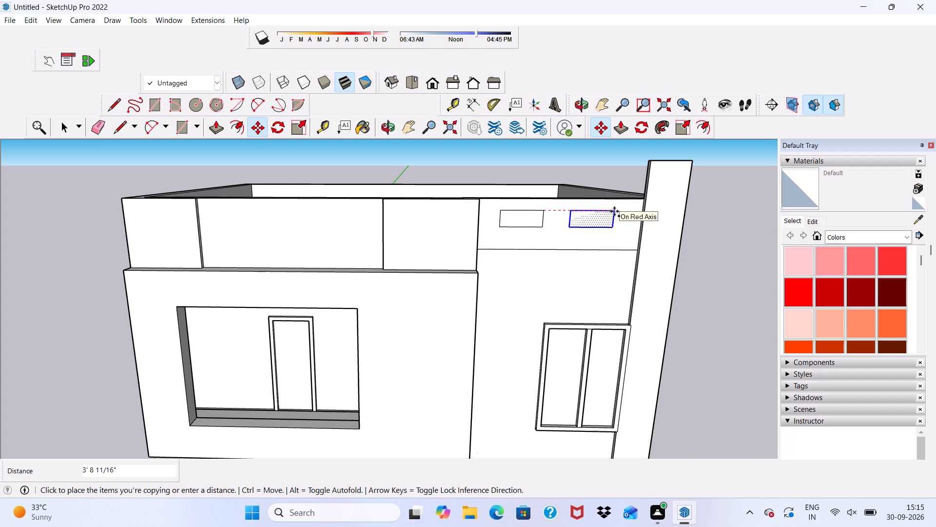
{"action": "left_click", "coordinate": [615, 210]}
{"action": "key", "text": "space"}
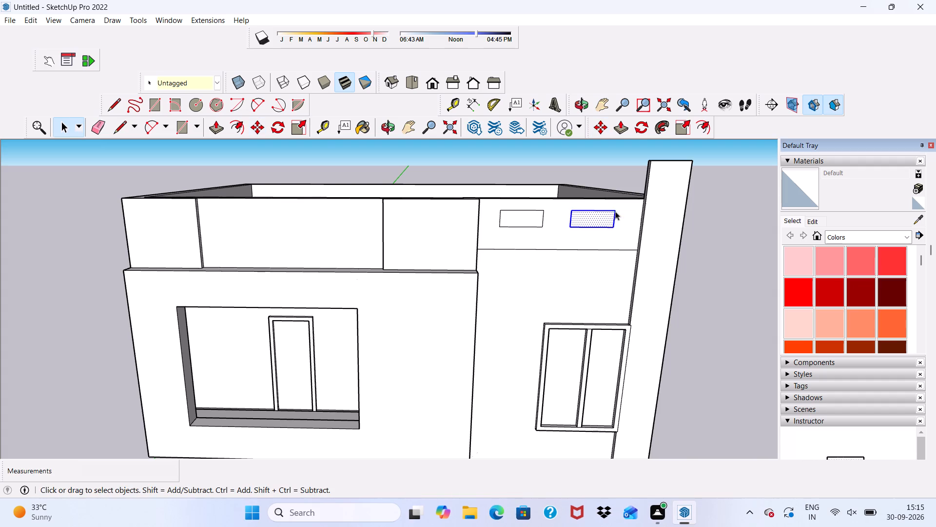
{"action": "left_click", "coordinate": [693, 216]}
Examine the placement of the two small rectangles on the upper wall panel.
{"action": "scroll", "coordinate": [693, 216], "scroll_direction": "down", "scroll_amount": 5}
{"action": "middle_click_drag", "start_coordinate": [693, 216], "coordinate": [621, 219]}
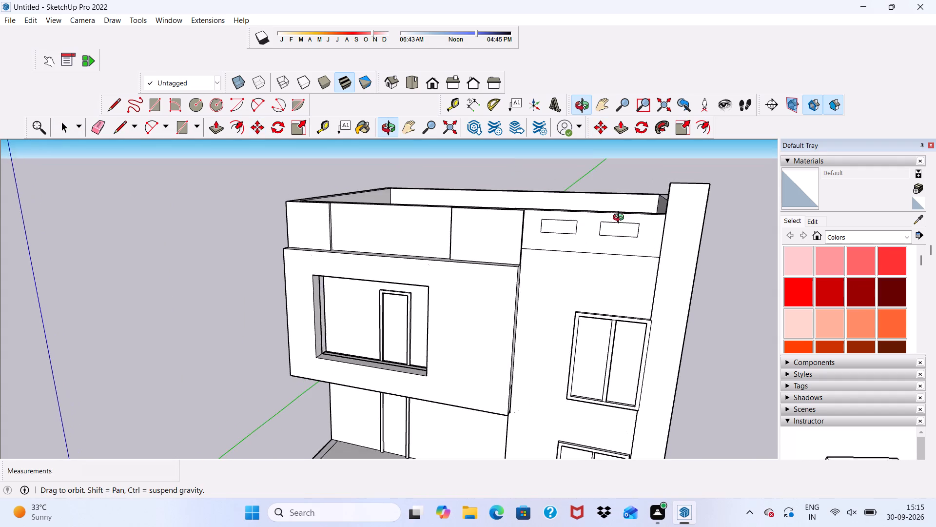
{"action": "middle_click_drag", "start_coordinate": [621, 219], "coordinate": [604, 198]}
{"action": "scroll", "coordinate": [533, 207], "scroll_direction": "up", "scroll_amount": 5}
{"action": "scroll", "coordinate": [594, 192], "scroll_direction": "up", "scroll_amount": 4}
{"action": "left_click", "coordinate": [566, 216]}
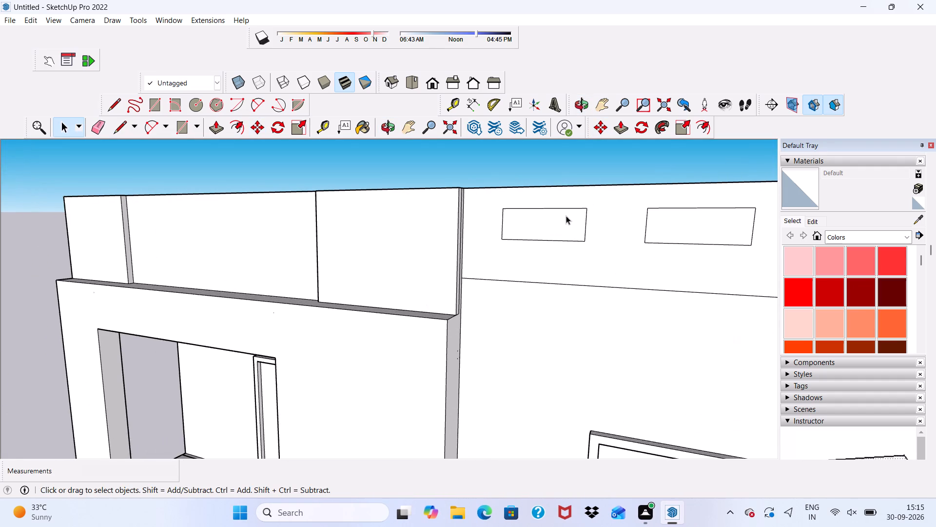
{"action": "left_click", "coordinate": [575, 159]}
{"action": "scroll", "coordinate": [575, 160], "scroll_direction": "down", "scroll_amount": 3}
{"action": "scroll", "coordinate": [575, 162], "scroll_direction": "up", "scroll_amount": 1}
{"action": "scroll", "coordinate": [567, 181], "scroll_direction": "down", "scroll_amount": 1}
{"action": "middle_click_drag", "start_coordinate": [562, 191], "coordinate": [629, 189]}
{"action": "scroll", "coordinate": [629, 189], "scroll_direction": "up", "scroll_amount": 4}
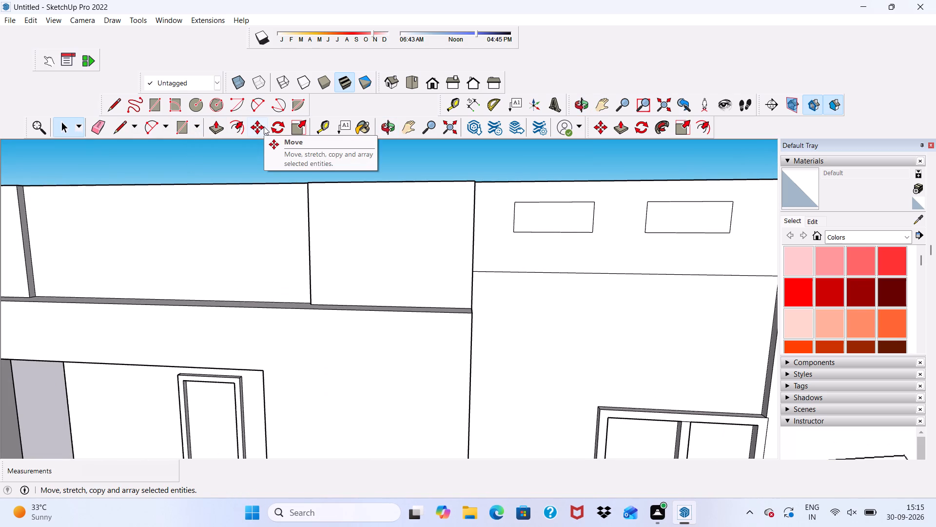
{"action": "scroll", "coordinate": [264, 125], "scroll_direction": "down", "scroll_amount": 4}
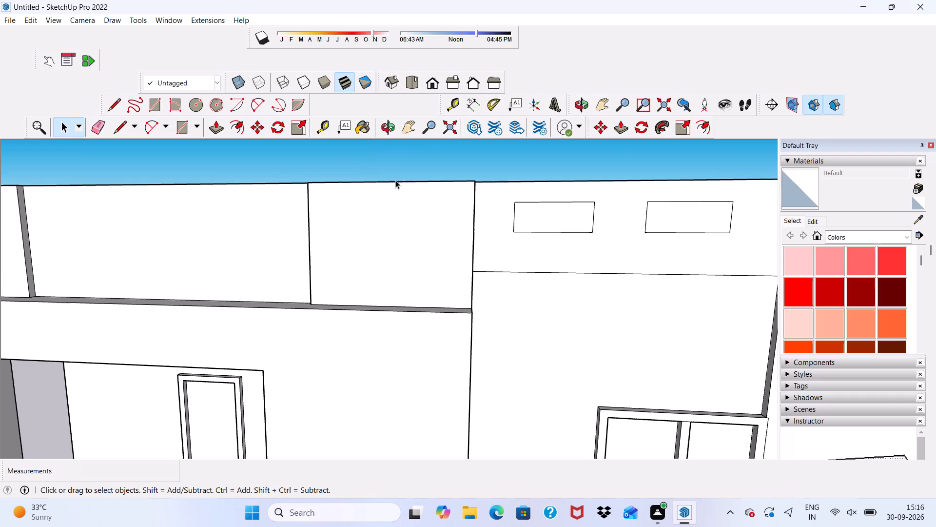
{"action": "left_click", "coordinate": [405, 150]}
{"action": "scroll", "coordinate": [405, 151], "scroll_direction": "down", "scroll_amount": 5}
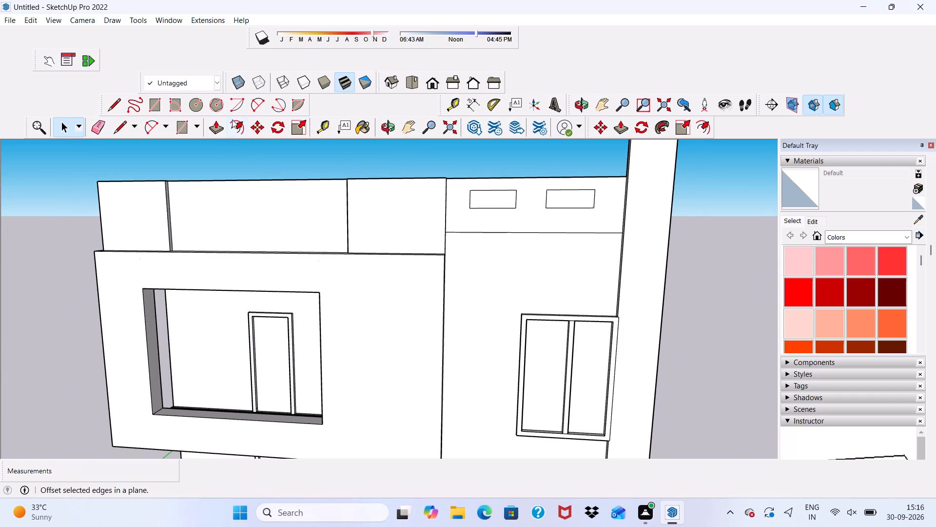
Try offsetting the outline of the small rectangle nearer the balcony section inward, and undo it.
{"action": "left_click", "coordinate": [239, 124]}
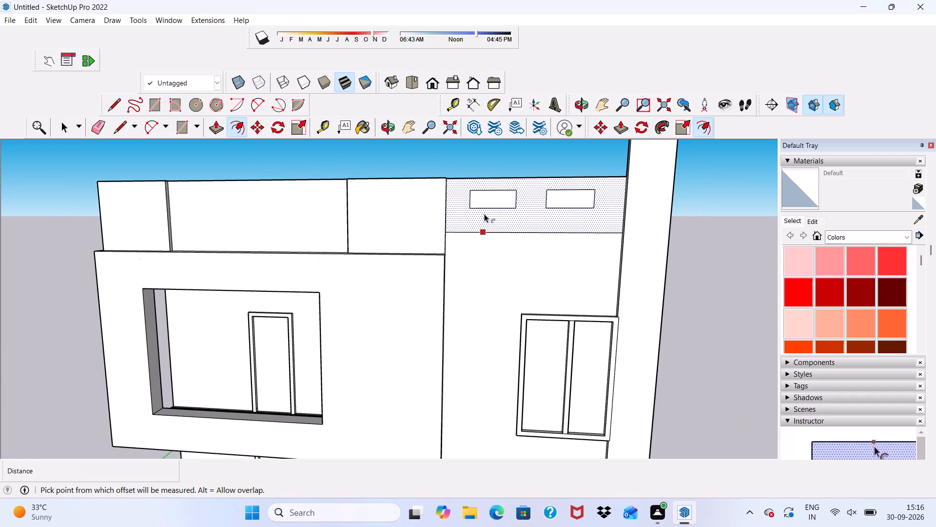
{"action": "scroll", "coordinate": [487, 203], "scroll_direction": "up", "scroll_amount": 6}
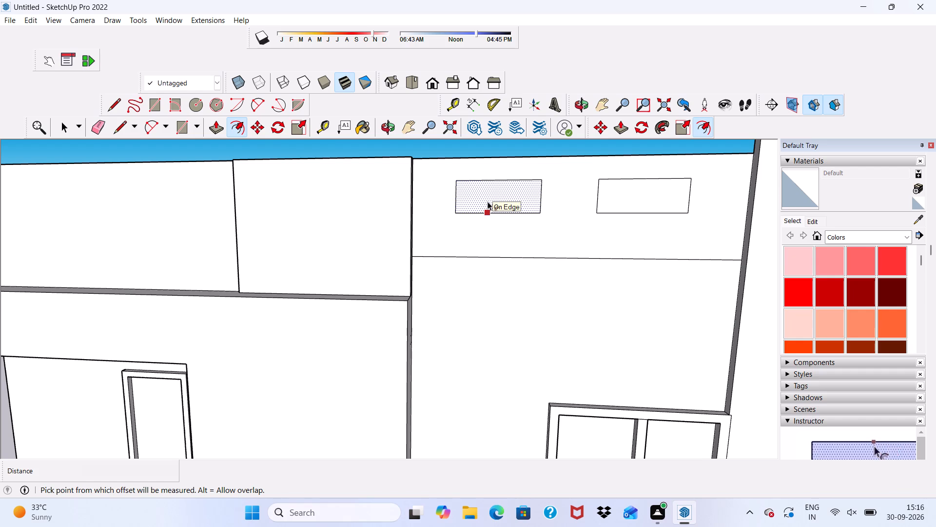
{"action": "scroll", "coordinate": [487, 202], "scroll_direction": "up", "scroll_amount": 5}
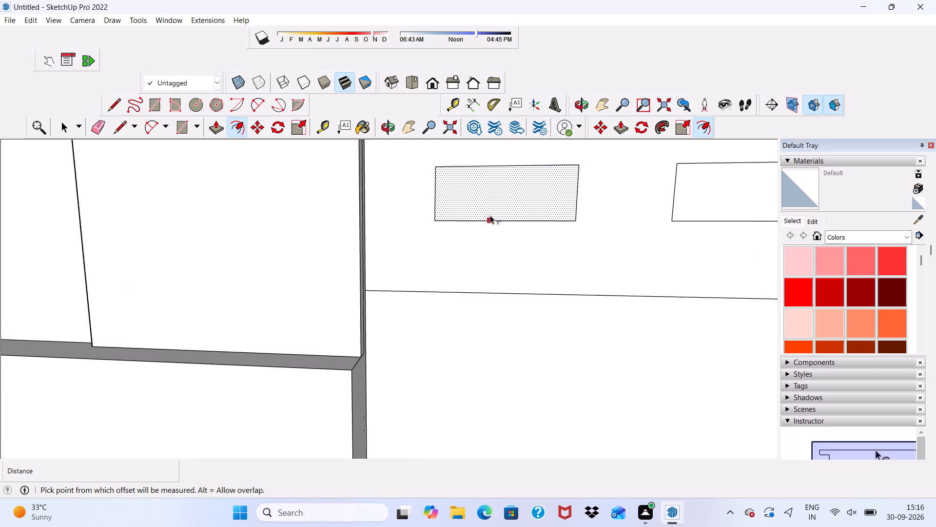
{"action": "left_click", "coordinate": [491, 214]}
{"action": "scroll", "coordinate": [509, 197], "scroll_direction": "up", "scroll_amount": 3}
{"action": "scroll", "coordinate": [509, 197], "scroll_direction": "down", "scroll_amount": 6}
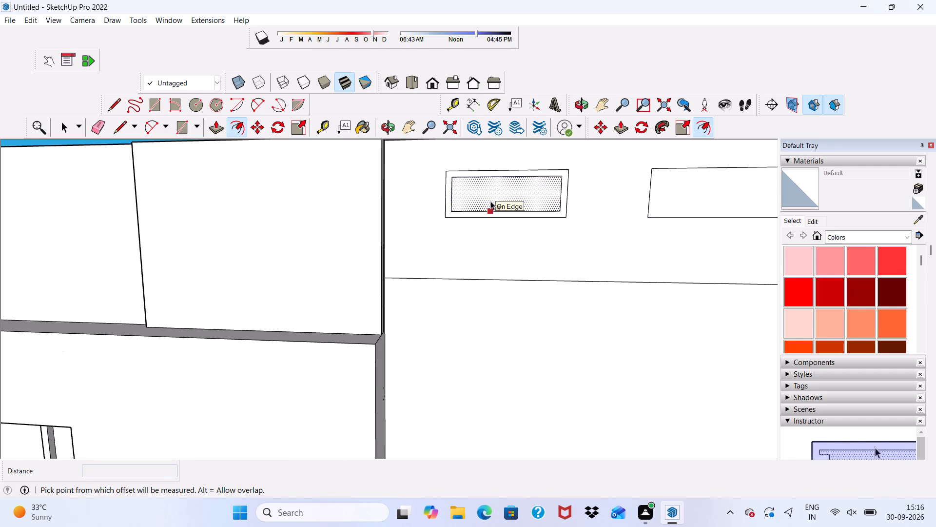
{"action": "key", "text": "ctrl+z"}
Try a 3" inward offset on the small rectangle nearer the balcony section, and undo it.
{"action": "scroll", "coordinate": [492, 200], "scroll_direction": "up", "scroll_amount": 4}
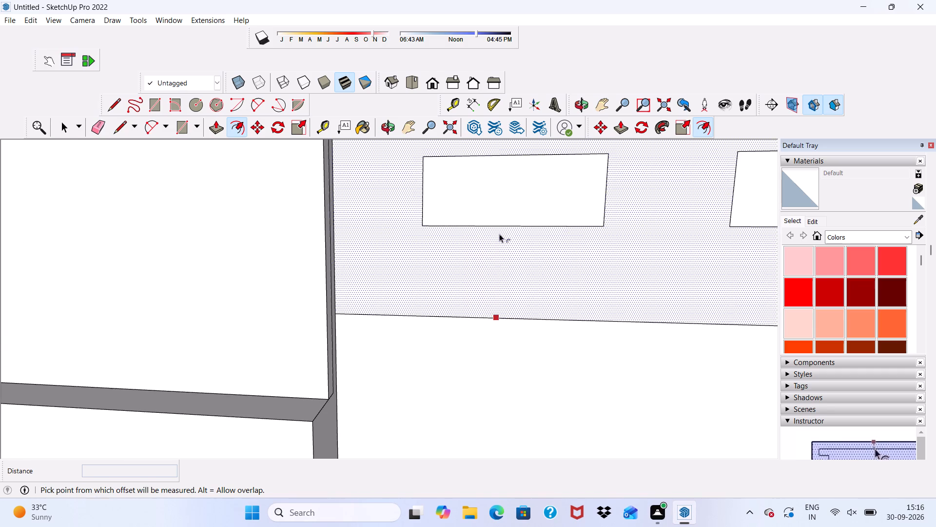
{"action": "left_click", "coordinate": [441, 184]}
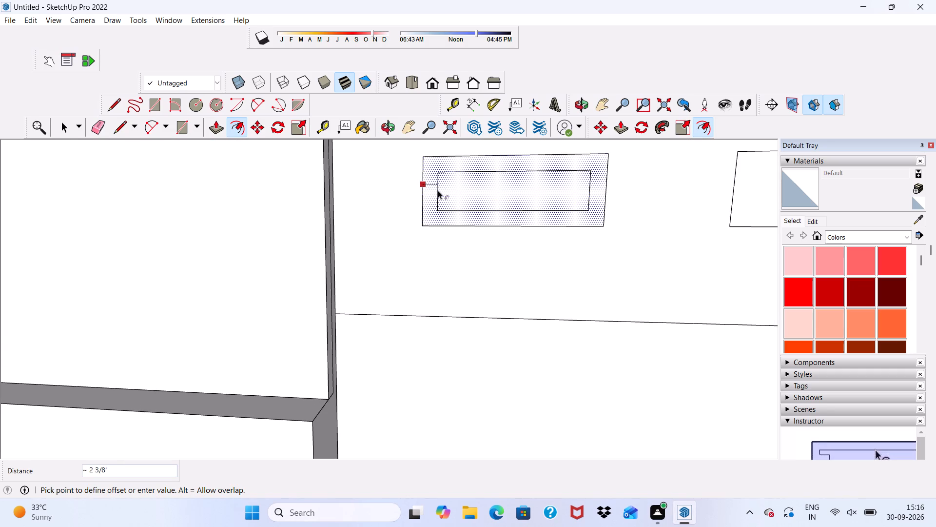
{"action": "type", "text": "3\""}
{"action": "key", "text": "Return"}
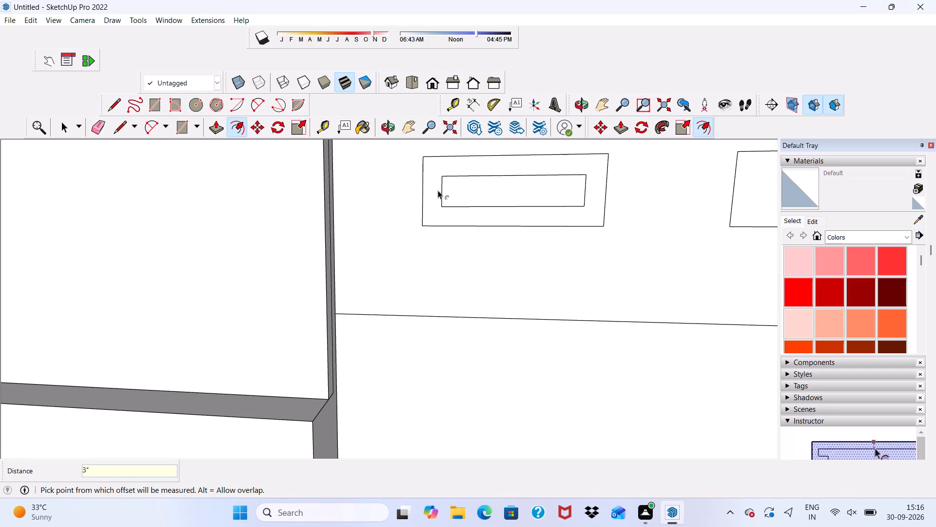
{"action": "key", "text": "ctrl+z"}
Offset the outline of the small rectangle nearer the balcony section inward by about 1 1/8".
{"action": "scroll", "coordinate": [438, 190], "scroll_direction": "up", "scroll_amount": 4}
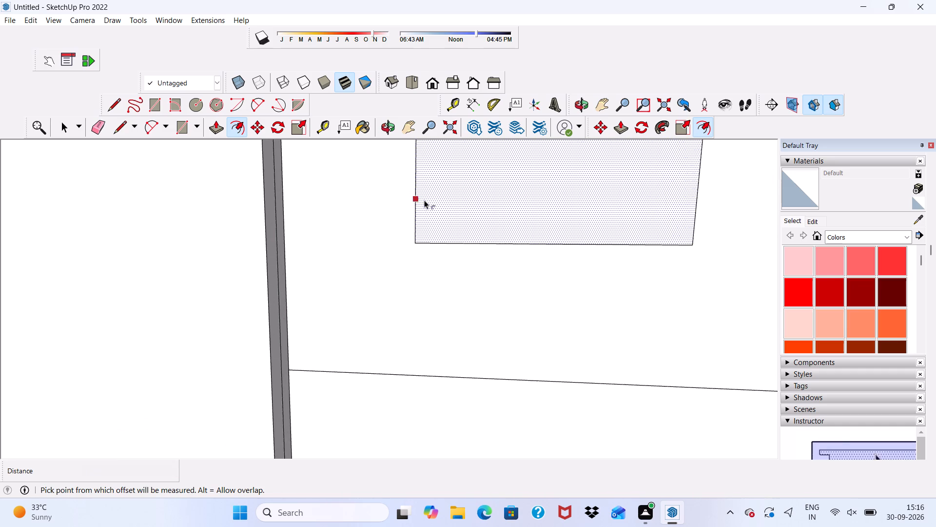
{"action": "left_click", "coordinate": [422, 201]}
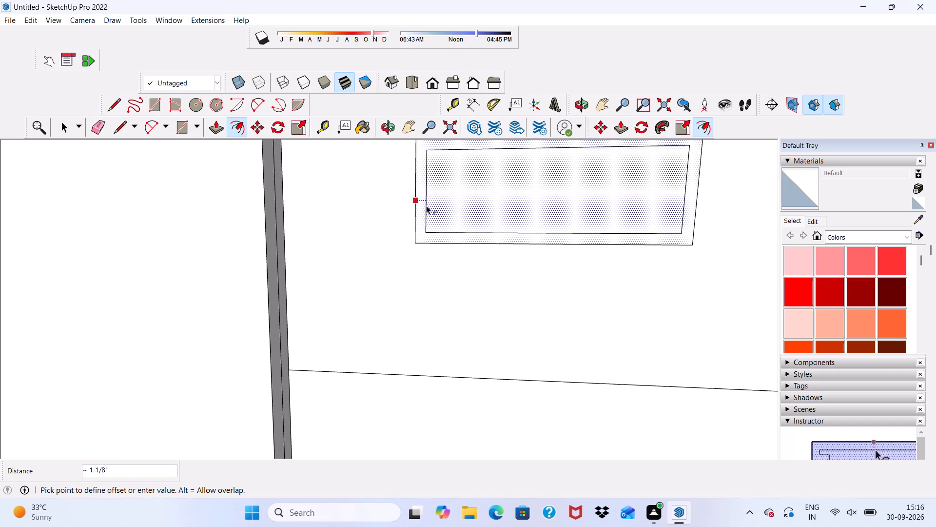
{"action": "left_click", "coordinate": [426, 205]}
Offset the outline of the small rectangle nearer the projecting strip inward by about 1 5/16".
{"action": "scroll", "coordinate": [392, 203], "scroll_direction": "down", "scroll_amount": 2}
{"action": "scroll", "coordinate": [362, 217], "scroll_direction": "up", "scroll_amount": 1}
{"action": "scroll", "coordinate": [353, 223], "scroll_direction": "down", "scroll_amount": 7}
{"action": "scroll", "coordinate": [339, 231], "scroll_direction": "up", "scroll_amount": 1}
{"action": "scroll", "coordinate": [344, 234], "scroll_direction": "down", "scroll_amount": 1}
{"action": "scroll", "coordinate": [604, 222], "scroll_direction": "up", "scroll_amount": 1}
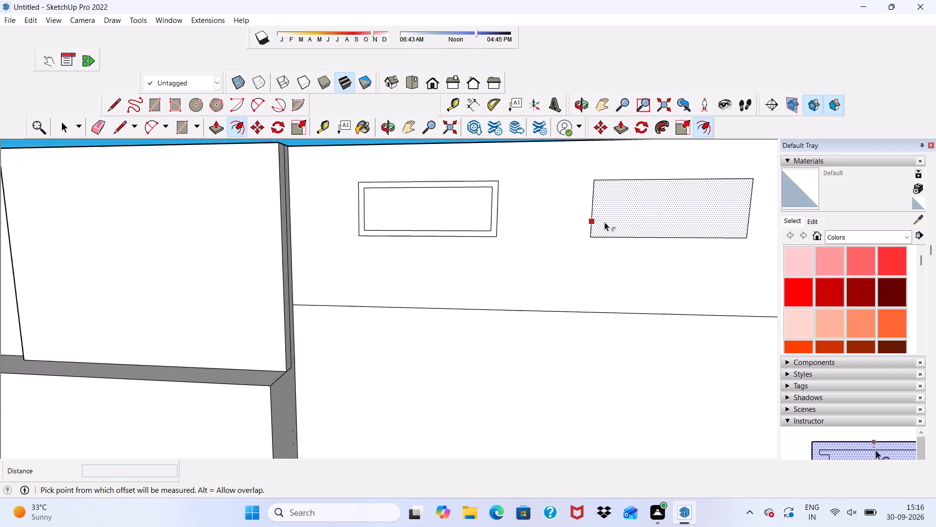
{"action": "left_click", "coordinate": [604, 220]}
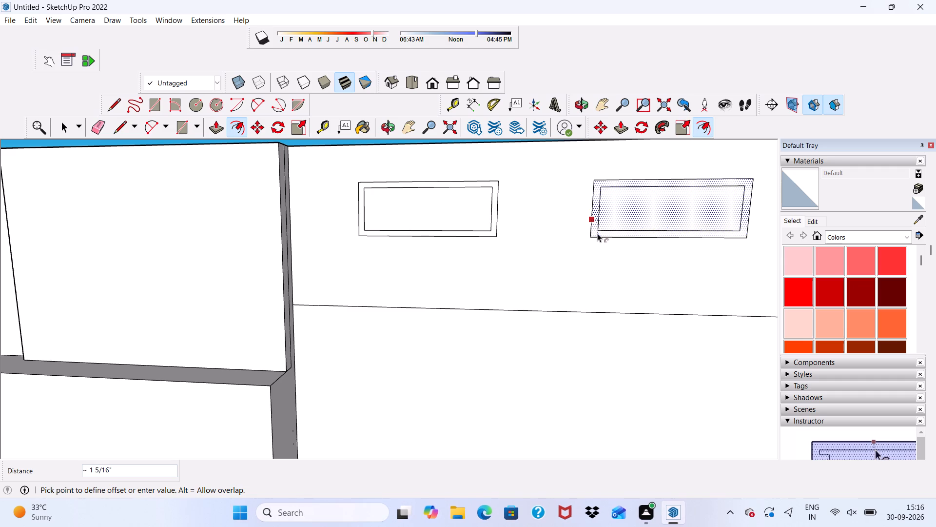
{"action": "left_click", "coordinate": [596, 233]}
{"action": "scroll", "coordinate": [596, 233], "scroll_direction": "down", "scroll_amount": 1}
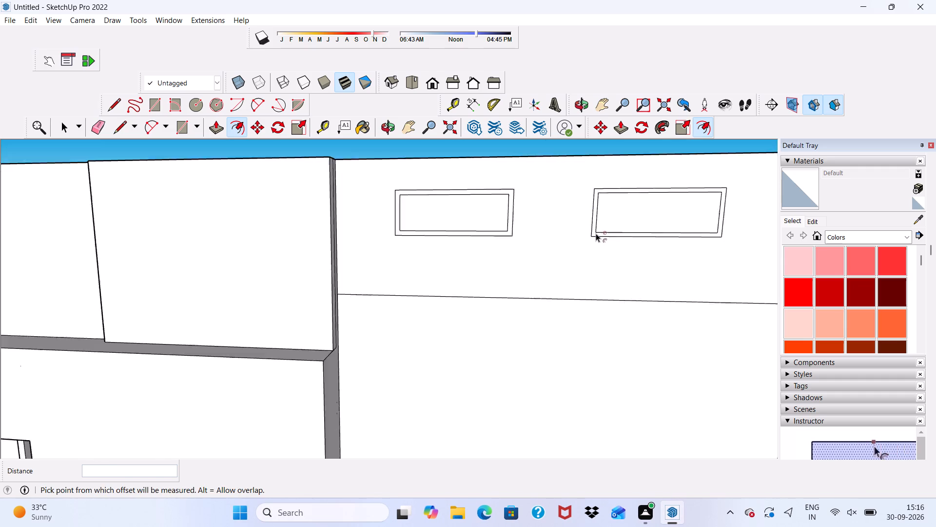
{"action": "scroll", "coordinate": [596, 233], "scroll_direction": "down", "scroll_amount": 8}
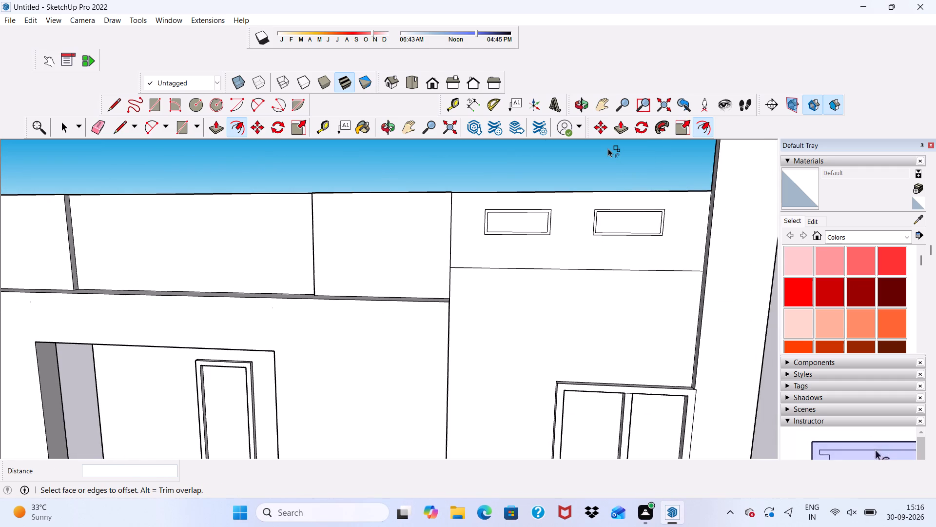
{"action": "key", "text": "space"}
Extrude the border frame of the small rectangle nearer the projecting strip outward by 3".
{"action": "scroll", "coordinate": [608, 148], "scroll_direction": "up", "scroll_amount": 2}
{"action": "scroll", "coordinate": [608, 147], "scroll_direction": "down", "scroll_amount": 4}
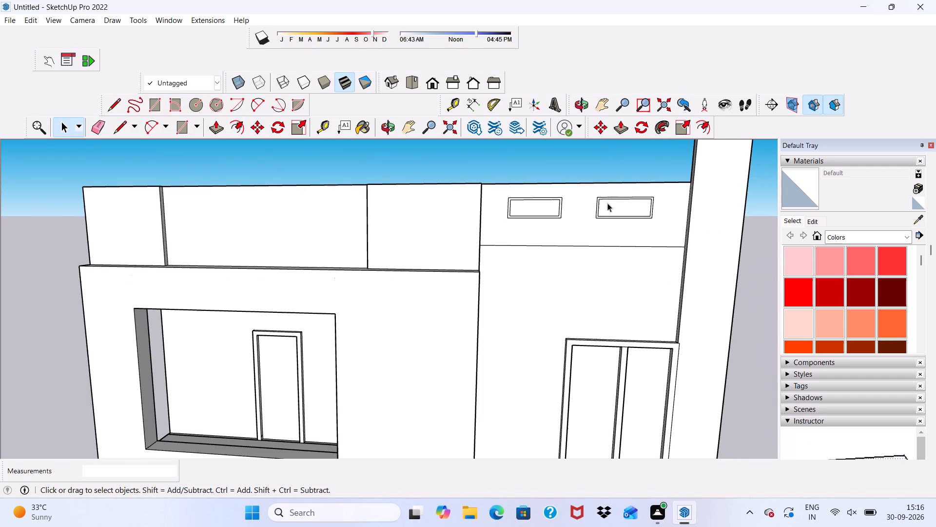
{"action": "scroll", "coordinate": [666, 213], "scroll_direction": "up", "scroll_amount": 15}
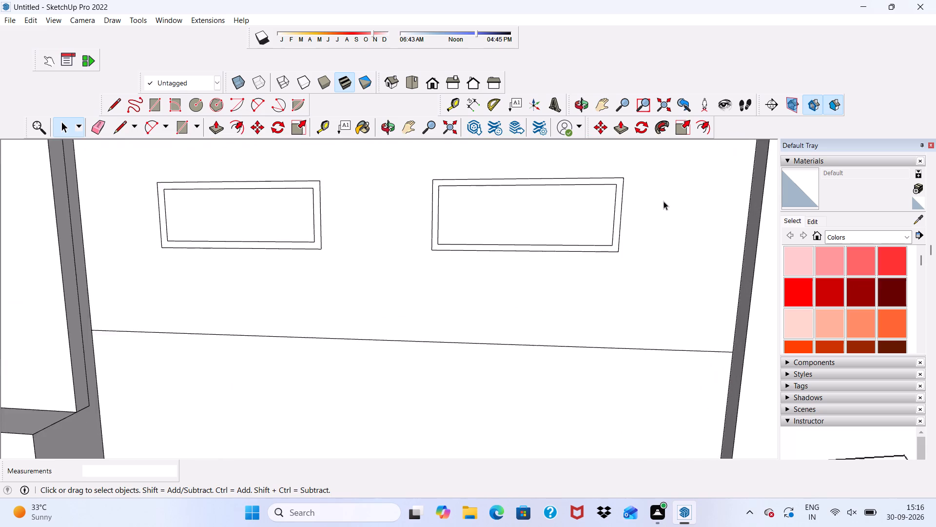
{"action": "scroll", "coordinate": [663, 202], "scroll_direction": "down", "scroll_amount": 4}
{"action": "left_click", "coordinate": [624, 230]}
{"action": "scroll", "coordinate": [624, 231], "scroll_direction": "up", "scroll_amount": 7}
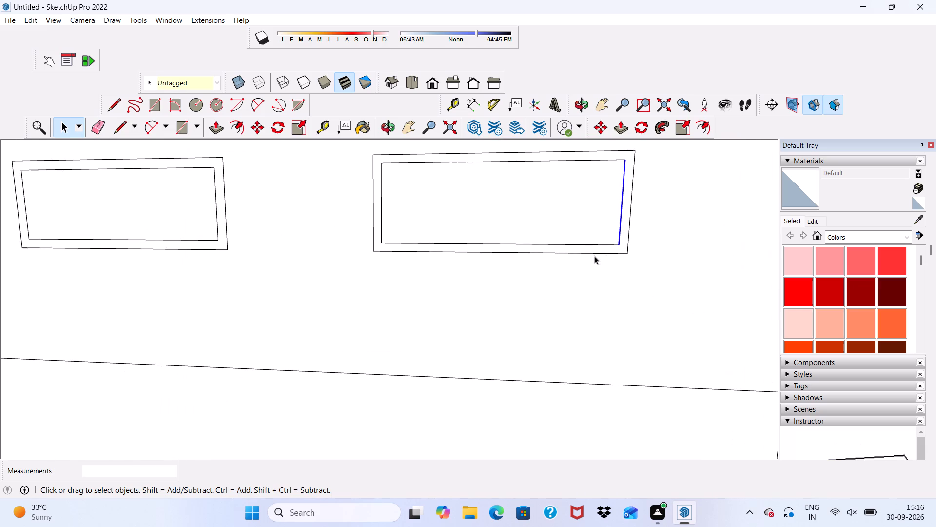
{"action": "left_click", "coordinate": [591, 249]}
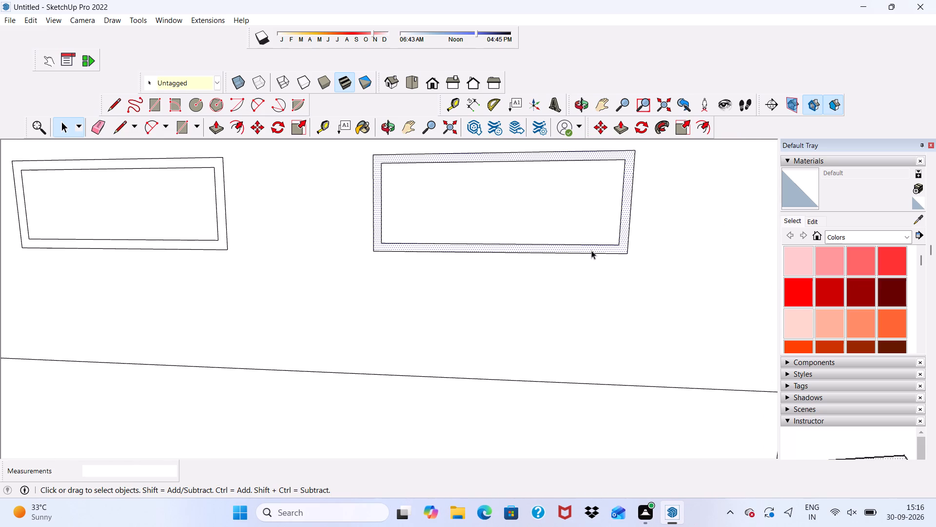
{"action": "left_click", "coordinate": [211, 124]}
{"action": "scroll", "coordinate": [413, 226], "scroll_direction": "up", "scroll_amount": 8}
{"action": "left_click", "coordinate": [409, 250]}
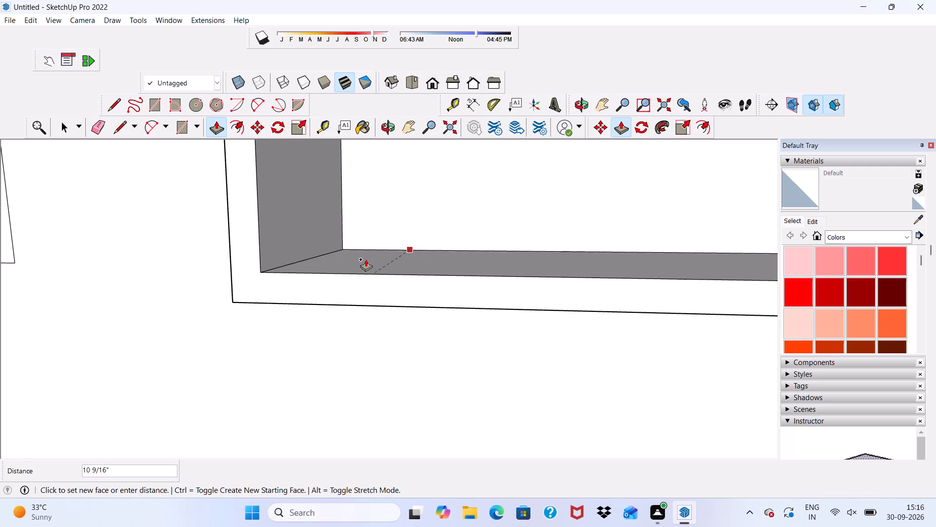
{"action": "type", "text": "3\""}
{"action": "key", "text": "Return"}
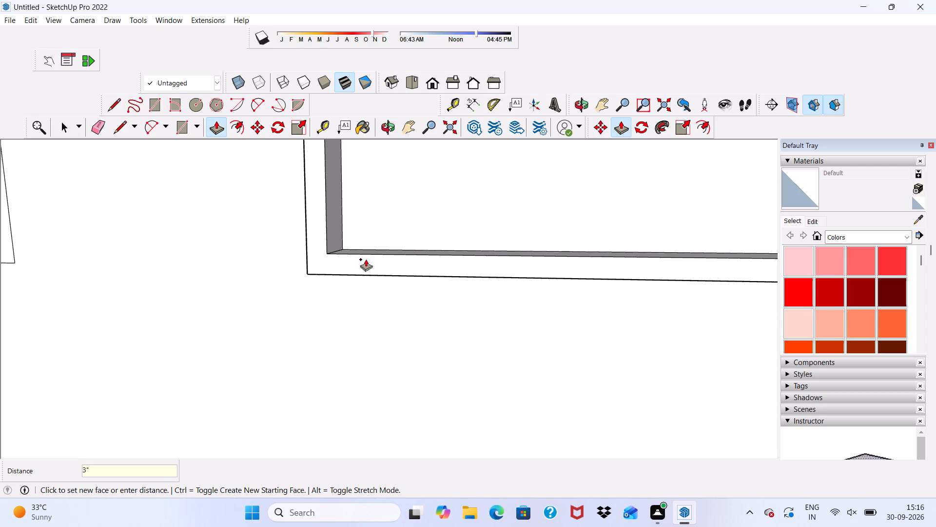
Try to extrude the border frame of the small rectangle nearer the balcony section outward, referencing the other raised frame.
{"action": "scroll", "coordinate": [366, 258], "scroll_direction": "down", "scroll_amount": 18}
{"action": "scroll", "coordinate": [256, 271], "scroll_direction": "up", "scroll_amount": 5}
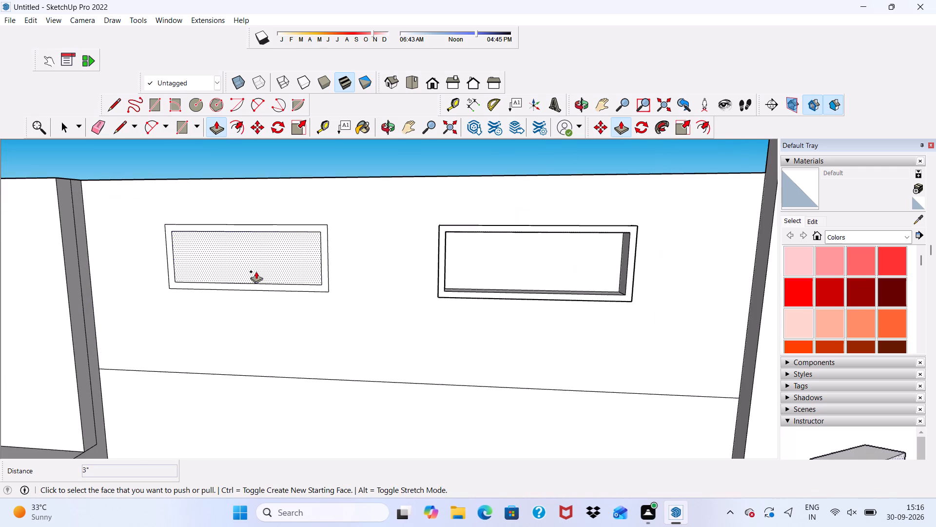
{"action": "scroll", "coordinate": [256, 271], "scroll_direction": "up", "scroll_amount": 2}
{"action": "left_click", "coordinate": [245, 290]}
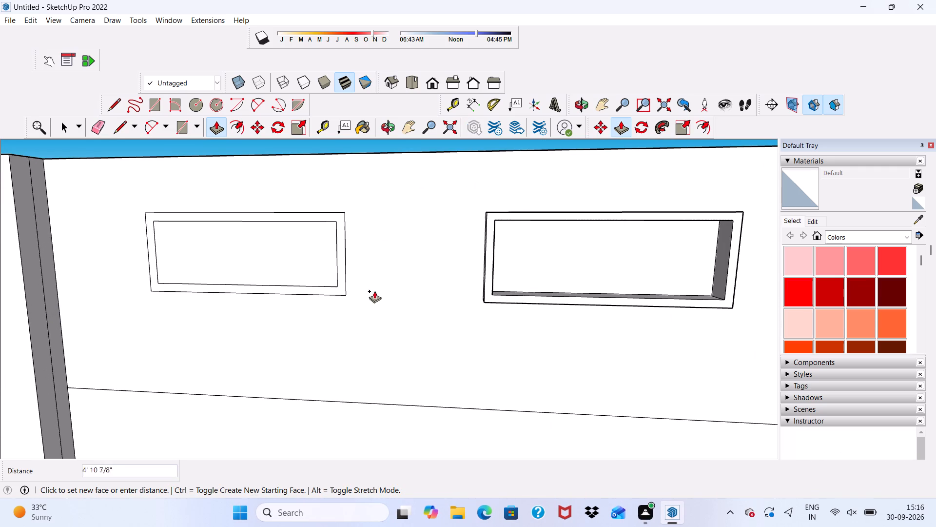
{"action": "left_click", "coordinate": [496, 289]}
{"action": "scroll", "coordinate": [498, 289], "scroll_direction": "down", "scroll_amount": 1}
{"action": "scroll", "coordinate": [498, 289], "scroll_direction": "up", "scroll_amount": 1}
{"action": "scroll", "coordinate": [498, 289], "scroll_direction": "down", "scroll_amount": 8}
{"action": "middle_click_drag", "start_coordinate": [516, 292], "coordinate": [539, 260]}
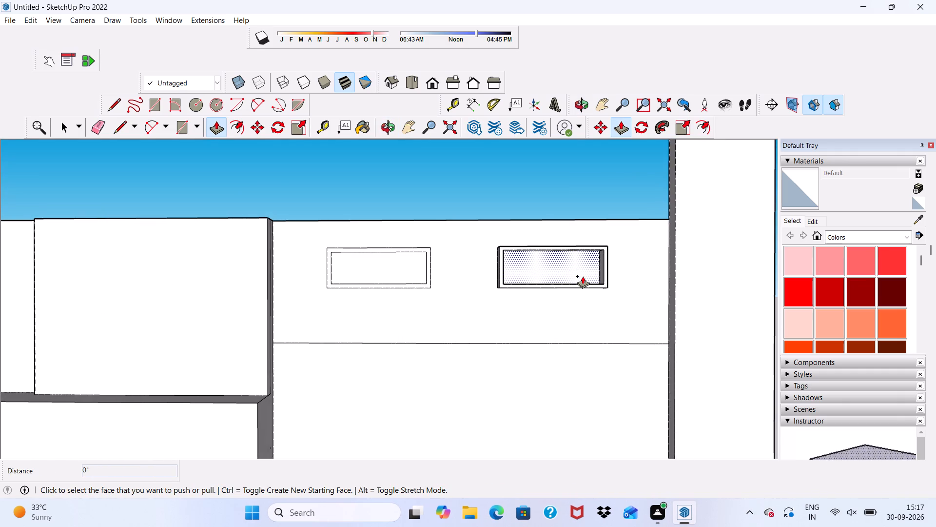
Extrude the border frame of the small rectangle nearer the balcony section outward, flush with the other raised frame.
{"action": "key", "text": "space"}
{"action": "scroll", "coordinate": [583, 276], "scroll_direction": "down", "scroll_amount": 3}
{"action": "scroll", "coordinate": [583, 276], "scroll_direction": "up", "scroll_amount": 1}
{"action": "scroll", "coordinate": [583, 276], "scroll_direction": "down", "scroll_amount": 5}
{"action": "scroll", "coordinate": [452, 232], "scroll_direction": "up", "scroll_amount": 5}
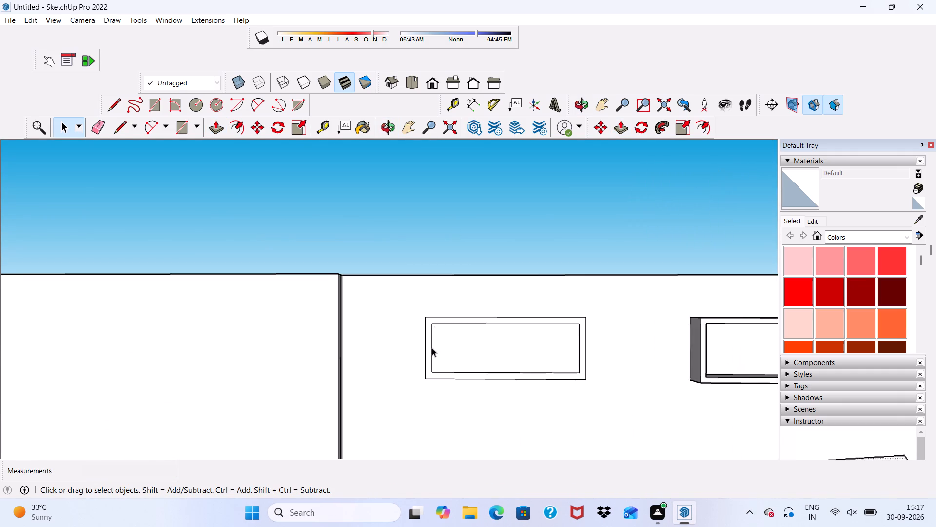
{"action": "scroll", "coordinate": [432, 348], "scroll_direction": "up", "scroll_amount": 1}
{"action": "middle_click_drag", "start_coordinate": [432, 347], "coordinate": [547, 269]}
{"action": "scroll", "coordinate": [462, 341], "scroll_direction": "up", "scroll_amount": 3}
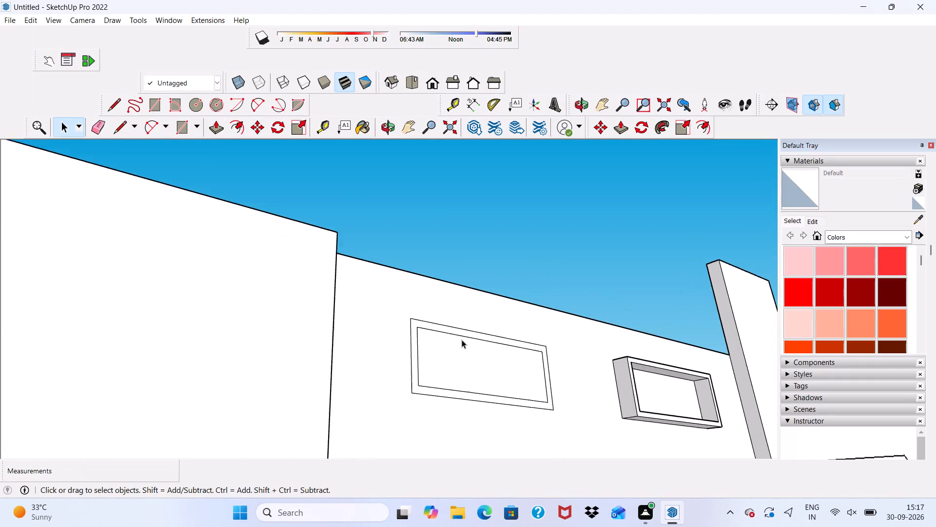
{"action": "scroll", "coordinate": [462, 340], "scroll_direction": "up", "scroll_amount": 2}
{"action": "left_click", "coordinate": [398, 364]}
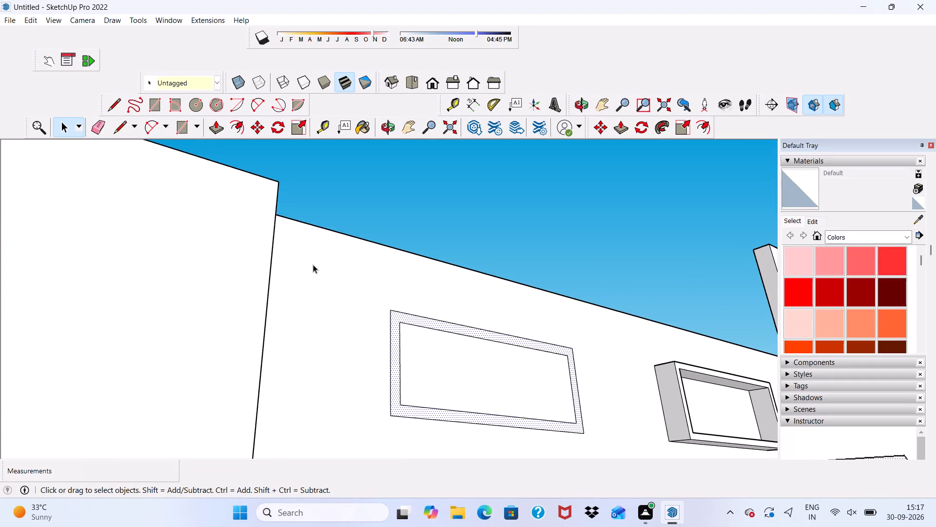
{"action": "left_click", "coordinate": [210, 124]}
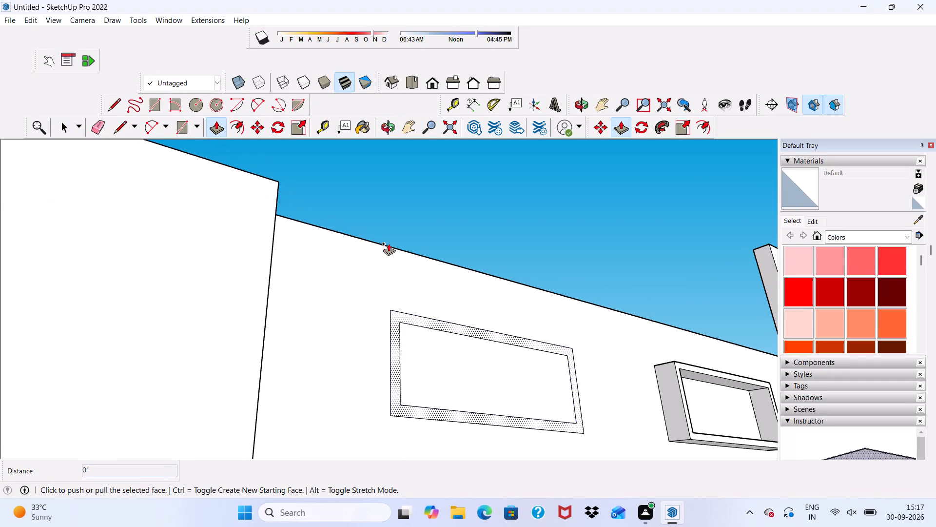
{"action": "scroll", "coordinate": [389, 244], "scroll_direction": "down", "scroll_amount": 4}
{"action": "scroll", "coordinate": [412, 349], "scroll_direction": "up", "scroll_amount": 8}
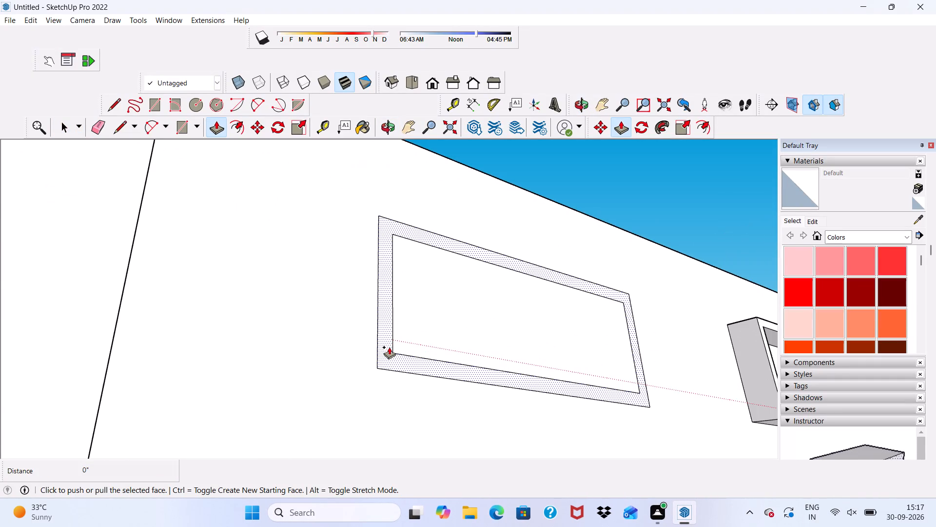
{"action": "left_click", "coordinate": [390, 345]}
{"action": "scroll", "coordinate": [390, 347], "scroll_direction": "down", "scroll_amount": 5}
{"action": "scroll", "coordinate": [450, 339], "scroll_direction": "down", "scroll_amount": 9}
{"action": "middle_click_drag", "start_coordinate": [460, 337], "coordinate": [416, 376]}
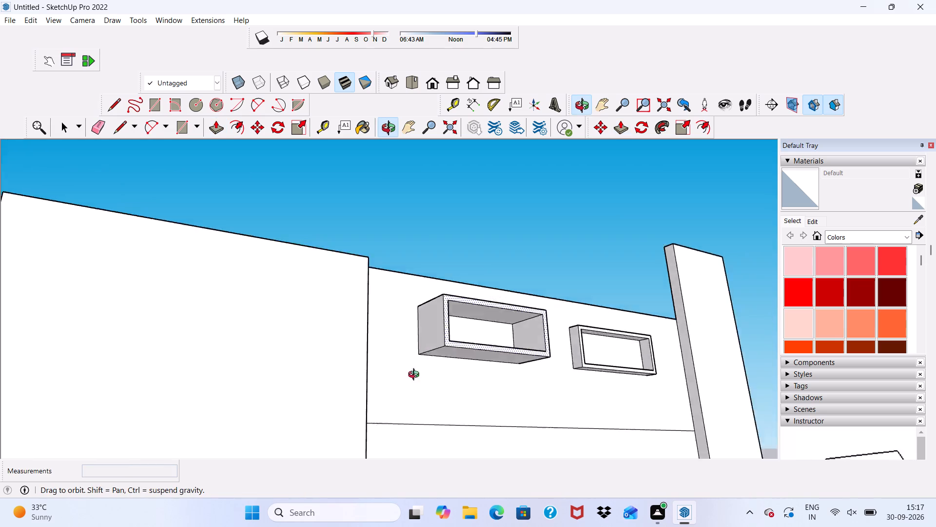
{"action": "middle_click_drag", "start_coordinate": [416, 376], "coordinate": [316, 406]}
{"action": "scroll", "coordinate": [584, 347], "scroll_direction": "down", "scroll_amount": 2}
{"action": "scroll", "coordinate": [613, 313], "scroll_direction": "up", "scroll_amount": 1}
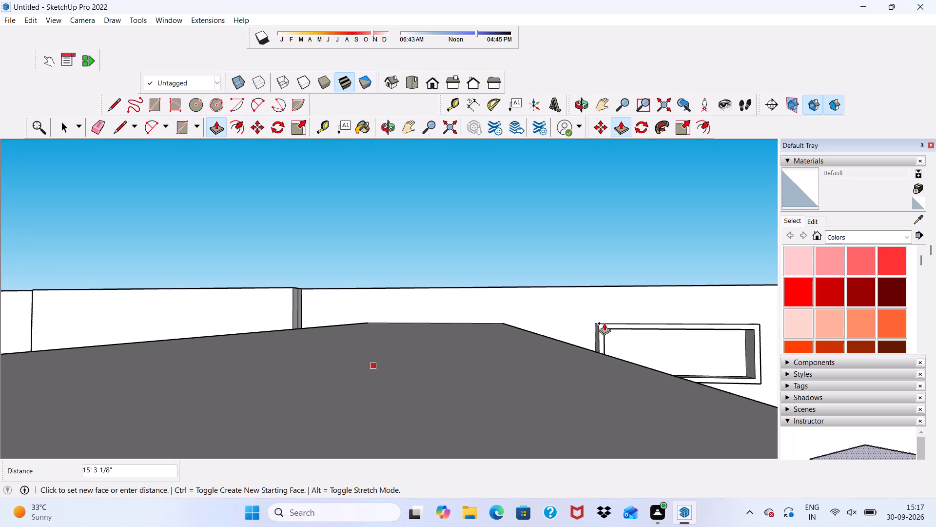
{"action": "left_click", "coordinate": [599, 335]}
{"action": "key", "text": "space"}
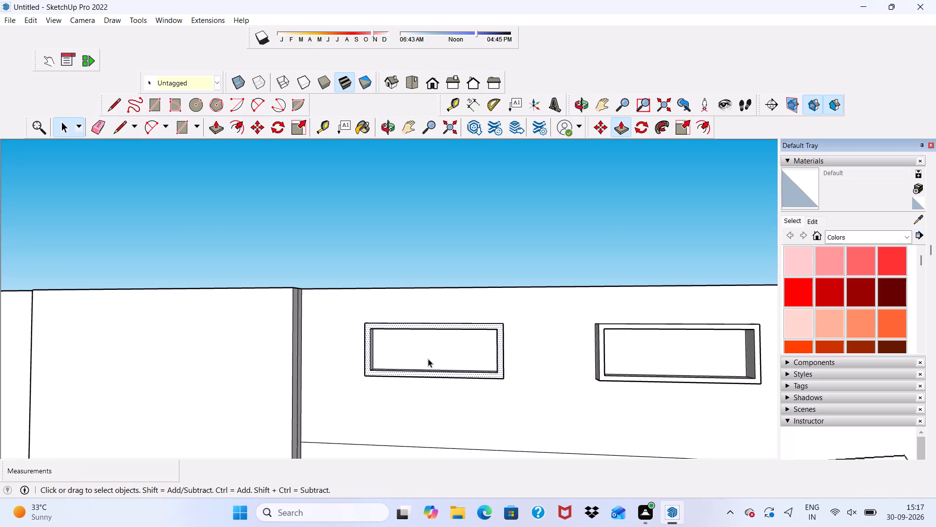
Examine the two raised frames and the upper front elevation from several angles and distances.
{"action": "middle_click_drag", "start_coordinate": [428, 358], "coordinate": [498, 321]}
{"action": "scroll", "coordinate": [561, 383], "scroll_direction": "down", "scroll_amount": 1}
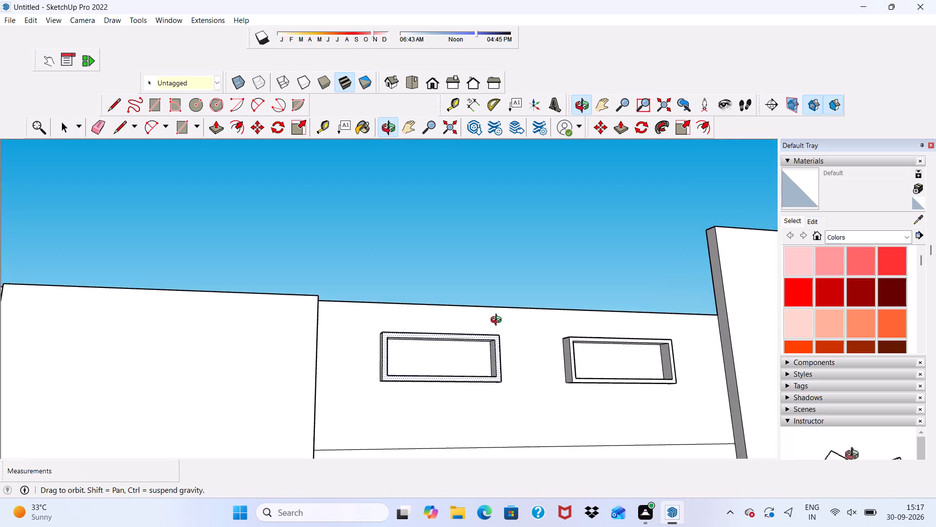
{"action": "middle_click_drag", "start_coordinate": [498, 321], "coordinate": [502, 319]}
{"action": "scroll", "coordinate": [504, 318], "scroll_direction": "up", "scroll_amount": 1}
{"action": "scroll", "coordinate": [504, 318], "scroll_direction": "down", "scroll_amount": 8}
{"action": "scroll", "coordinate": [504, 318], "scroll_direction": "up", "scroll_amount": 1}
{"action": "scroll", "coordinate": [504, 318], "scroll_direction": "down", "scroll_amount": 1}
{"action": "middle_click_drag", "start_coordinate": [504, 315], "coordinate": [468, 369]}
{"action": "scroll", "coordinate": [467, 360], "scroll_direction": "up", "scroll_amount": 5}
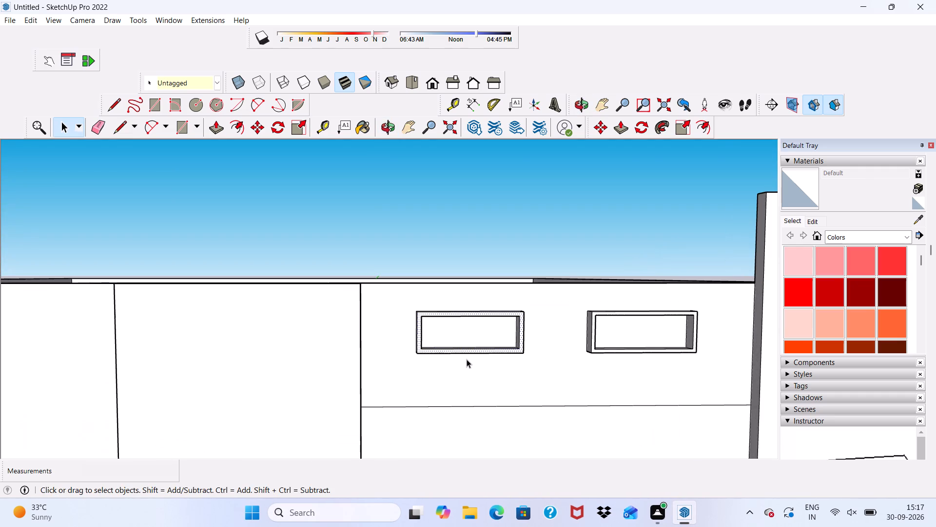
{"action": "scroll", "coordinate": [470, 354], "scroll_direction": "up", "scroll_amount": 2}
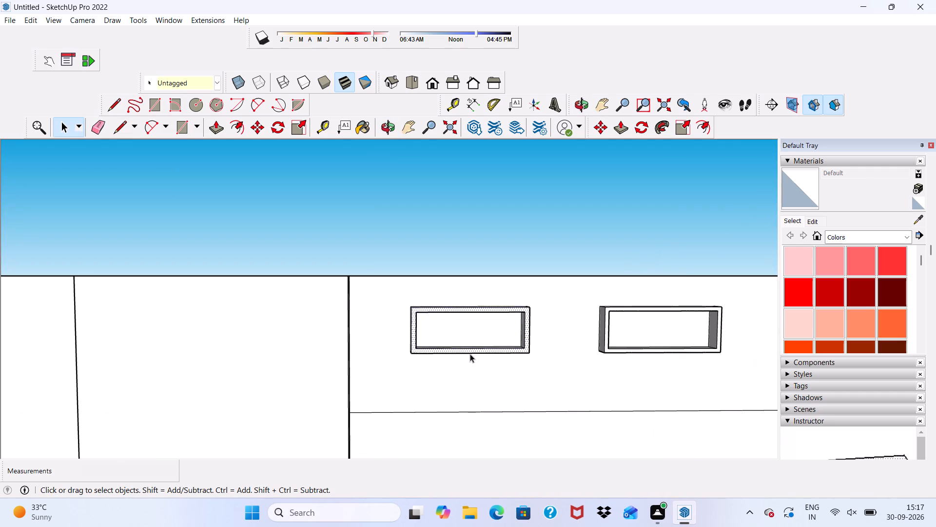
{"action": "scroll", "coordinate": [470, 354], "scroll_direction": "up", "scroll_amount": 2}
{"action": "middle_click_drag", "start_coordinate": [470, 352], "coordinate": [587, 365]}
{"action": "scroll", "coordinate": [534, 372], "scroll_direction": "down", "scroll_amount": 1}
{"action": "middle_click_drag", "start_coordinate": [592, 365], "coordinate": [598, 363]}
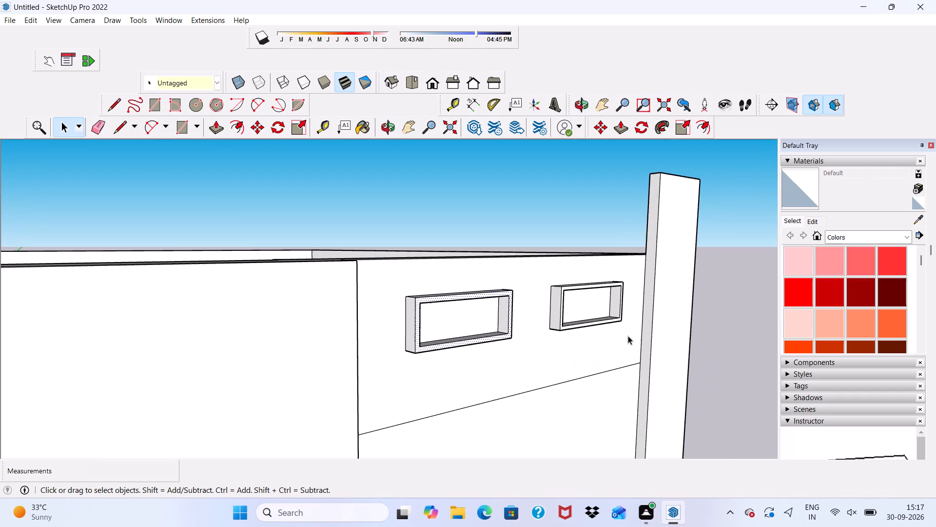
{"action": "scroll", "coordinate": [642, 283], "scroll_direction": "down", "scroll_amount": 4}
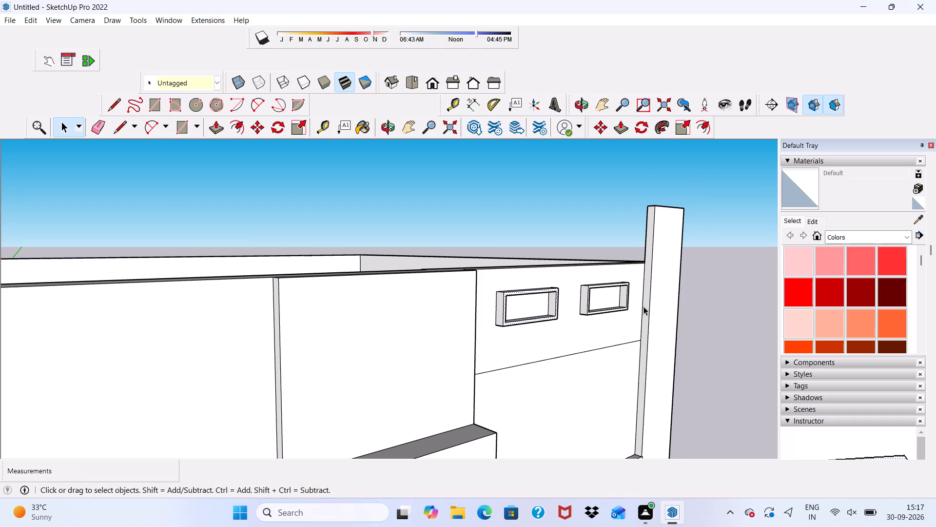
{"action": "scroll", "coordinate": [643, 306], "scroll_direction": "down", "scroll_amount": 8}
{"action": "middle_click_drag", "start_coordinate": [652, 325], "coordinate": [502, 318]}
{"action": "scroll", "coordinate": [502, 318], "scroll_direction": "up", "scroll_amount": 4}
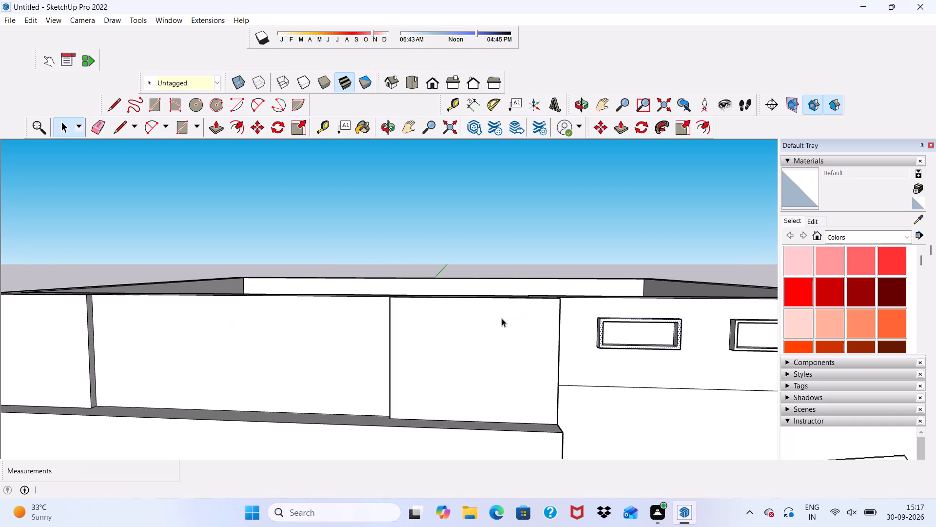
{"action": "middle_click_drag", "start_coordinate": [502, 318], "coordinate": [556, 312]}
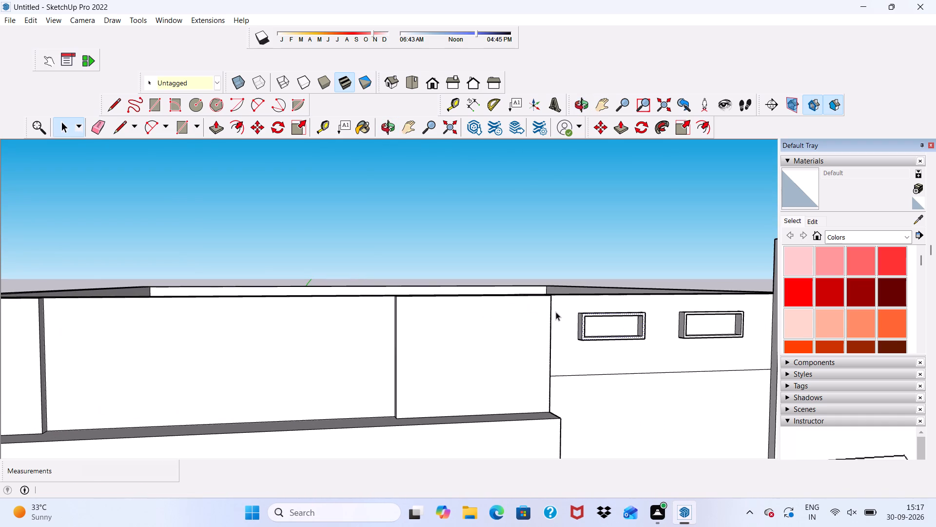
{"action": "scroll", "coordinate": [556, 312], "scroll_direction": "up", "scroll_amount": 2}
{"action": "scroll", "coordinate": [556, 312], "scroll_direction": "down", "scroll_amount": 9}
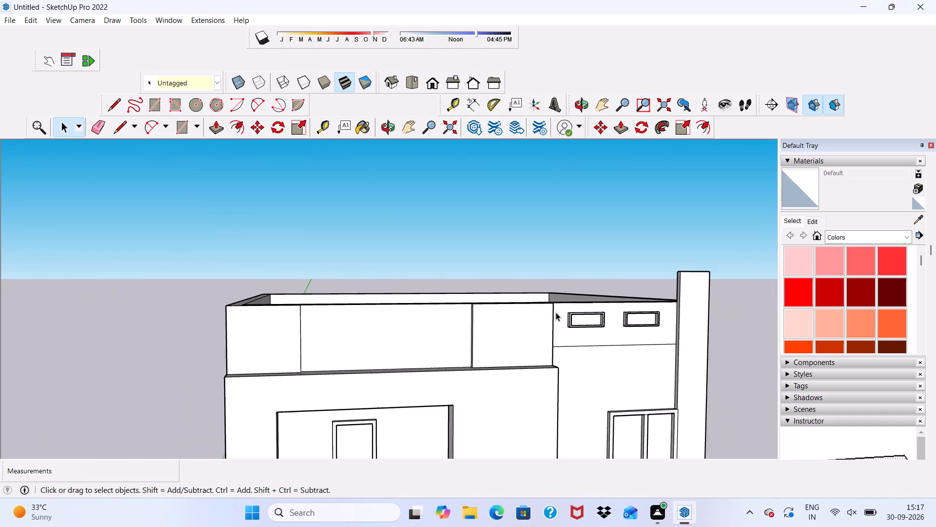
{"action": "scroll", "coordinate": [556, 312], "scroll_direction": "down", "scroll_amount": 5}
{"action": "middle_click_drag", "start_coordinate": [556, 310], "coordinate": [508, 278]}
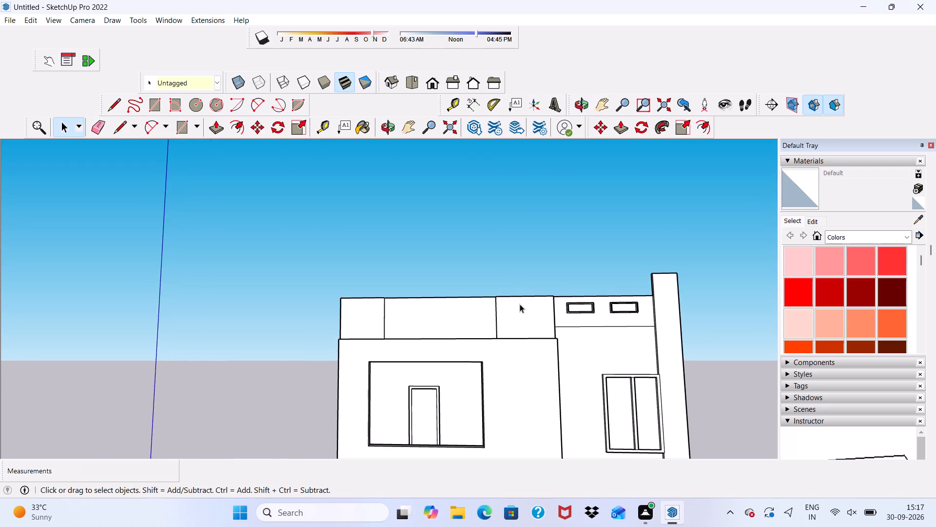
{"action": "scroll", "coordinate": [522, 306], "scroll_direction": "down", "scroll_amount": 4}
{"action": "scroll", "coordinate": [585, 320], "scroll_direction": "up", "scroll_amount": 9}
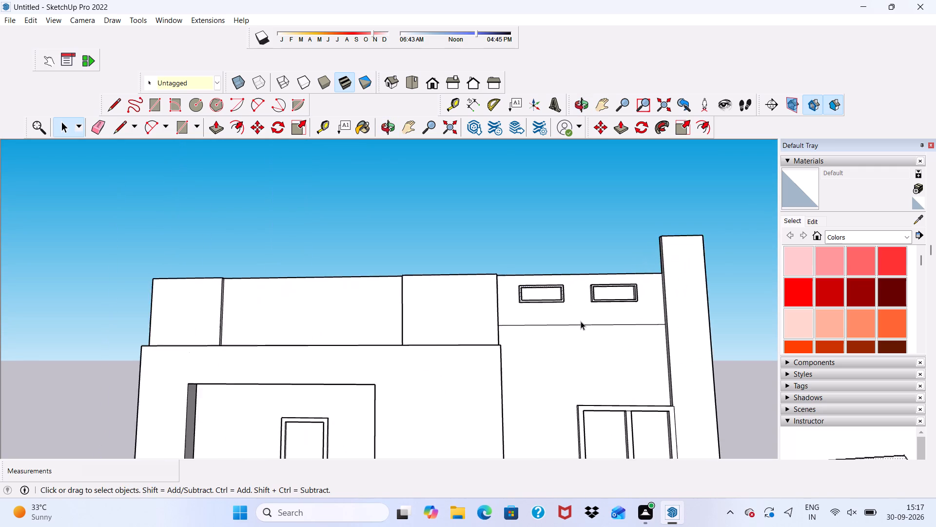
{"action": "scroll", "coordinate": [581, 321], "scroll_direction": "up", "scroll_amount": 1}
{"action": "scroll", "coordinate": [581, 321], "scroll_direction": "down", "scroll_amount": 3}
{"action": "scroll", "coordinate": [597, 354], "scroll_direction": "up", "scroll_amount": 4}
{"action": "middle_click_drag", "start_coordinate": [551, 362], "coordinate": [551, 360]}
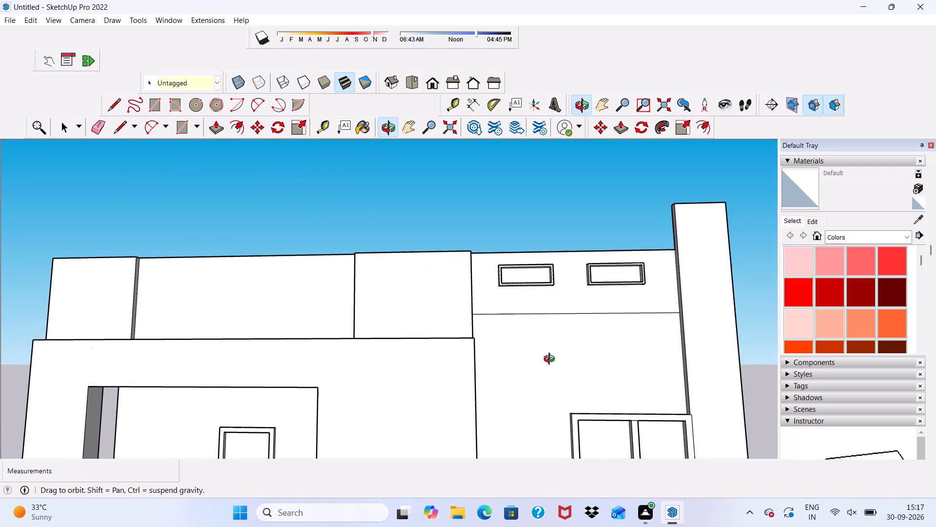
Erase the vertical seam line on the side face of the projecting parapet section beside the framed-opening wall.
{"action": "middle_click_drag", "start_coordinate": [551, 360], "coordinate": [441, 371]}
{"action": "scroll", "coordinate": [448, 333], "scroll_direction": "up", "scroll_amount": 6}
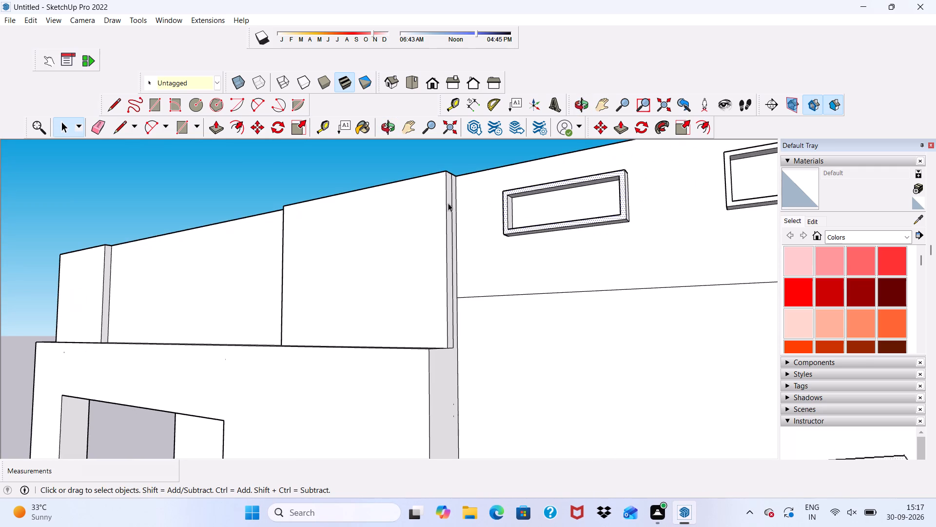
{"action": "left_click", "coordinate": [100, 126]}
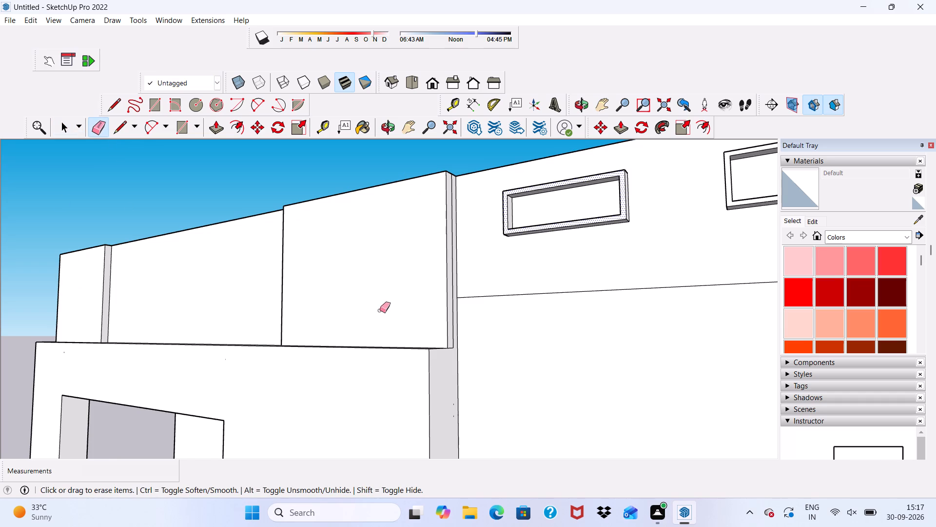
{"action": "scroll", "coordinate": [380, 310], "scroll_direction": "up", "scroll_amount": 4}
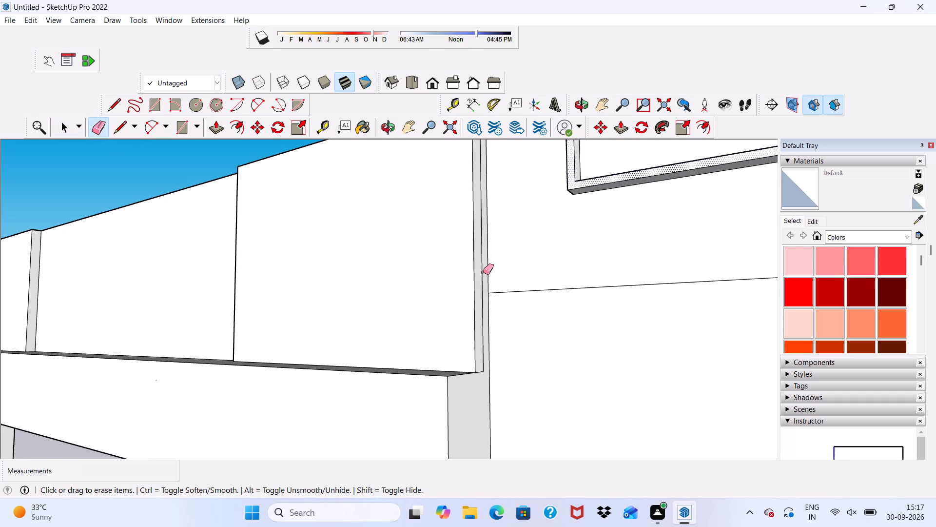
{"action": "left_click", "coordinate": [481, 271]}
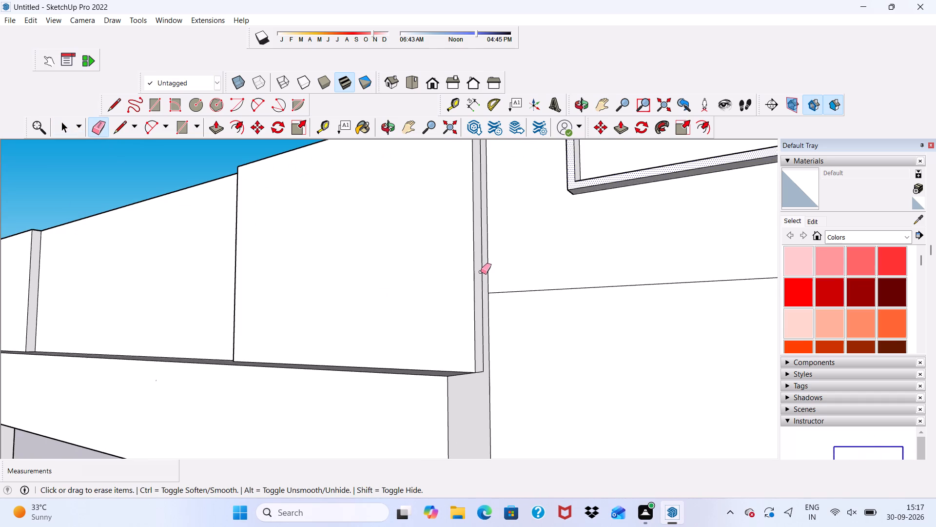
{"action": "left_click", "coordinate": [481, 271]}
{"action": "scroll", "coordinate": [481, 269], "scroll_direction": "up", "scroll_amount": 2}
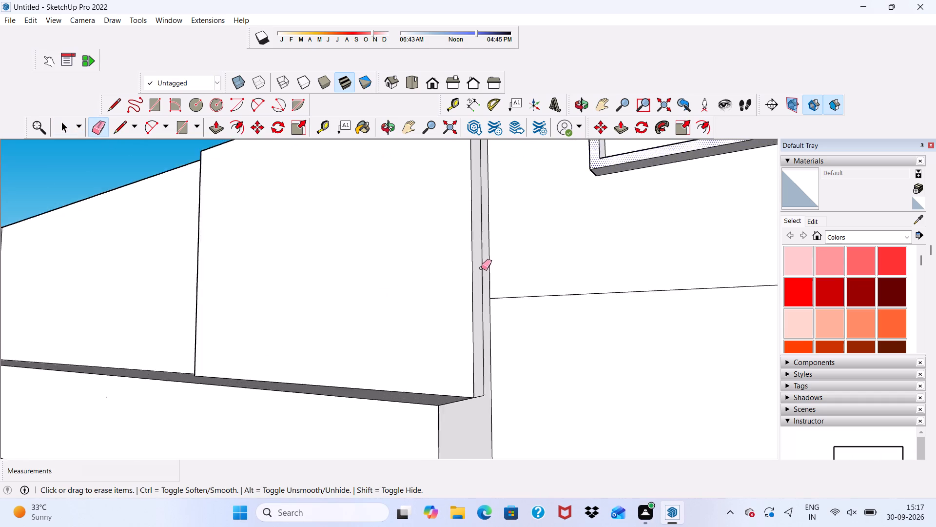
{"action": "scroll", "coordinate": [481, 268], "scroll_direction": "up", "scroll_amount": 8}
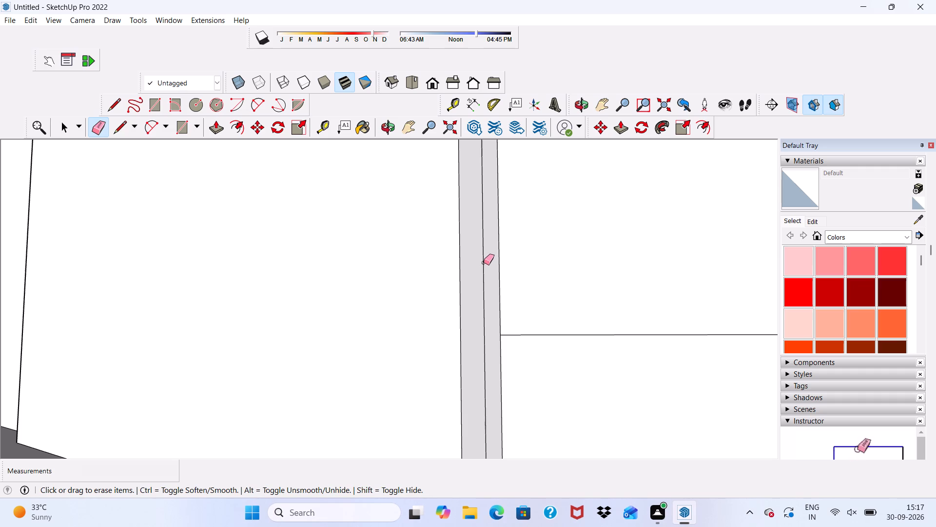
{"action": "left_click", "coordinate": [485, 261]}
{"action": "left_click", "coordinate": [485, 260]}
{"action": "left_click", "coordinate": [485, 260]}
{"action": "scroll", "coordinate": [485, 260], "scroll_direction": "up", "scroll_amount": 5}
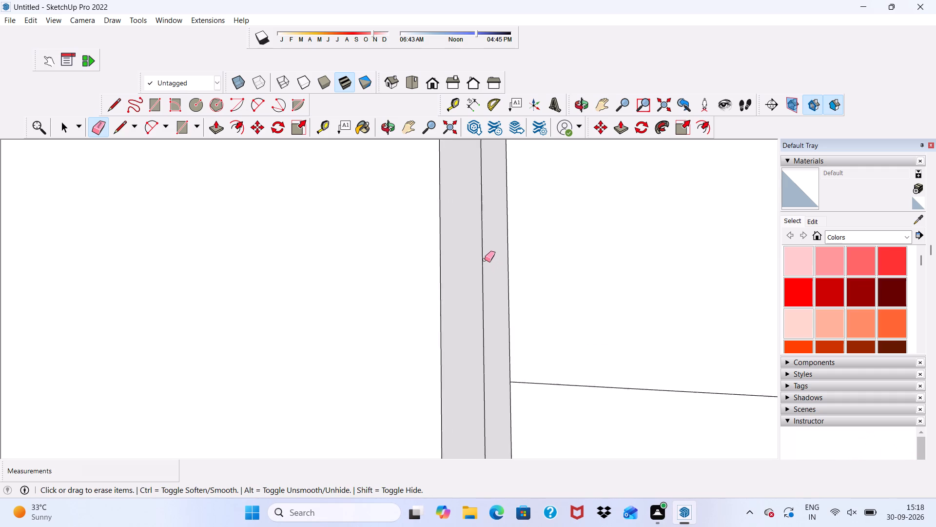
{"action": "scroll", "coordinate": [485, 260], "scroll_direction": "up", "scroll_amount": 5}
{"action": "left_click", "coordinate": [482, 257]}
{"action": "double_click", "coordinate": [481, 258]}
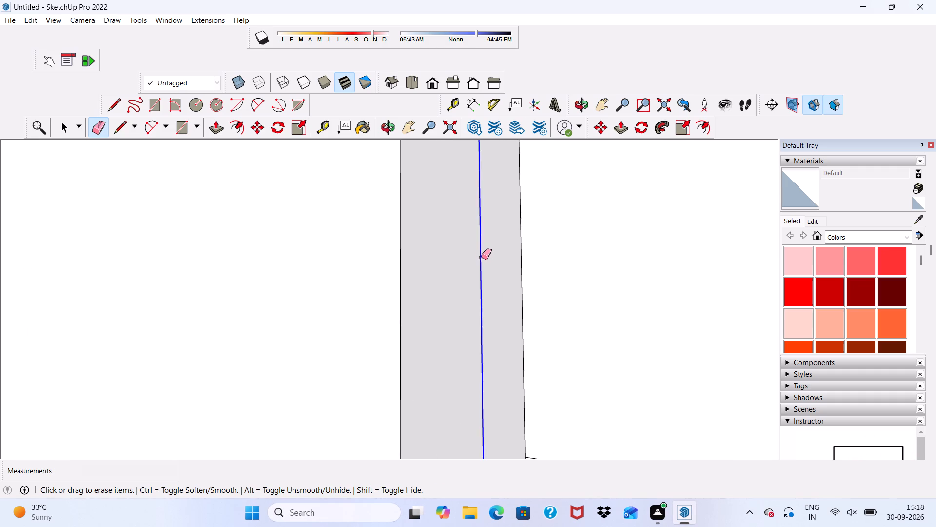
{"action": "scroll", "coordinate": [481, 258], "scroll_direction": "down", "scroll_amount": 2}
{"action": "scroll", "coordinate": [473, 288], "scroll_direction": "down", "scroll_amount": 20}
{"action": "scroll", "coordinate": [473, 288], "scroll_direction": "down", "scroll_amount": 2}
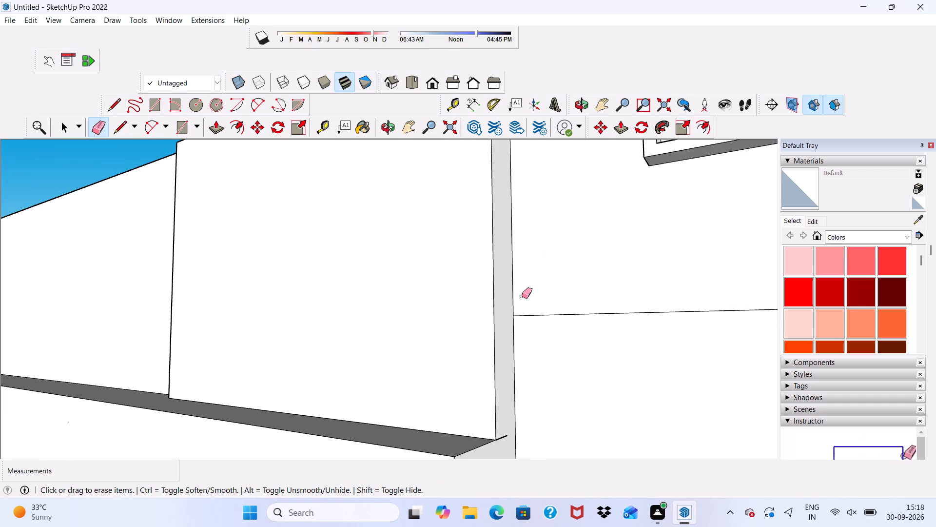
Erase the seam line across the top of the projecting parapet section beside the framed-opening wall.
{"action": "scroll", "coordinate": [522, 296], "scroll_direction": "down", "scroll_amount": 2}
{"action": "scroll", "coordinate": [522, 296], "scroll_direction": "up", "scroll_amount": 1}
{"action": "middle_click_drag", "start_coordinate": [472, 304], "coordinate": [582, 489]}
{"action": "scroll", "coordinate": [523, 303], "scroll_direction": "up", "scroll_amount": 3}
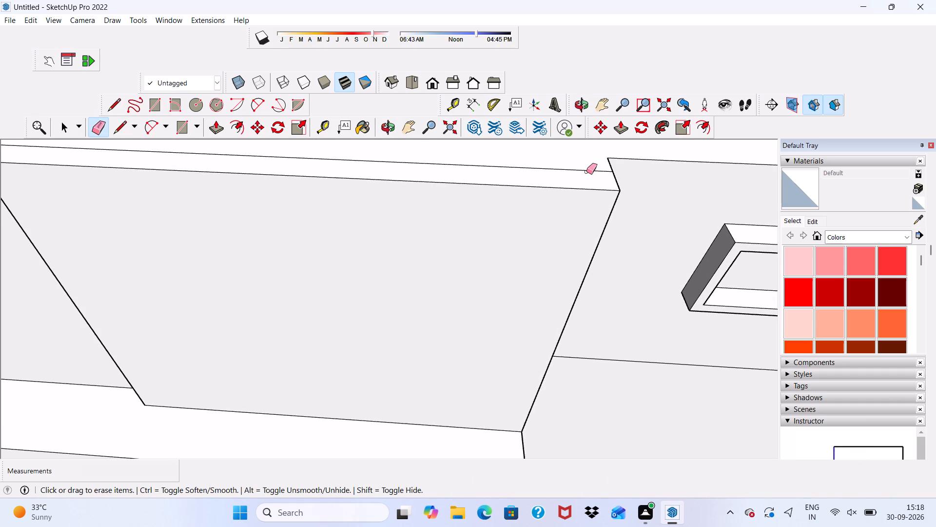
{"action": "left_click", "coordinate": [586, 172]}
Erase the seam line across the top of the projecting parapet section at the house's outer corner, farthest from the framed-opening wall.
{"action": "scroll", "coordinate": [586, 172], "scroll_direction": "down", "scroll_amount": 4}
{"action": "scroll", "coordinate": [603, 194], "scroll_direction": "up", "scroll_amount": 2}
{"action": "scroll", "coordinate": [654, 211], "scroll_direction": "down", "scroll_amount": 6}
{"action": "middle_click_drag", "start_coordinate": [654, 210], "coordinate": [686, 203]}
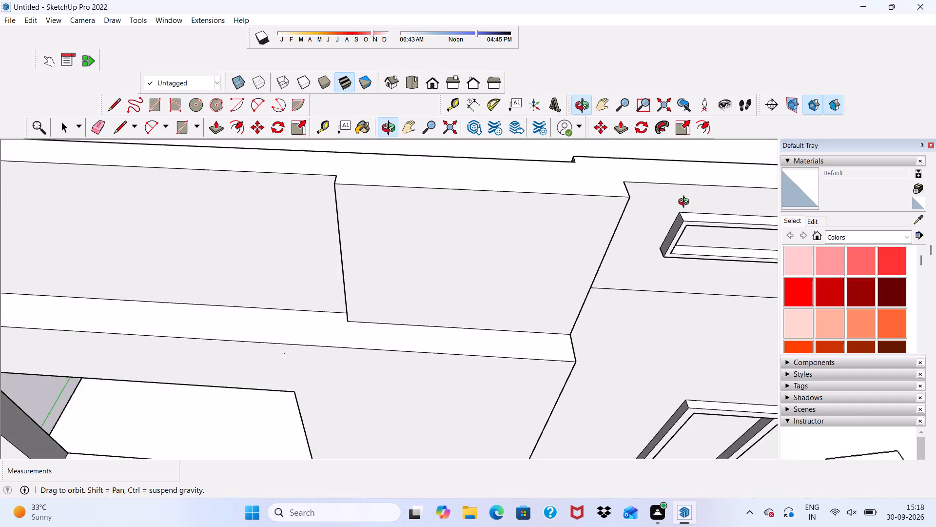
{"action": "middle_click_drag", "start_coordinate": [686, 203], "coordinate": [853, 170]}
{"action": "scroll", "coordinate": [523, 259], "scroll_direction": "down", "scroll_amount": 9}
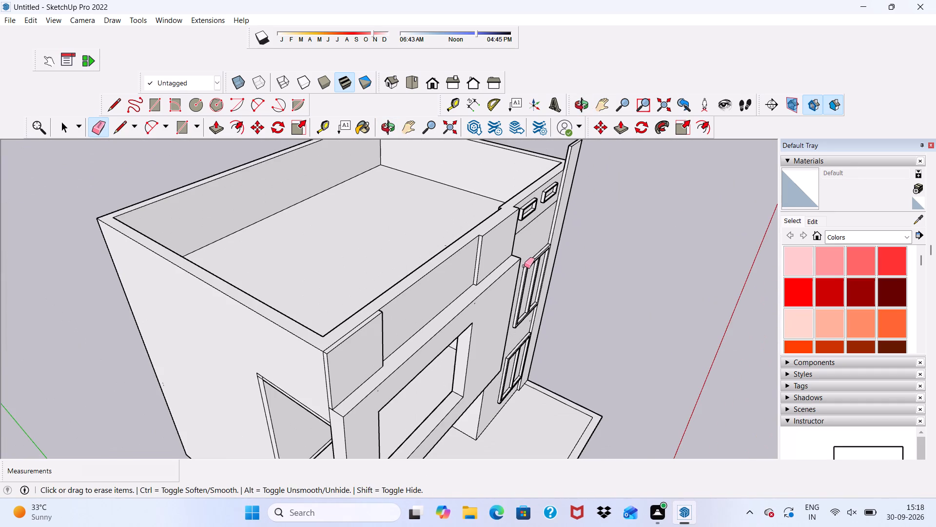
{"action": "scroll", "coordinate": [510, 279], "scroll_direction": "down", "scroll_amount": 2}
{"action": "scroll", "coordinate": [417, 325], "scroll_direction": "up", "scroll_amount": 5}
{"action": "scroll", "coordinate": [356, 324], "scroll_direction": "up", "scroll_amount": 14}
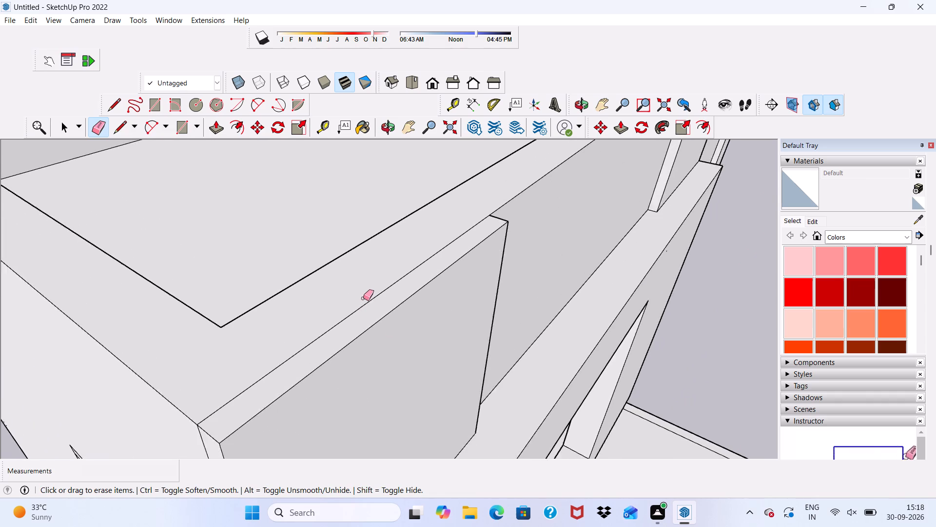
{"action": "scroll", "coordinate": [363, 298], "scroll_direction": "up", "scroll_amount": 1}
{"action": "left_click", "coordinate": [358, 311]}
Erase the vertical seam line on the outer side face of the corner parapet section.
{"action": "scroll", "coordinate": [359, 314], "scroll_direction": "down", "scroll_amount": 3}
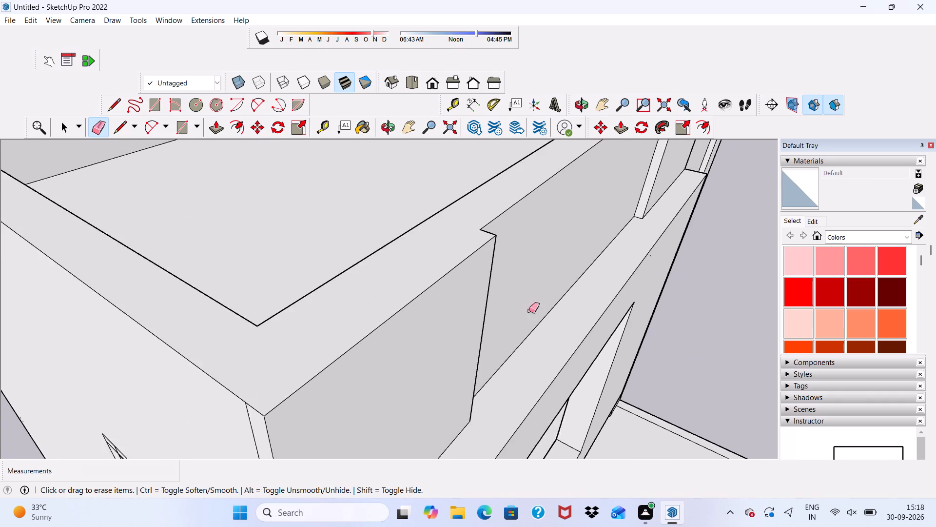
{"action": "scroll", "coordinate": [529, 311], "scroll_direction": "down", "scroll_amount": 1}
{"action": "middle_click_drag", "start_coordinate": [551, 309], "coordinate": [586, 280]}
{"action": "scroll", "coordinate": [434, 289], "scroll_direction": "up", "scroll_amount": 3}
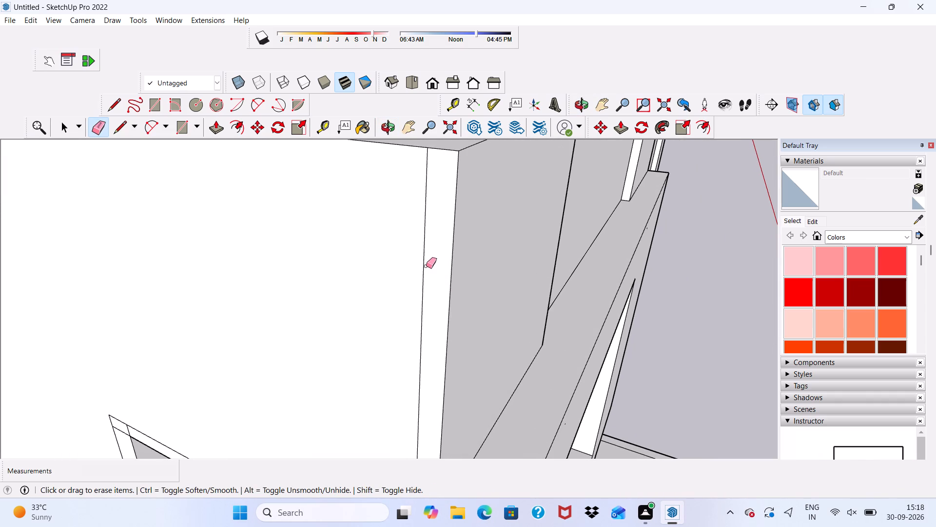
{"action": "left_click", "coordinate": [426, 263]}
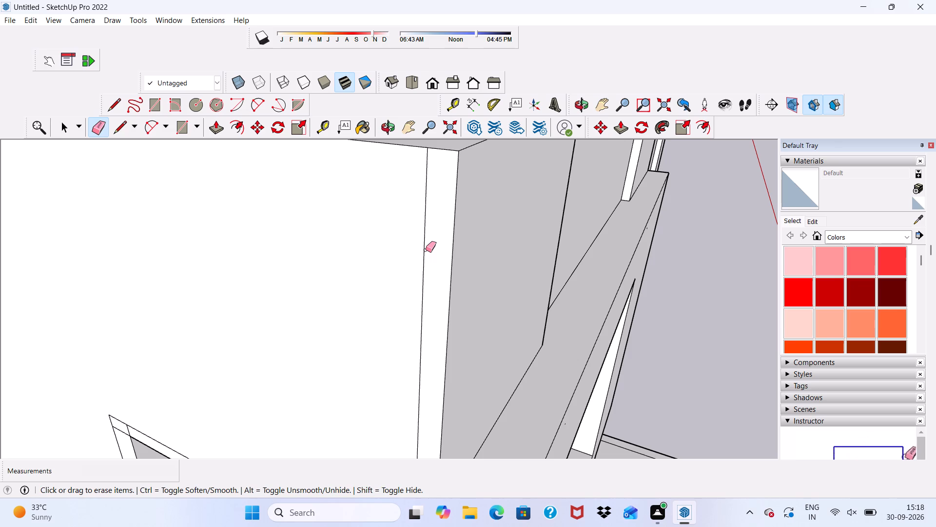
{"action": "left_click", "coordinate": [425, 248]}
{"action": "scroll", "coordinate": [425, 249], "scroll_direction": "down", "scroll_amount": 5}
Examine the cleaned parapet sections and the front elevation from several angles and distances.
{"action": "middle_click_drag", "start_coordinate": [451, 274], "coordinate": [305, 287]}
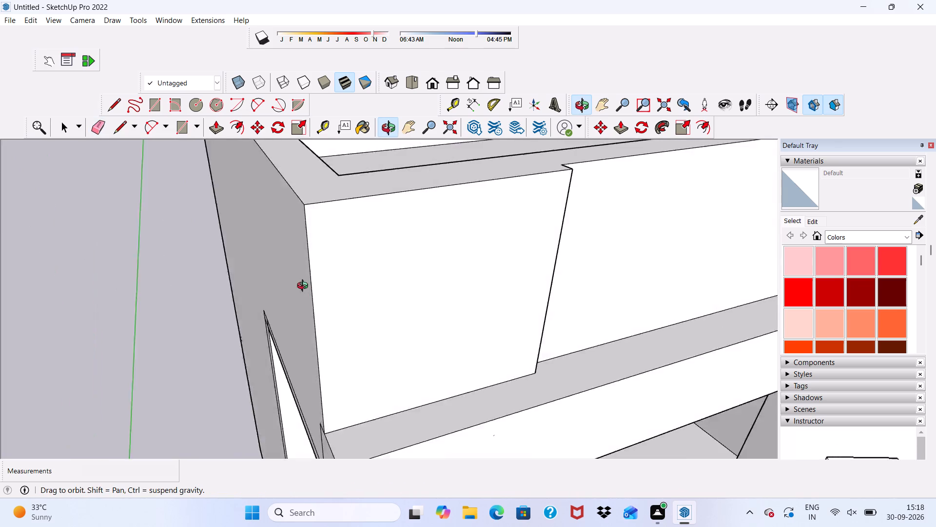
{"action": "middle_click_drag", "start_coordinate": [305, 287], "coordinate": [44, 303]}
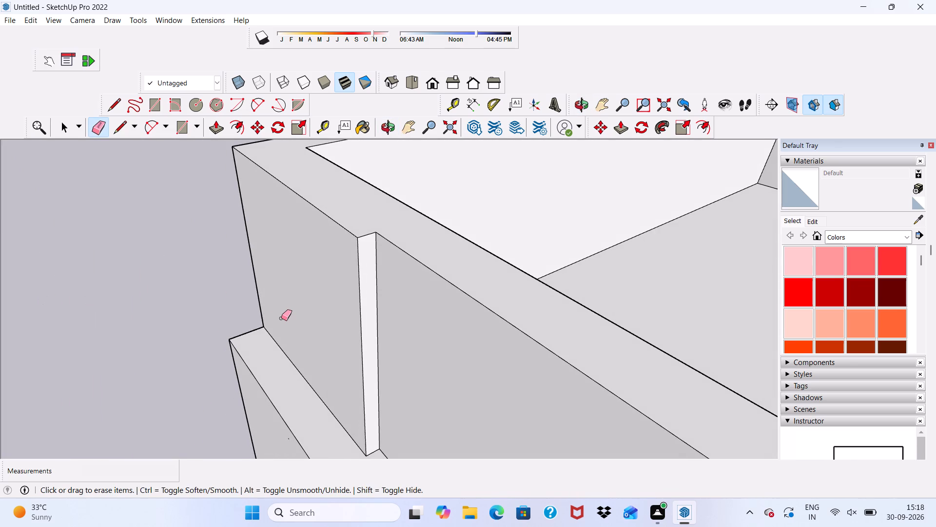
{"action": "key", "text": "space"}
{"action": "scroll", "coordinate": [271, 318], "scroll_direction": "down", "scroll_amount": 4}
{"action": "scroll", "coordinate": [323, 322], "scroll_direction": "up", "scroll_amount": 1}
{"action": "scroll", "coordinate": [323, 322], "scroll_direction": "down", "scroll_amount": 1}
{"action": "middle_click_drag", "start_coordinate": [324, 320], "coordinate": [471, 284]}
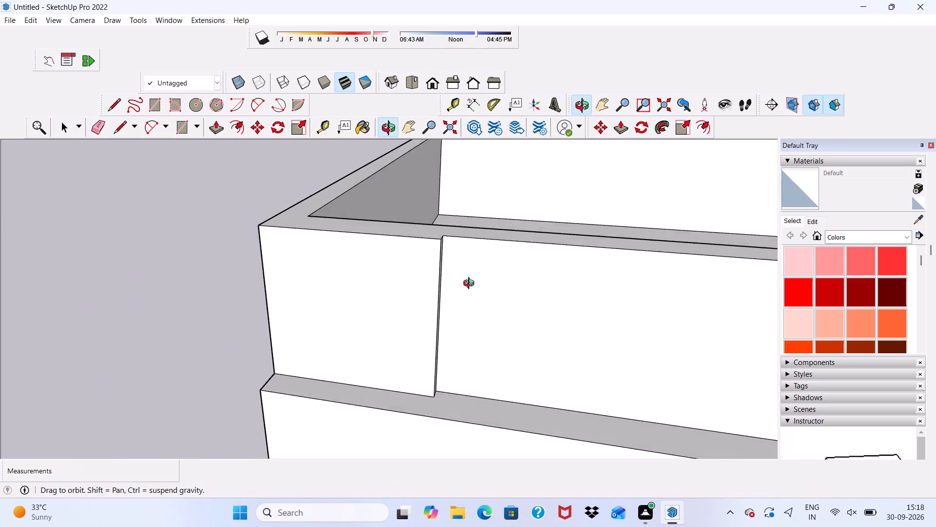
{"action": "middle_click_drag", "start_coordinate": [471, 284], "coordinate": [537, 257]}
{"action": "scroll", "coordinate": [546, 257], "scroll_direction": "up", "scroll_amount": 1}
{"action": "scroll", "coordinate": [544, 263], "scroll_direction": "down", "scroll_amount": 8}
{"action": "scroll", "coordinate": [396, 295], "scroll_direction": "up", "scroll_amount": 1}
{"action": "scroll", "coordinate": [396, 296], "scroll_direction": "down", "scroll_amount": 3}
{"action": "scroll", "coordinate": [506, 255], "scroll_direction": "up", "scroll_amount": 1}
{"action": "scroll", "coordinate": [506, 255], "scroll_direction": "down", "scroll_amount": 2}
{"action": "middle_click_drag", "start_coordinate": [551, 316], "coordinate": [484, 281]}
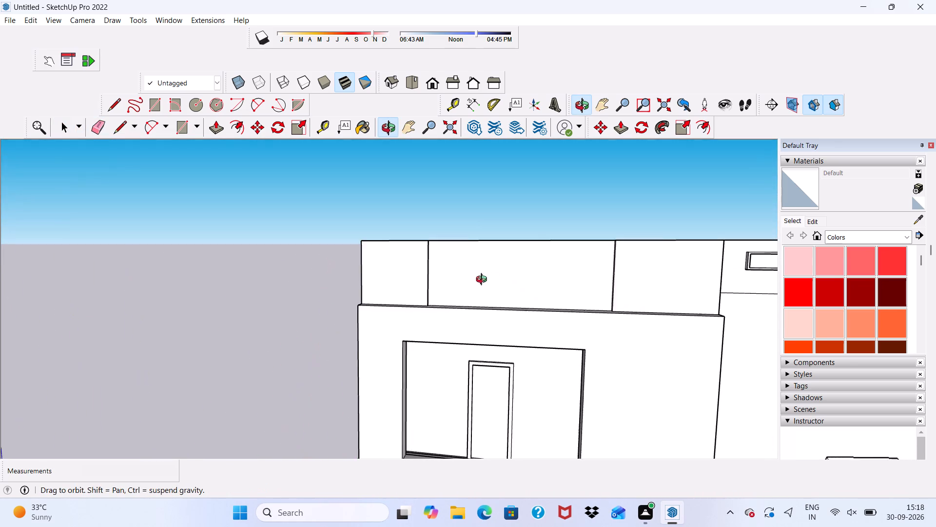
{"action": "middle_click_drag", "start_coordinate": [484, 281], "coordinate": [483, 281]}
{"action": "scroll", "coordinate": [483, 282], "scroll_direction": "down", "scroll_amount": 12}
{"action": "scroll", "coordinate": [639, 287], "scroll_direction": "up", "scroll_amount": 4}
{"action": "scroll", "coordinate": [481, 338], "scroll_direction": "up", "scroll_amount": 4}
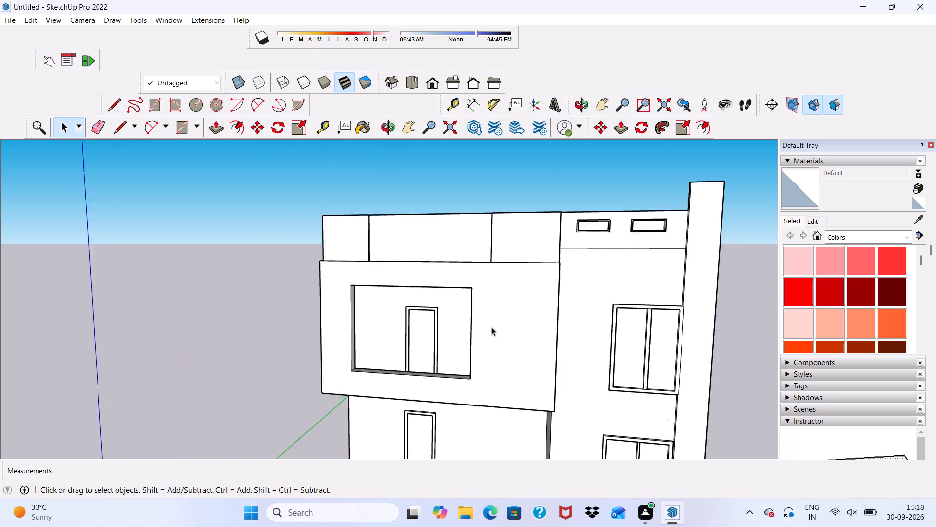
{"action": "scroll", "coordinate": [491, 327], "scroll_direction": "up", "scroll_amount": 7}
{"action": "middle_click_drag", "start_coordinate": [667, 273], "coordinate": [550, 279]}
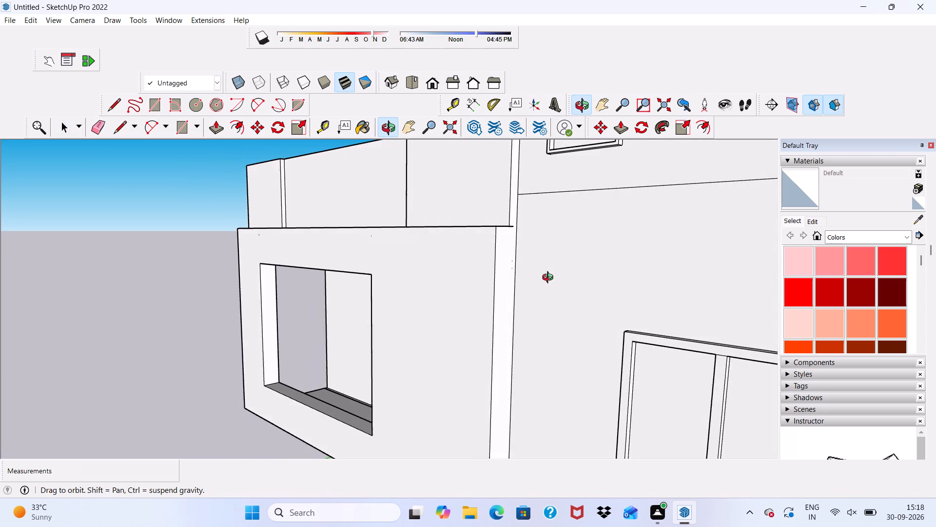
{"action": "middle_click_drag", "start_coordinate": [550, 279], "coordinate": [554, 276]}
Draw a rectangular strip about 8' 8" by 8 11/16" across the window wall, directly below the horizontal line under the two small framed openings.
{"action": "left_click", "coordinate": [158, 101]}
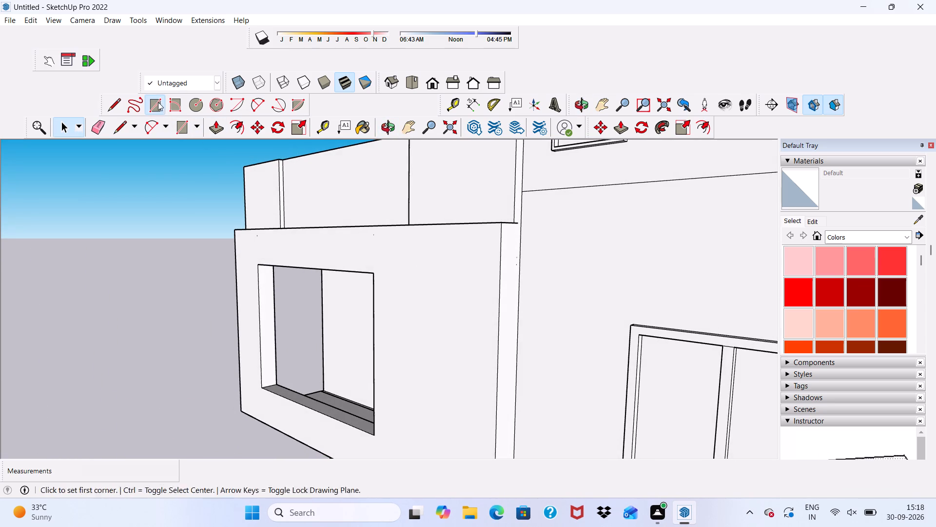
{"action": "scroll", "coordinate": [464, 276], "scroll_direction": "up", "scroll_amount": 1}
{"action": "scroll", "coordinate": [467, 277], "scroll_direction": "down", "scroll_amount": 13}
{"action": "middle_click_drag", "start_coordinate": [560, 272], "coordinate": [677, 262]}
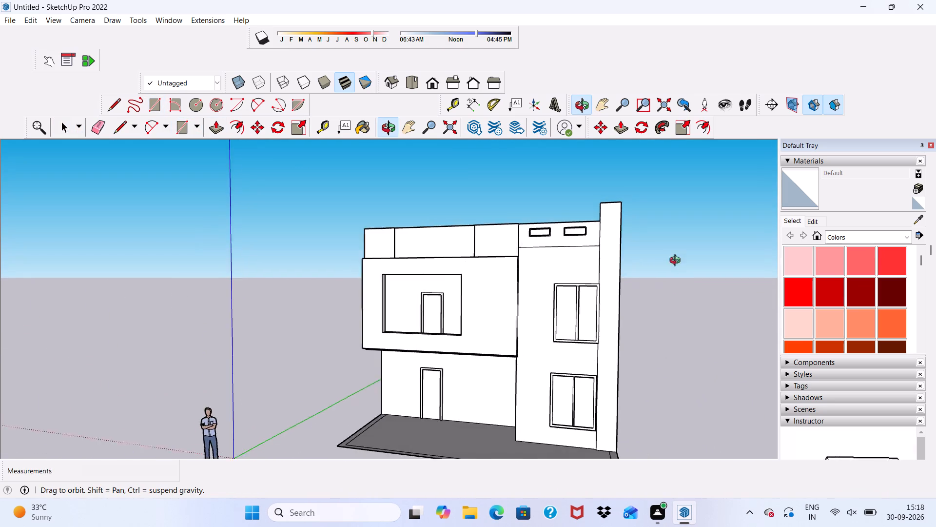
{"action": "middle_click_drag", "start_coordinate": [677, 262], "coordinate": [688, 263]}
{"action": "scroll", "coordinate": [568, 252], "scroll_direction": "up", "scroll_amount": 13}
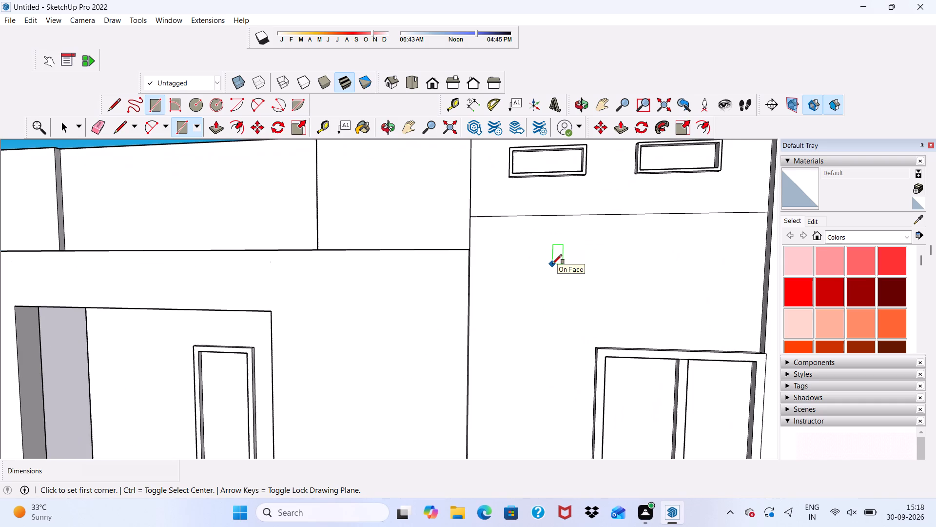
{"action": "scroll", "coordinate": [552, 264], "scroll_direction": "up", "scroll_amount": 3}
{"action": "scroll", "coordinate": [552, 264], "scroll_direction": "down", "scroll_amount": 10}
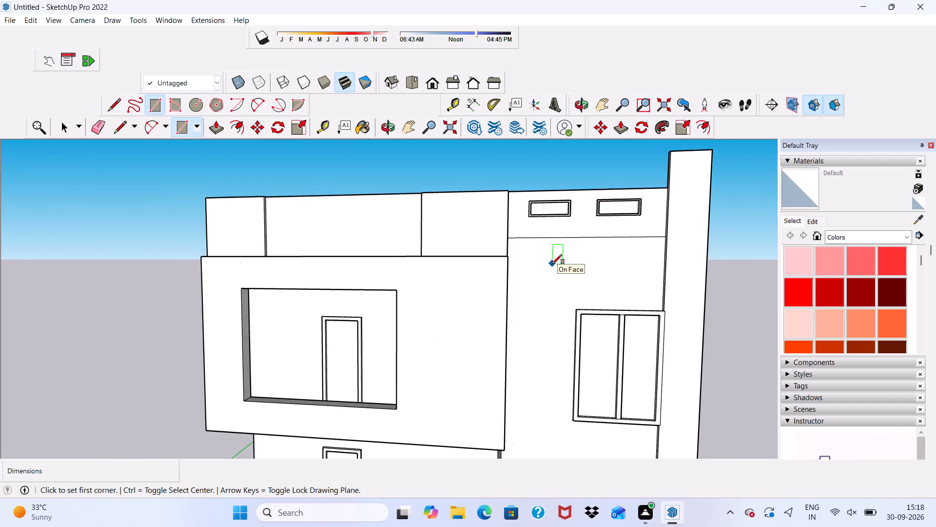
{"action": "scroll", "coordinate": [552, 264], "scroll_direction": "down", "scroll_amount": 9}
{"action": "scroll", "coordinate": [553, 264], "scroll_direction": "up", "scroll_amount": 3}
{"action": "scroll", "coordinate": [553, 264], "scroll_direction": "down", "scroll_amount": 3}
{"action": "scroll", "coordinate": [553, 264], "scroll_direction": "up", "scroll_amount": 2}
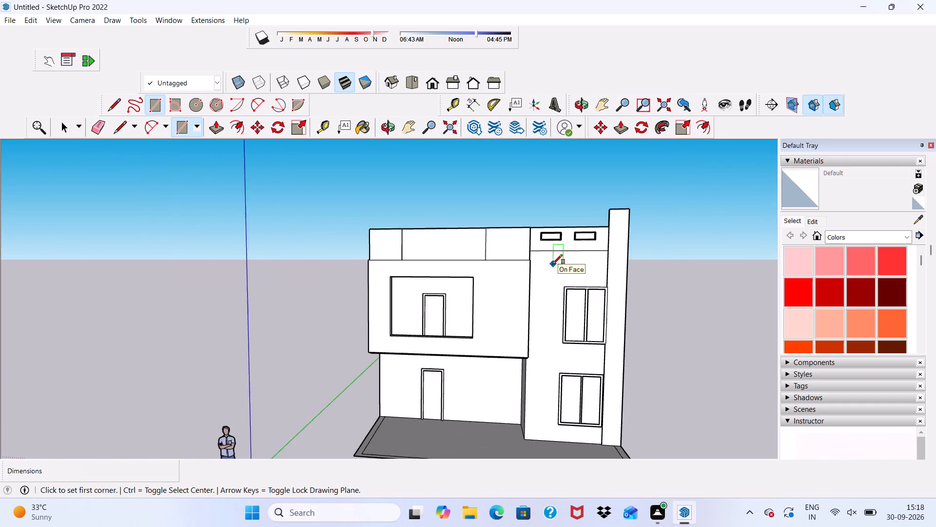
{"action": "scroll", "coordinate": [553, 264], "scroll_direction": "up", "scroll_amount": 2}
{"action": "middle_click_drag", "start_coordinate": [553, 262], "coordinate": [462, 287]}
{"action": "middle_click", "coordinate": [461, 287]}
{"action": "scroll", "coordinate": [481, 295], "scroll_direction": "up", "scroll_amount": 5}
{"action": "scroll", "coordinate": [503, 253], "scroll_direction": "up", "scroll_amount": 4}
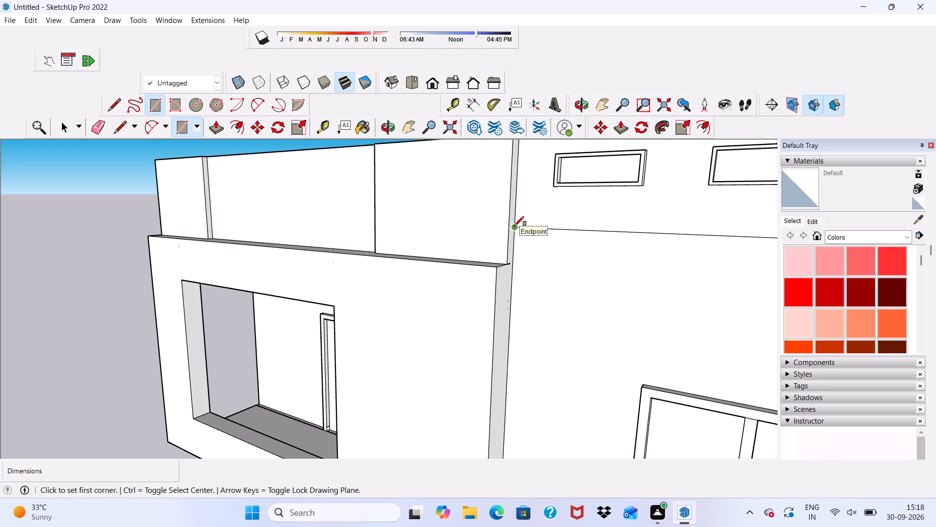
{"action": "scroll", "coordinate": [514, 226], "scroll_direction": "up", "scroll_amount": 12}
{"action": "scroll", "coordinate": [516, 248], "scroll_direction": "down", "scroll_amount": 2}
{"action": "scroll", "coordinate": [515, 242], "scroll_direction": "up", "scroll_amount": 1}
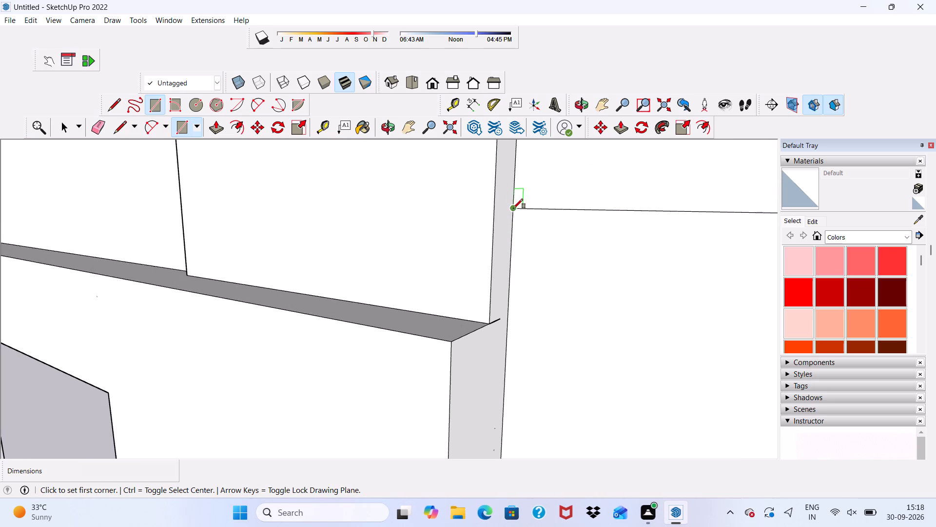
{"action": "left_click", "coordinate": [513, 207]}
{"action": "scroll", "coordinate": [546, 293], "scroll_direction": "down", "scroll_amount": 3}
{"action": "scroll", "coordinate": [657, 302], "scroll_direction": "down", "scroll_amount": 15}
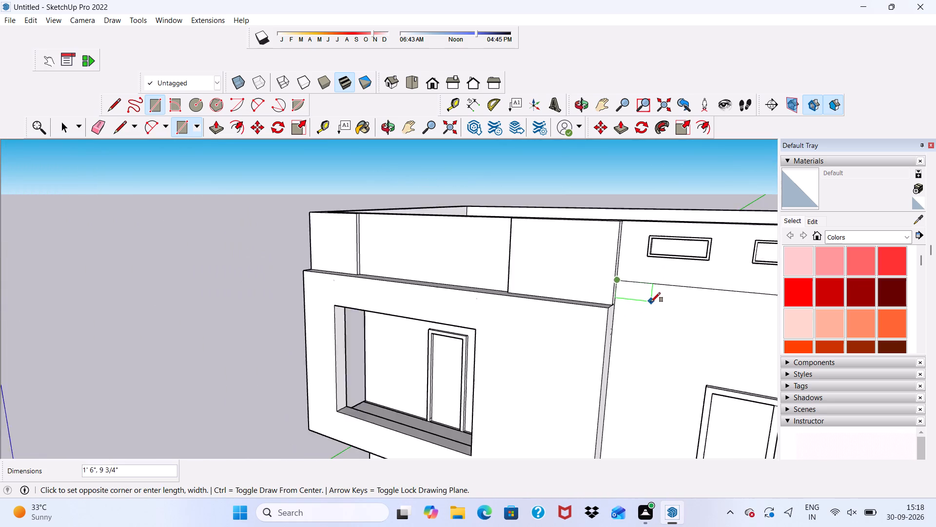
{"action": "scroll", "coordinate": [651, 302], "scroll_direction": "down", "scroll_amount": 8}
{"action": "scroll", "coordinate": [661, 284], "scroll_direction": "up", "scroll_amount": 1}
{"action": "scroll", "coordinate": [661, 284], "scroll_direction": "down", "scroll_amount": 3}
{"action": "scroll", "coordinate": [739, 323], "scroll_direction": "up", "scroll_amount": 1}
{"action": "middle_click_drag", "start_coordinate": [724, 312], "coordinate": [788, 310]}
{"action": "middle_click", "coordinate": [788, 310]}
{"action": "scroll", "coordinate": [692, 284], "scroll_direction": "up", "scroll_amount": 14}
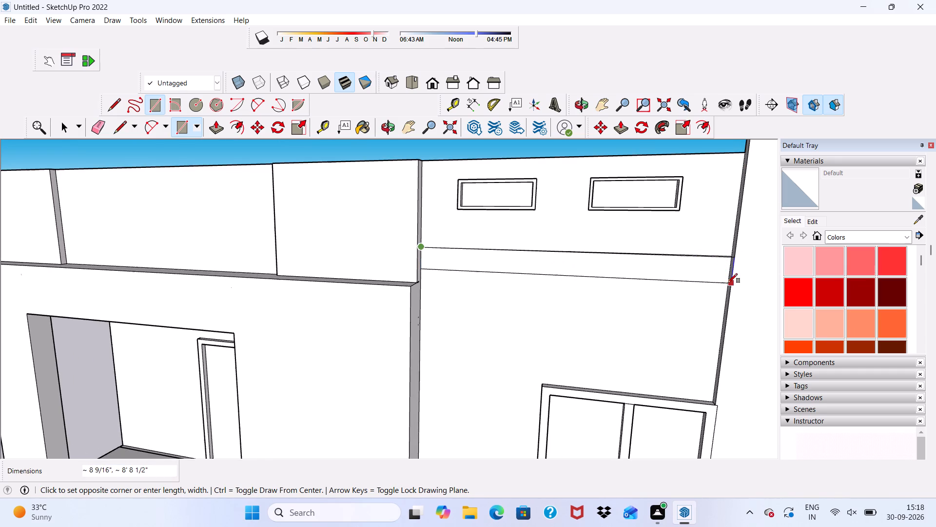
{"action": "scroll", "coordinate": [728, 282], "scroll_direction": "up", "scroll_amount": 13}
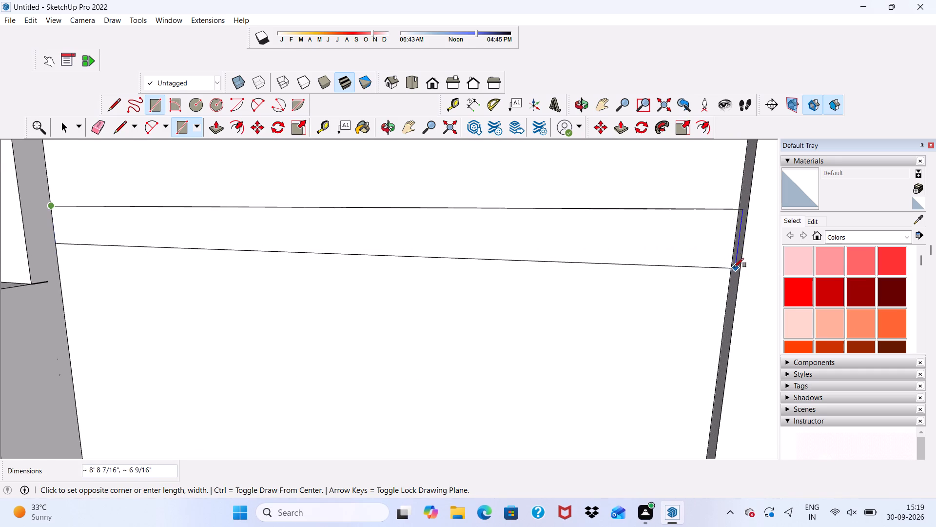
{"action": "scroll", "coordinate": [728, 262], "scroll_direction": "up", "scroll_amount": 2}
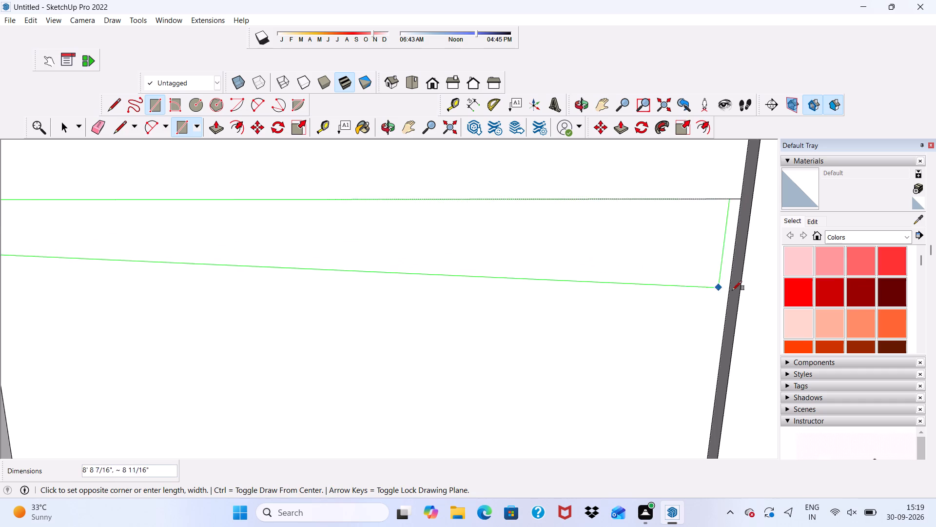
{"action": "left_click", "coordinate": [731, 287]}
Array the strip with its edges down the window wall as 15 copies spaced 10" apart.
{"action": "scroll", "coordinate": [564, 272], "scroll_direction": "down", "scroll_amount": 6}
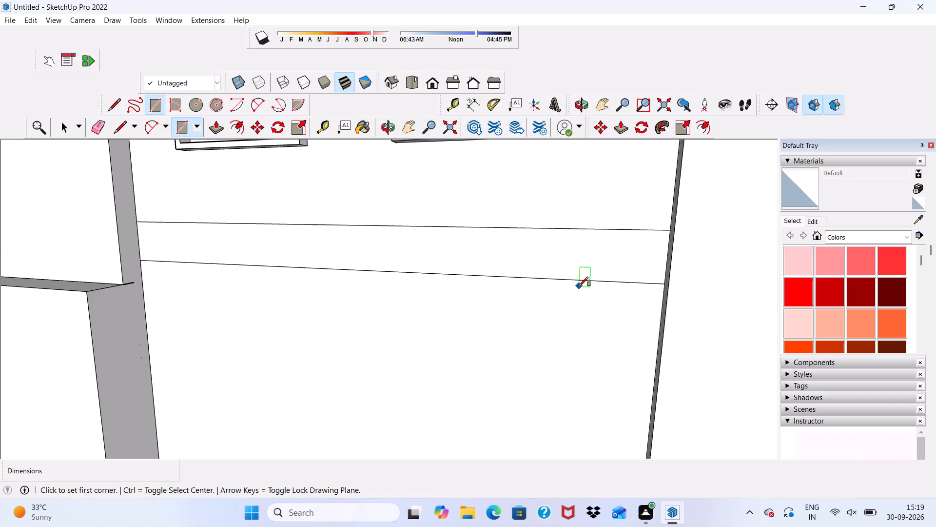
{"action": "scroll", "coordinate": [579, 286], "scroll_direction": "down", "scroll_amount": 2}
{"action": "scroll", "coordinate": [579, 286], "scroll_direction": "up", "scroll_amount": 1}
{"action": "scroll", "coordinate": [579, 287], "scroll_direction": "down", "scroll_amount": 12}
{"action": "key", "text": "space"}
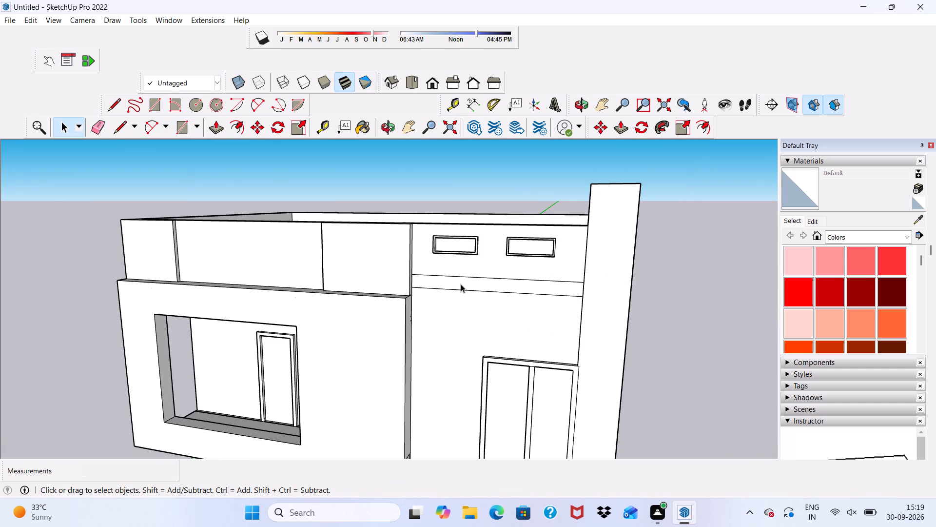
{"action": "double_click", "coordinate": [461, 282]}
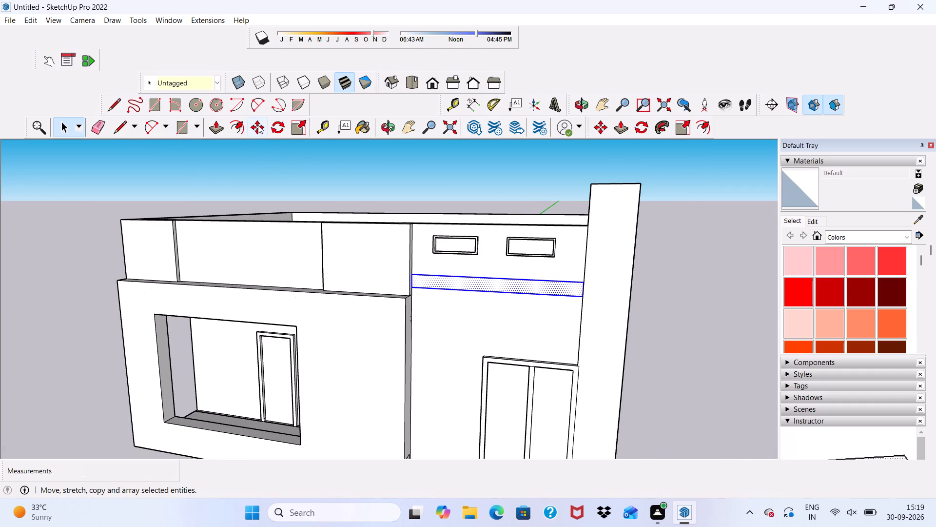
{"action": "left_click", "coordinate": [258, 123]}
{"action": "left_click", "coordinate": [488, 283]}
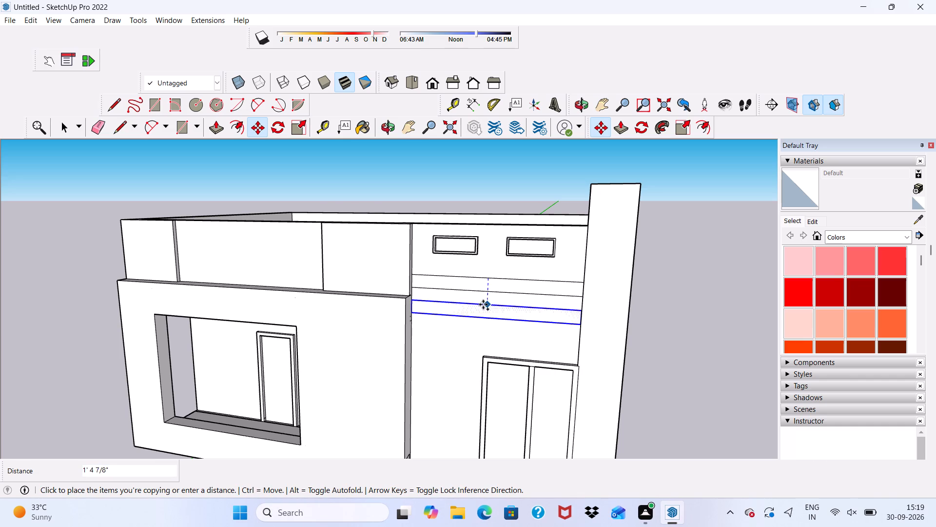
{"action": "scroll", "coordinate": [488, 304], "scroll_direction": "up", "scroll_amount": 4}
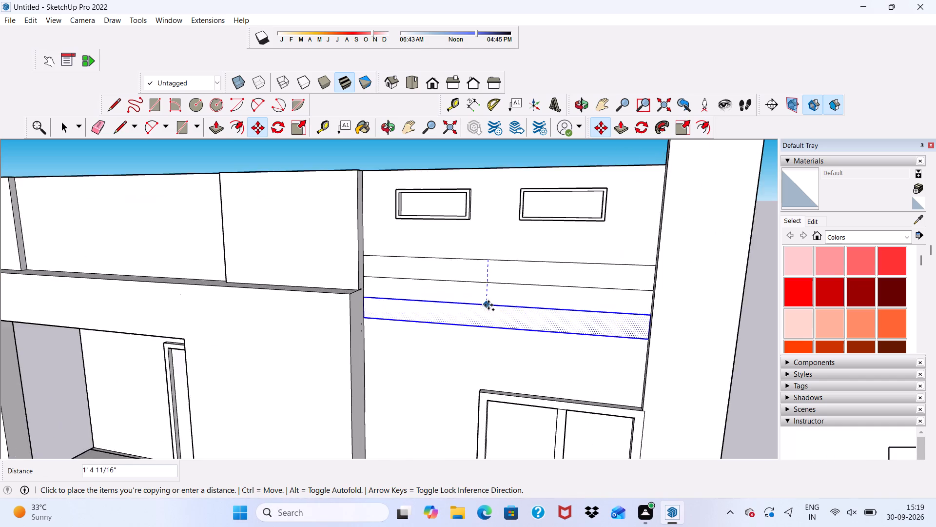
{"action": "scroll", "coordinate": [488, 305], "scroll_direction": "up", "scroll_amount": 4}
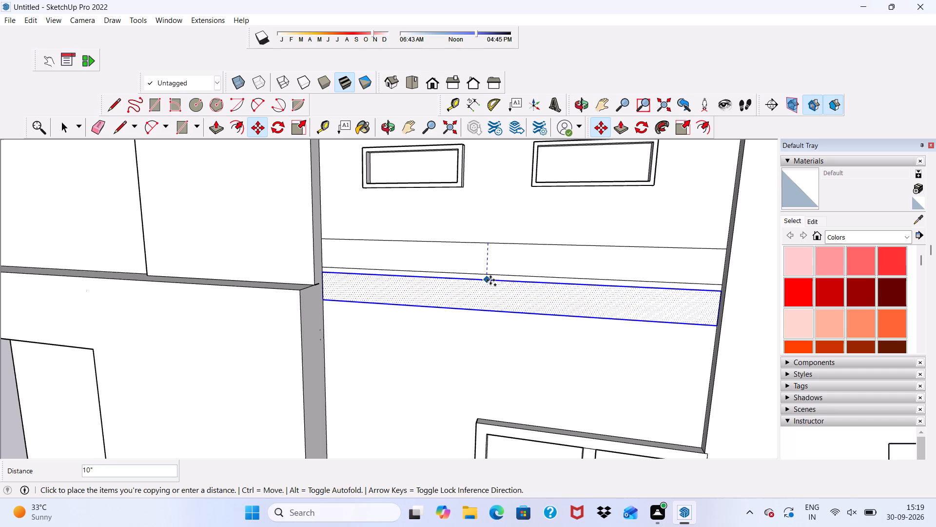
{"action": "left_click", "coordinate": [490, 280]}
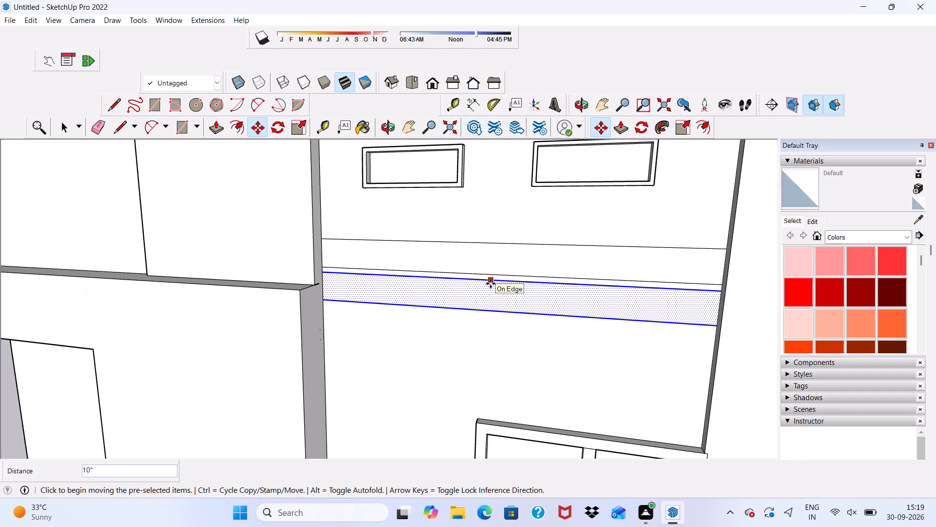
{"action": "key", "text": "shift+asterisk"}
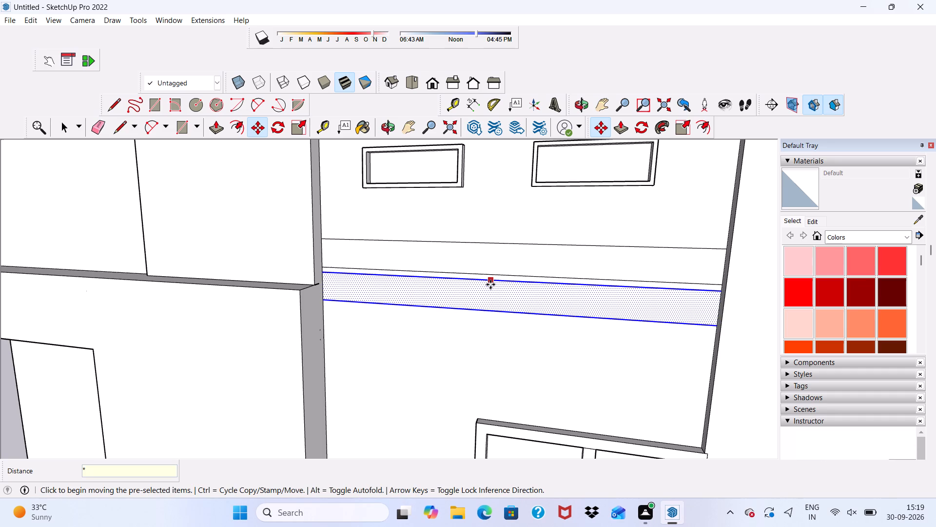
{"action": "type", "text": "15"}
{"action": "key", "text": "Return"}
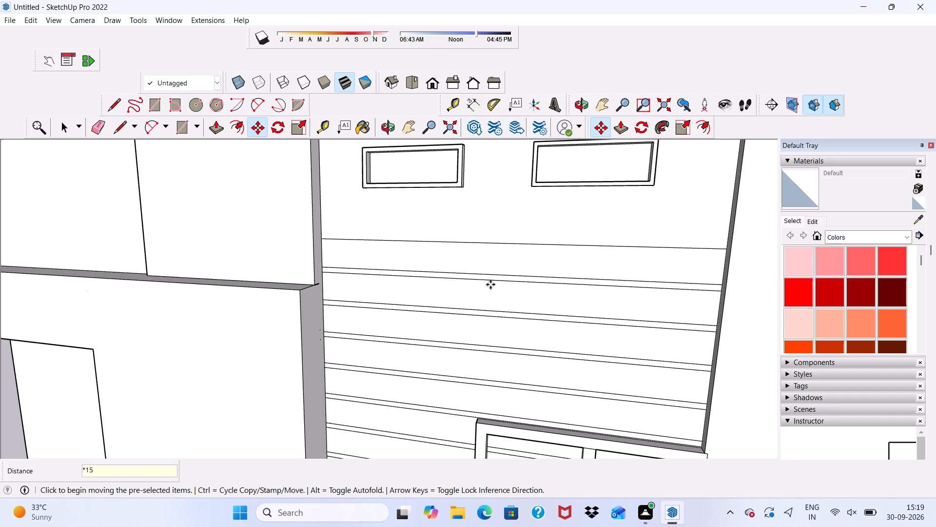
Examine the horizontal strips around the upper window and their lower end beside the balcony section.
{"action": "scroll", "coordinate": [491, 284], "scroll_direction": "down", "scroll_amount": 8}
{"action": "key", "text": "space"}
{"action": "scroll", "coordinate": [488, 329], "scroll_direction": "up", "scroll_amount": 1}
{"action": "scroll", "coordinate": [496, 324], "scroll_direction": "down", "scroll_amount": 3}
{"action": "scroll", "coordinate": [496, 299], "scroll_direction": "up", "scroll_amount": 1}
{"action": "scroll", "coordinate": [488, 307], "scroll_direction": "down", "scroll_amount": 1}
{"action": "middle_click_drag", "start_coordinate": [486, 317], "coordinate": [508, 300]}
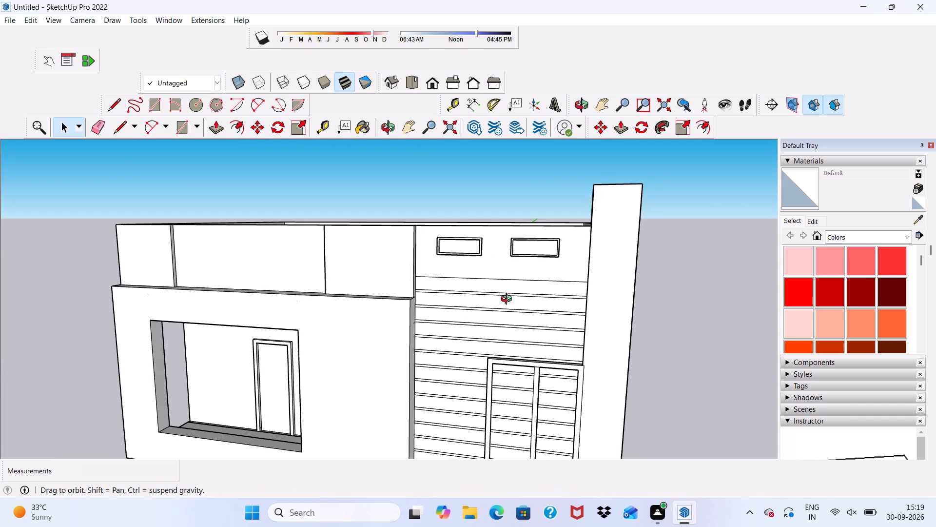
{"action": "middle_click_drag", "start_coordinate": [508, 300], "coordinate": [610, 194]}
{"action": "scroll", "coordinate": [508, 240], "scroll_direction": "down", "scroll_amount": 11}
{"action": "scroll", "coordinate": [490, 341], "scroll_direction": "up", "scroll_amount": 5}
{"action": "middle_click_drag", "start_coordinate": [490, 337], "coordinate": [321, 418]}
{"action": "scroll", "coordinate": [448, 391], "scroll_direction": "up", "scroll_amount": 3}
{"action": "scroll", "coordinate": [448, 390], "scroll_direction": "down", "scroll_amount": 1}
{"action": "scroll", "coordinate": [448, 390], "scroll_direction": "up", "scroll_amount": 2}
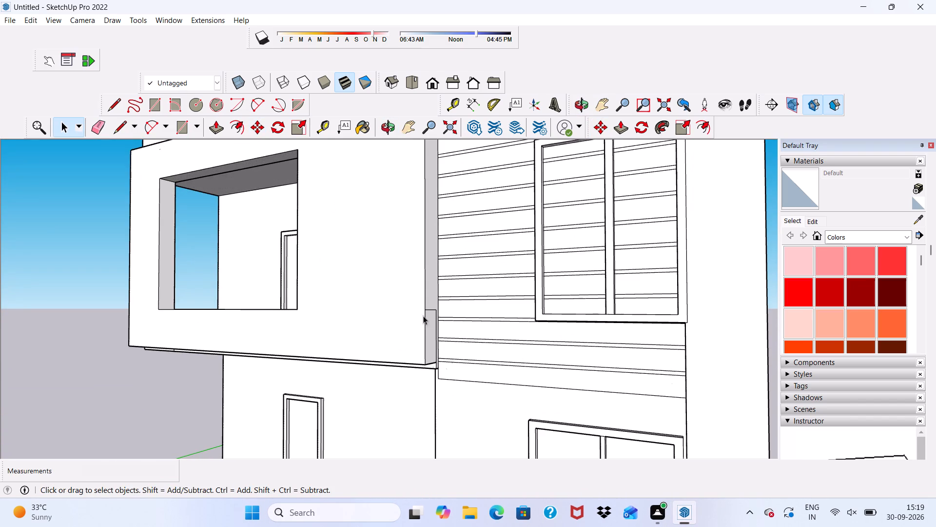
{"action": "scroll", "coordinate": [461, 368], "scroll_direction": "up", "scroll_amount": 2}
{"action": "scroll", "coordinate": [461, 367], "scroll_direction": "down", "scroll_amount": 1}
{"action": "scroll", "coordinate": [461, 367], "scroll_direction": "up", "scroll_amount": 2}
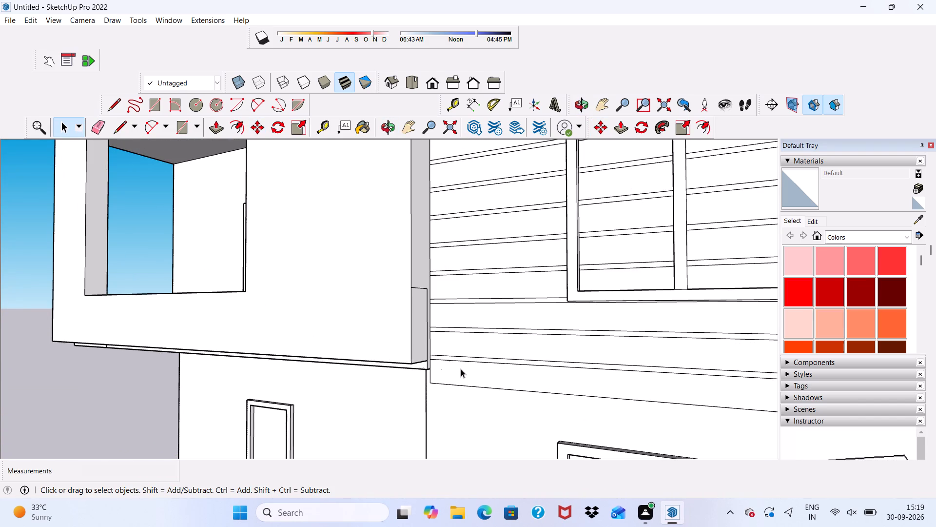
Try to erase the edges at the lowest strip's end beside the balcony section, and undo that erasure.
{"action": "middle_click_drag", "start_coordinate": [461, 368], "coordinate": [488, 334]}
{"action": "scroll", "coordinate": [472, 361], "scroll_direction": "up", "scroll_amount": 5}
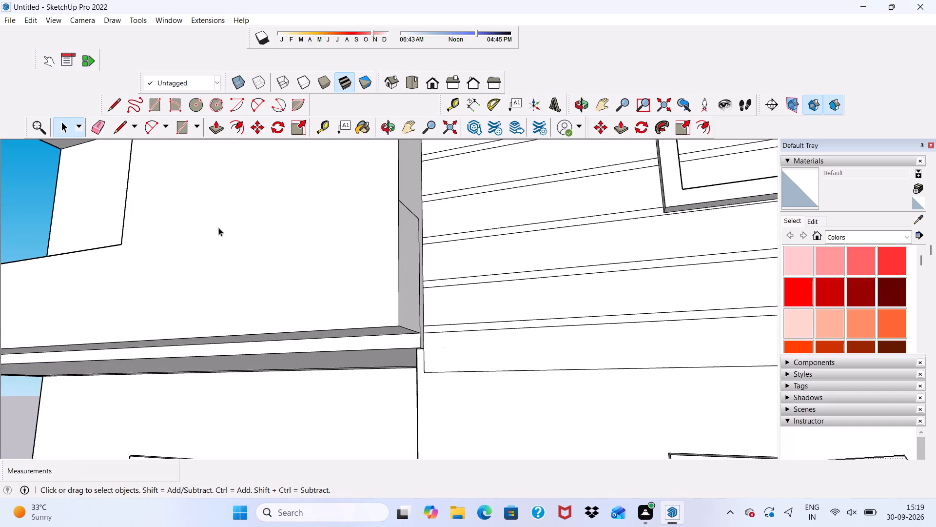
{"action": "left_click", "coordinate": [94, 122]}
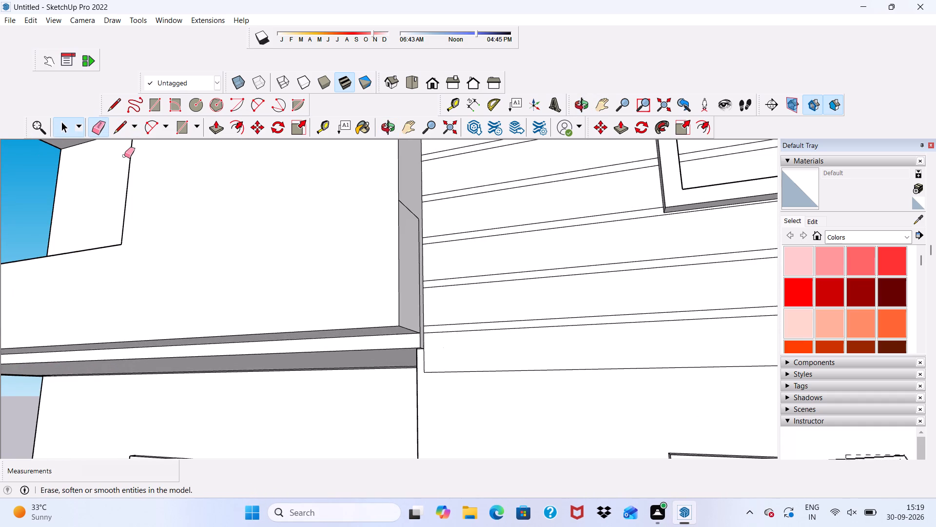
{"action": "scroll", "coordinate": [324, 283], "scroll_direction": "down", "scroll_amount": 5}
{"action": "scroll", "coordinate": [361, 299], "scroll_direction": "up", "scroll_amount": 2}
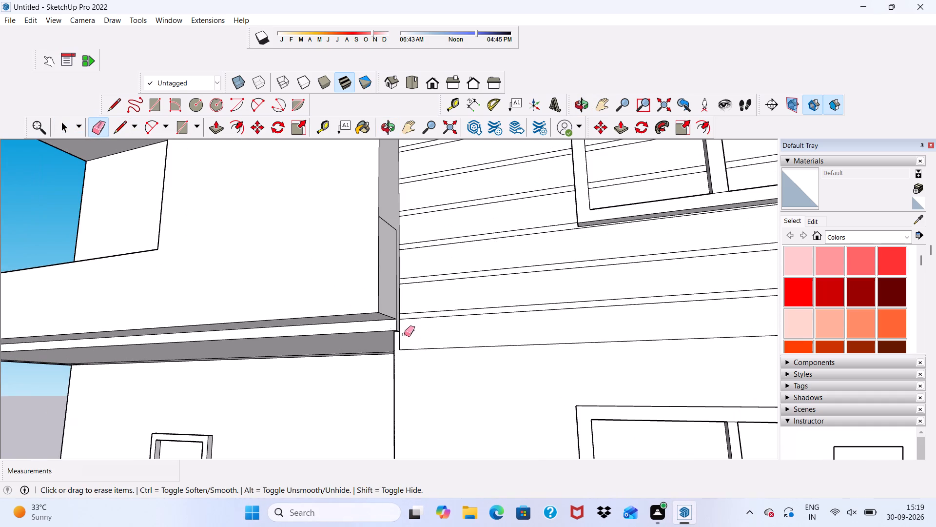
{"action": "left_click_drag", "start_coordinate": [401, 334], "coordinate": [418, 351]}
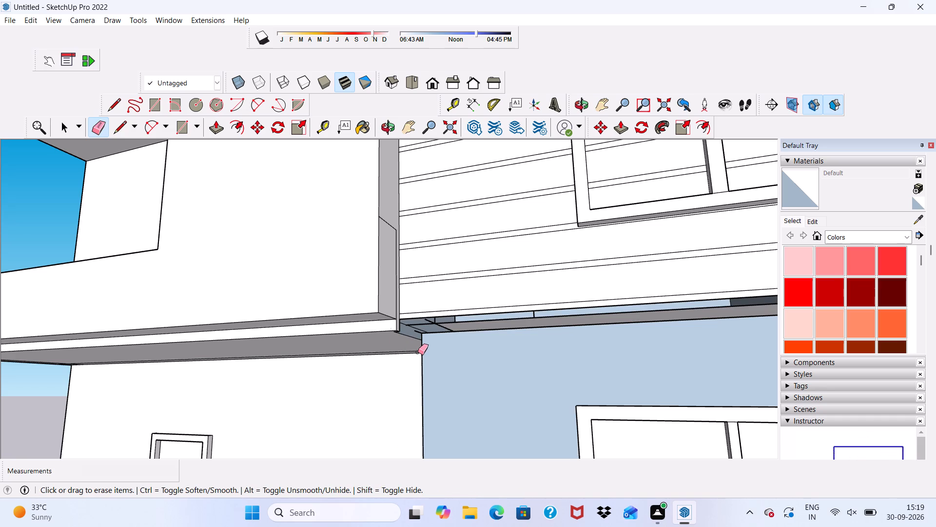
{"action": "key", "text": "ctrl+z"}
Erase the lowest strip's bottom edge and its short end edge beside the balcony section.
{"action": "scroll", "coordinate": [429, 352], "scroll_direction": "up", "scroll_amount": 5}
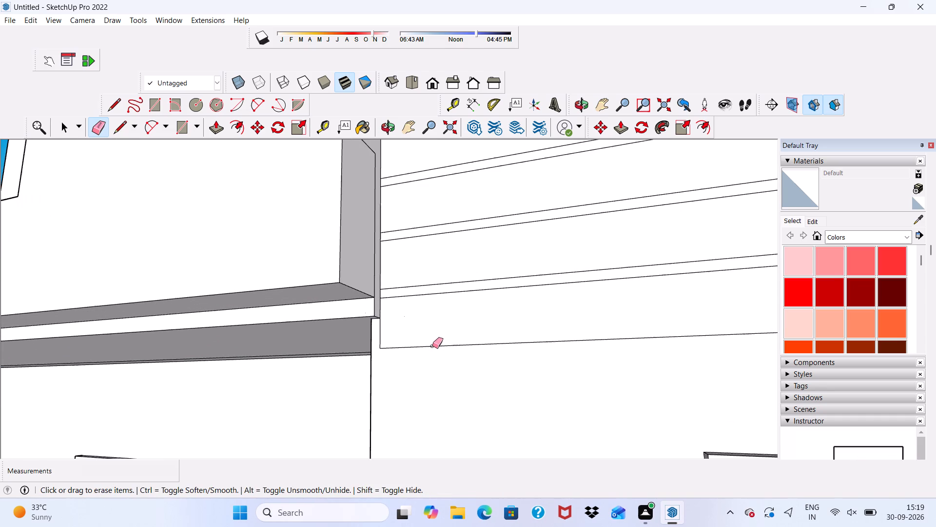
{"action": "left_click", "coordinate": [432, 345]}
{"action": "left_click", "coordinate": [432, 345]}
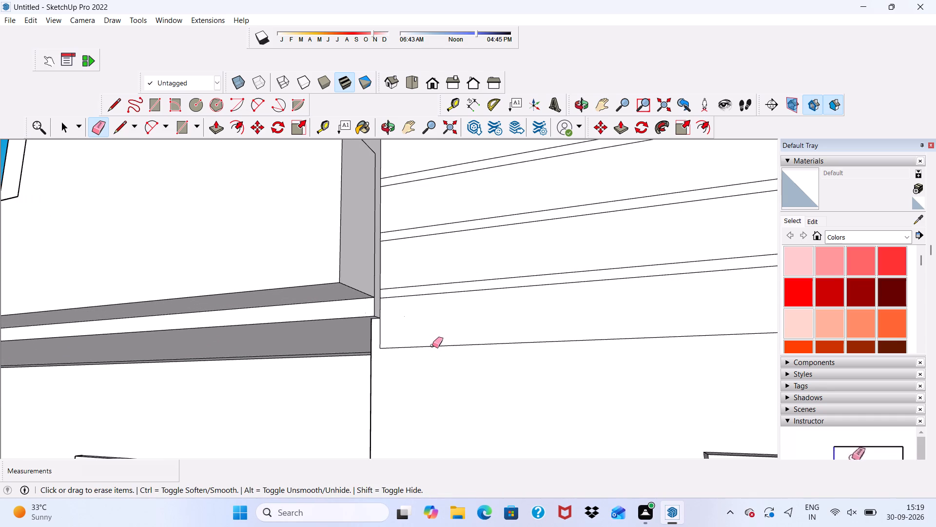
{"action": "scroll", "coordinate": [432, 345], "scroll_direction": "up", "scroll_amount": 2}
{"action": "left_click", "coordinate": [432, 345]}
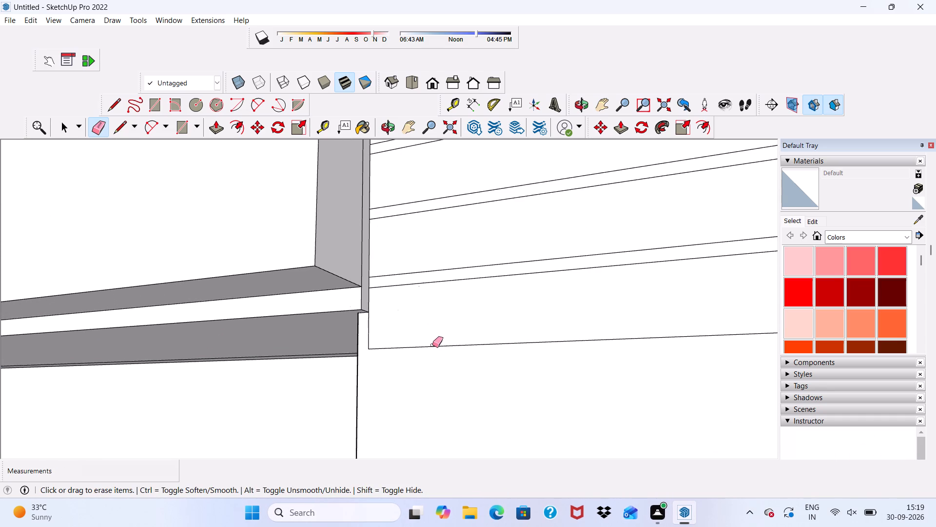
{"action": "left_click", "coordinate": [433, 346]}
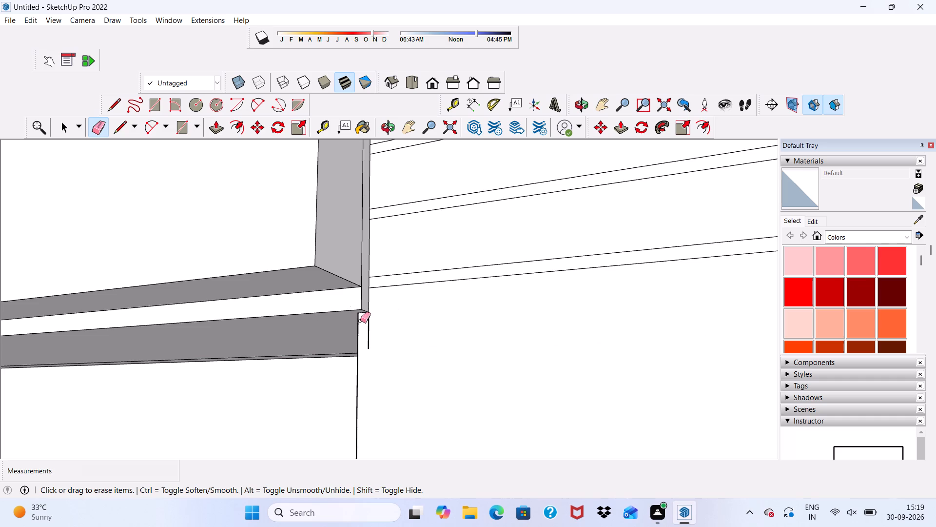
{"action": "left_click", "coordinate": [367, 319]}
Examine the lower end of the cladding strips and the wall around the window from several angles.
{"action": "scroll", "coordinate": [369, 322], "scroll_direction": "down", "scroll_amount": 2}
{"action": "scroll", "coordinate": [369, 322], "scroll_direction": "up", "scroll_amount": 1}
{"action": "scroll", "coordinate": [369, 322], "scroll_direction": "down", "scroll_amount": 14}
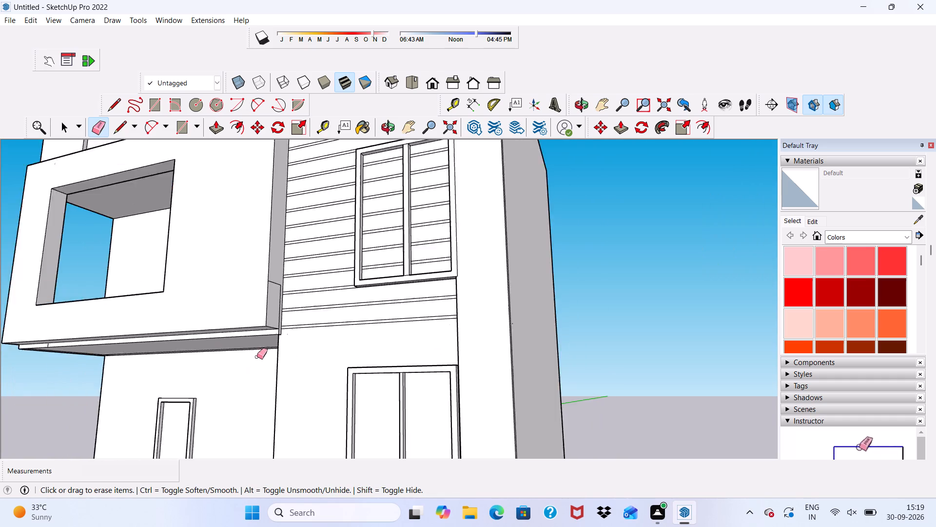
{"action": "scroll", "coordinate": [257, 357], "scroll_direction": "down", "scroll_amount": 2}
{"action": "middle_click_drag", "start_coordinate": [370, 359], "coordinate": [584, 365]}
{"action": "scroll", "coordinate": [461, 328], "scroll_direction": "up", "scroll_amount": 5}
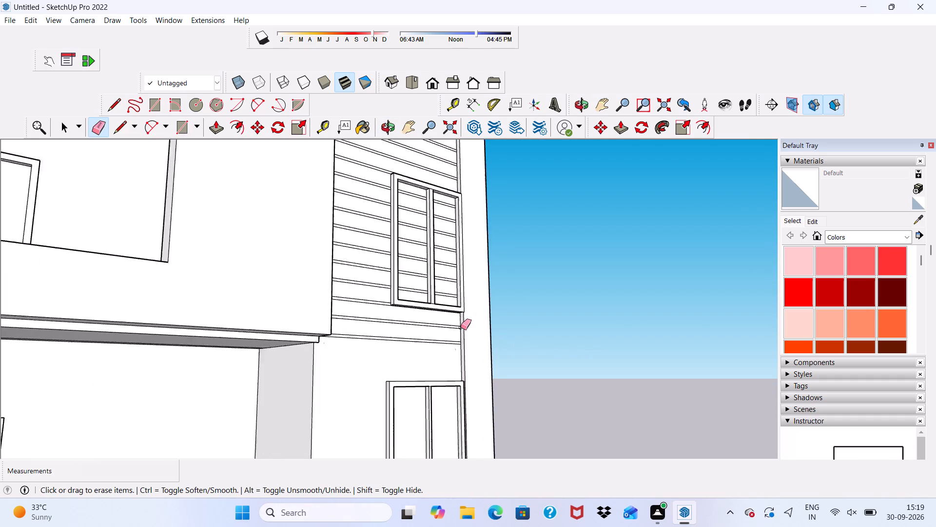
{"action": "scroll", "coordinate": [461, 327], "scroll_direction": "up", "scroll_amount": 1}
{"action": "scroll", "coordinate": [420, 332], "scroll_direction": "up", "scroll_amount": 1}
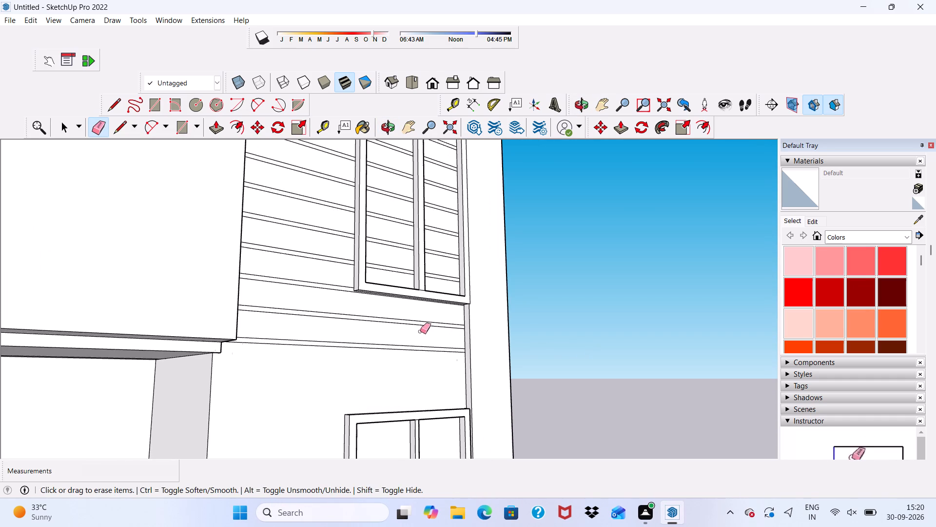
{"action": "key", "text": "space"}
{"action": "scroll", "coordinate": [337, 314], "scroll_direction": "down", "scroll_amount": 5}
{"action": "scroll", "coordinate": [351, 358], "scroll_direction": "up", "scroll_amount": 5}
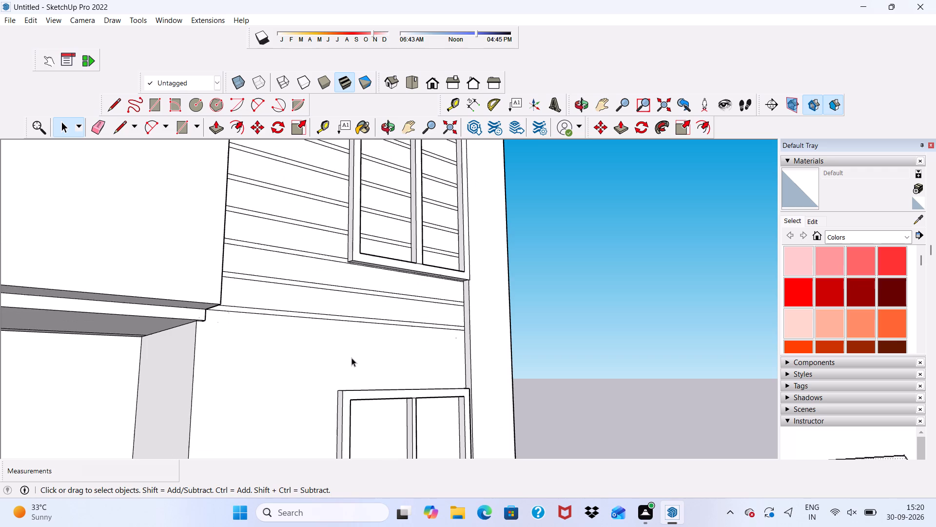
{"action": "middle_click_drag", "start_coordinate": [375, 277], "coordinate": [232, 343]}
{"action": "scroll", "coordinate": [223, 337], "scroll_direction": "up", "scroll_amount": 6}
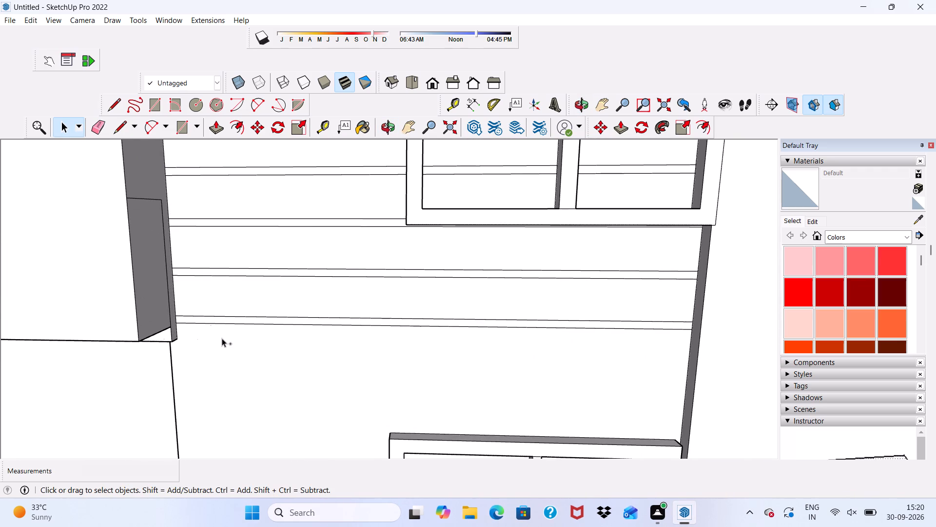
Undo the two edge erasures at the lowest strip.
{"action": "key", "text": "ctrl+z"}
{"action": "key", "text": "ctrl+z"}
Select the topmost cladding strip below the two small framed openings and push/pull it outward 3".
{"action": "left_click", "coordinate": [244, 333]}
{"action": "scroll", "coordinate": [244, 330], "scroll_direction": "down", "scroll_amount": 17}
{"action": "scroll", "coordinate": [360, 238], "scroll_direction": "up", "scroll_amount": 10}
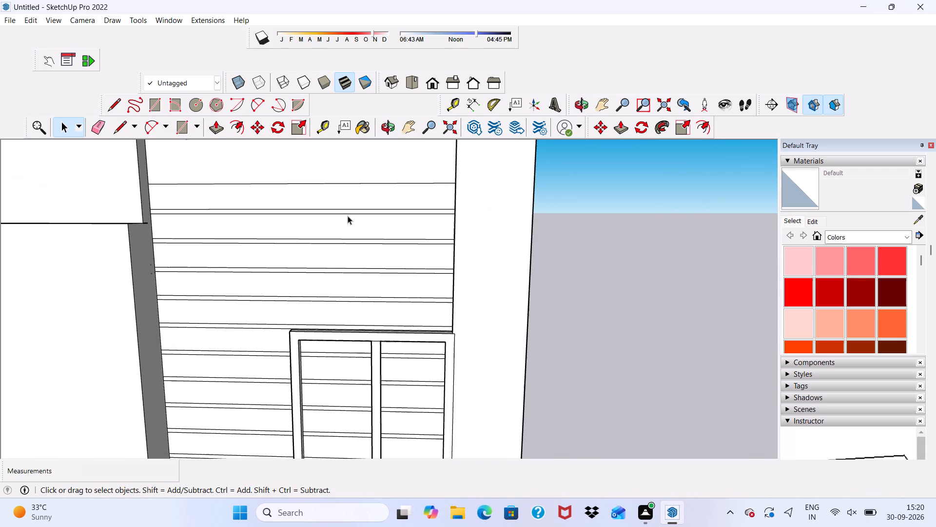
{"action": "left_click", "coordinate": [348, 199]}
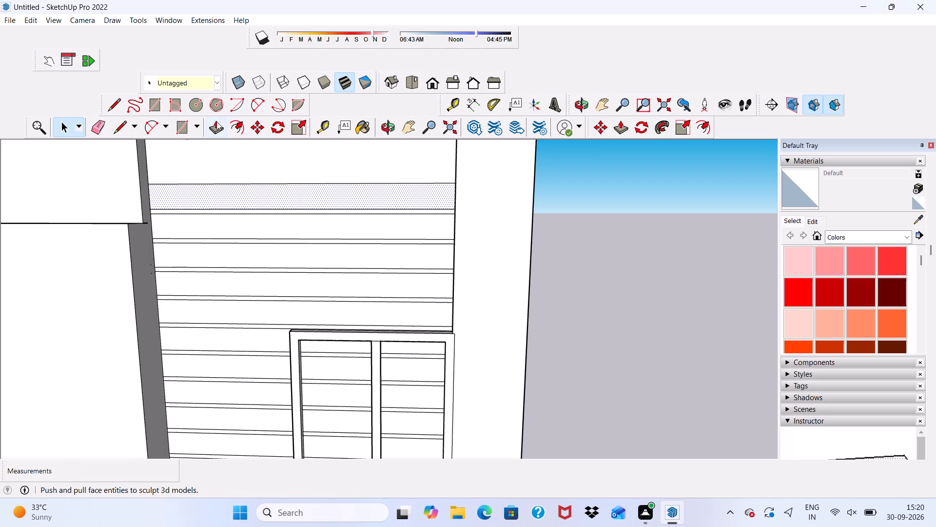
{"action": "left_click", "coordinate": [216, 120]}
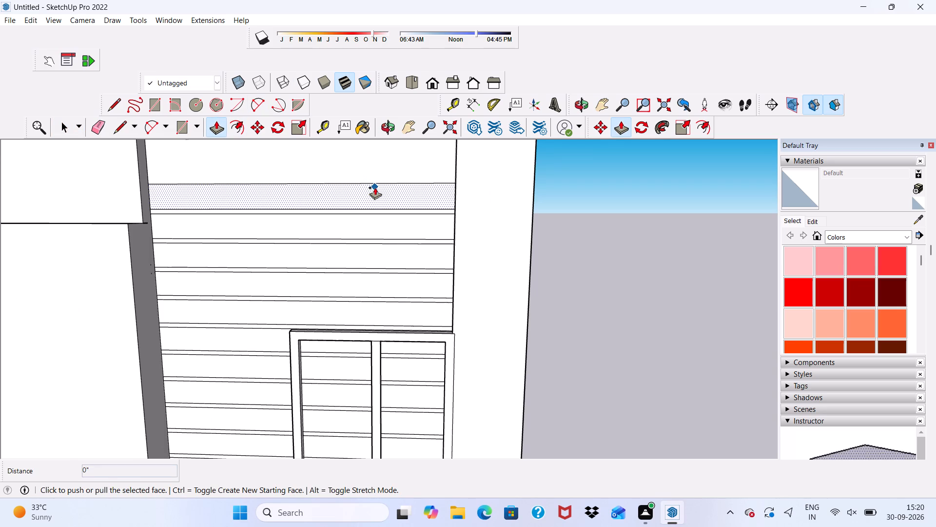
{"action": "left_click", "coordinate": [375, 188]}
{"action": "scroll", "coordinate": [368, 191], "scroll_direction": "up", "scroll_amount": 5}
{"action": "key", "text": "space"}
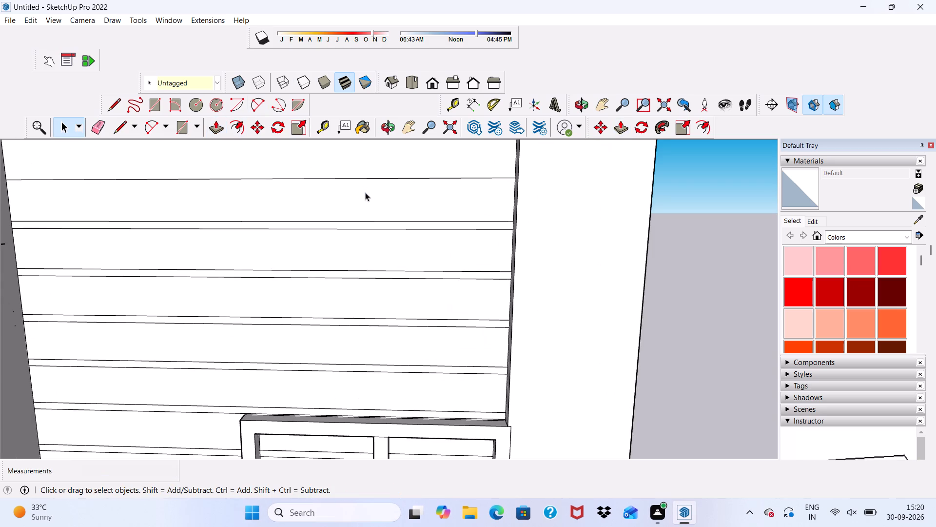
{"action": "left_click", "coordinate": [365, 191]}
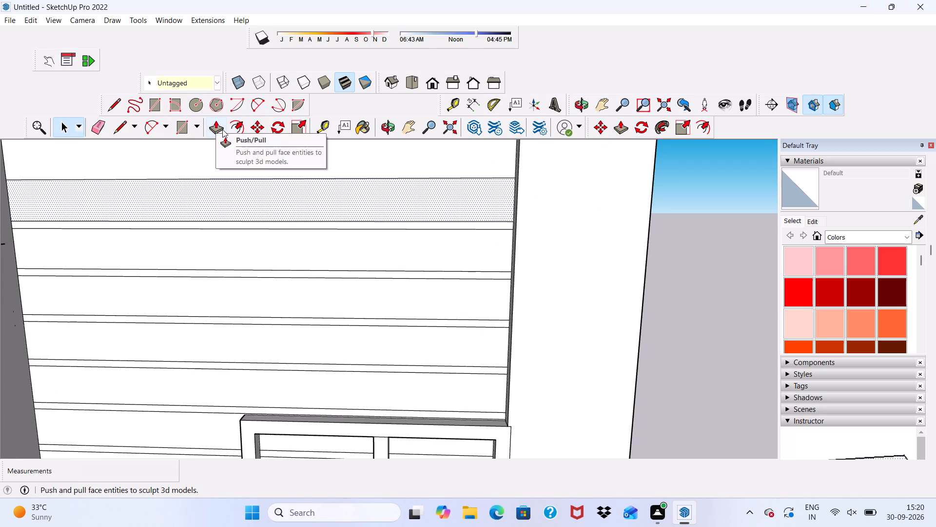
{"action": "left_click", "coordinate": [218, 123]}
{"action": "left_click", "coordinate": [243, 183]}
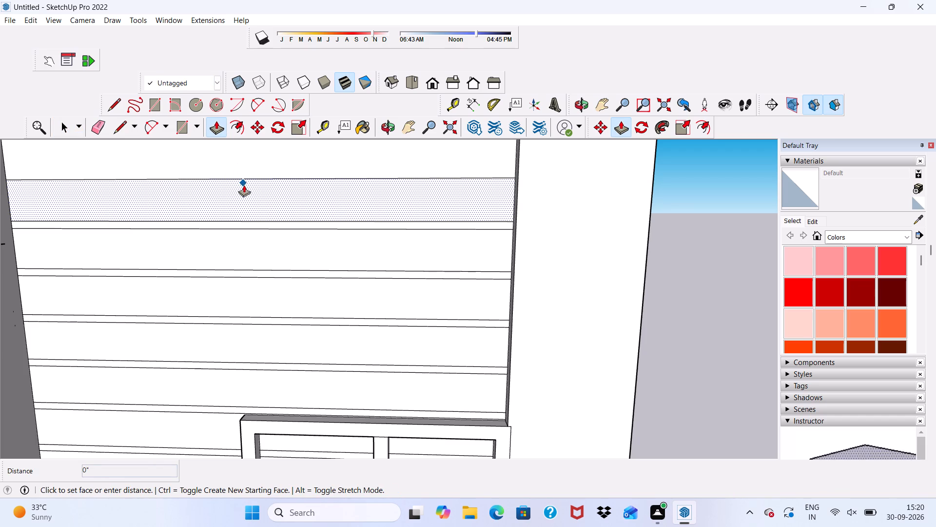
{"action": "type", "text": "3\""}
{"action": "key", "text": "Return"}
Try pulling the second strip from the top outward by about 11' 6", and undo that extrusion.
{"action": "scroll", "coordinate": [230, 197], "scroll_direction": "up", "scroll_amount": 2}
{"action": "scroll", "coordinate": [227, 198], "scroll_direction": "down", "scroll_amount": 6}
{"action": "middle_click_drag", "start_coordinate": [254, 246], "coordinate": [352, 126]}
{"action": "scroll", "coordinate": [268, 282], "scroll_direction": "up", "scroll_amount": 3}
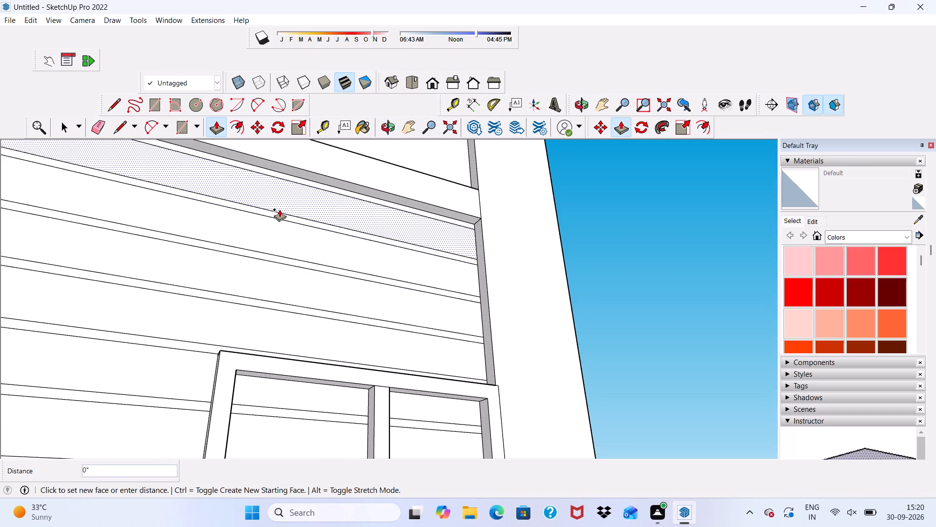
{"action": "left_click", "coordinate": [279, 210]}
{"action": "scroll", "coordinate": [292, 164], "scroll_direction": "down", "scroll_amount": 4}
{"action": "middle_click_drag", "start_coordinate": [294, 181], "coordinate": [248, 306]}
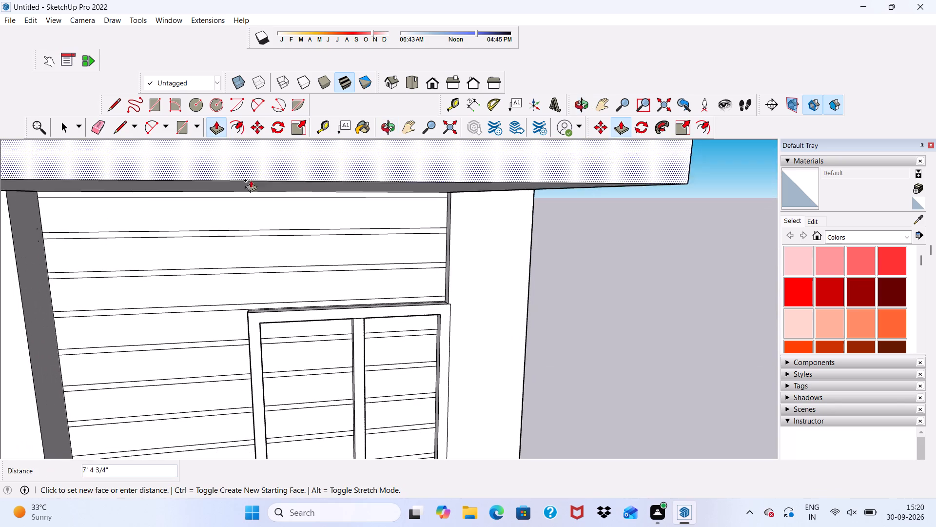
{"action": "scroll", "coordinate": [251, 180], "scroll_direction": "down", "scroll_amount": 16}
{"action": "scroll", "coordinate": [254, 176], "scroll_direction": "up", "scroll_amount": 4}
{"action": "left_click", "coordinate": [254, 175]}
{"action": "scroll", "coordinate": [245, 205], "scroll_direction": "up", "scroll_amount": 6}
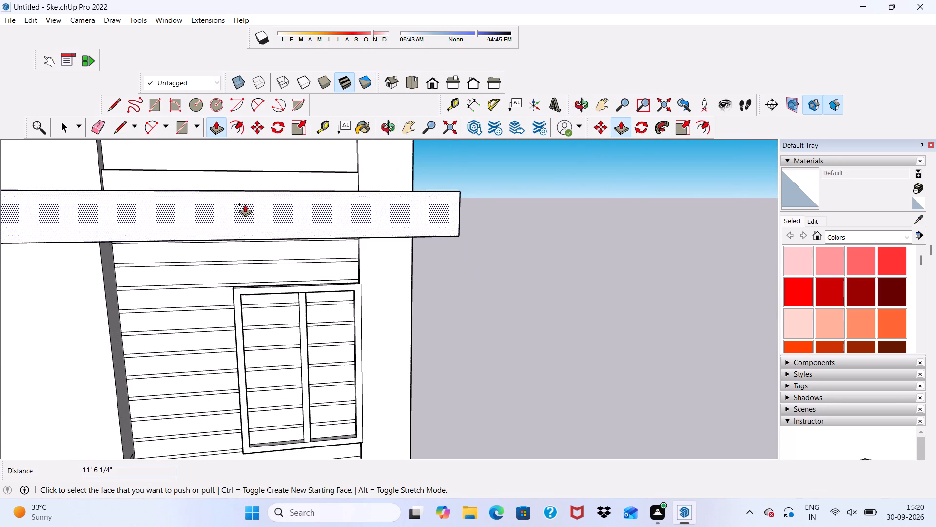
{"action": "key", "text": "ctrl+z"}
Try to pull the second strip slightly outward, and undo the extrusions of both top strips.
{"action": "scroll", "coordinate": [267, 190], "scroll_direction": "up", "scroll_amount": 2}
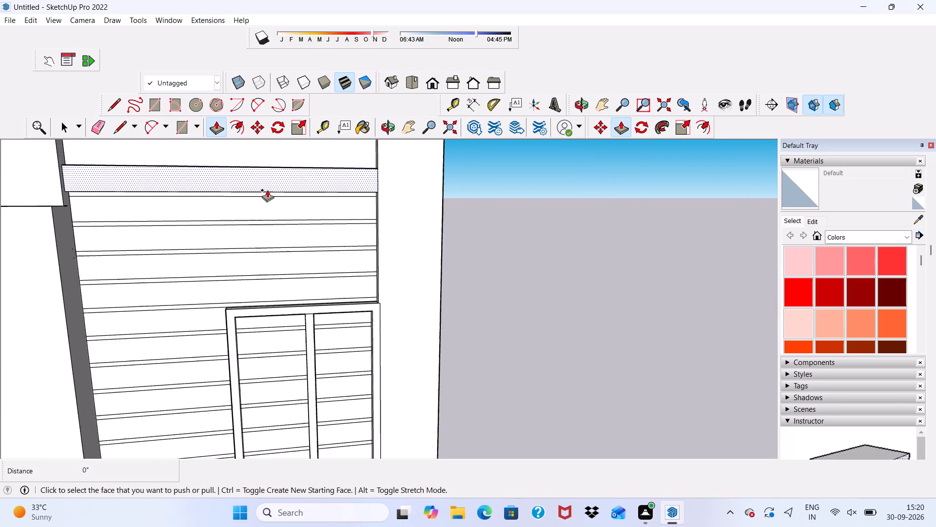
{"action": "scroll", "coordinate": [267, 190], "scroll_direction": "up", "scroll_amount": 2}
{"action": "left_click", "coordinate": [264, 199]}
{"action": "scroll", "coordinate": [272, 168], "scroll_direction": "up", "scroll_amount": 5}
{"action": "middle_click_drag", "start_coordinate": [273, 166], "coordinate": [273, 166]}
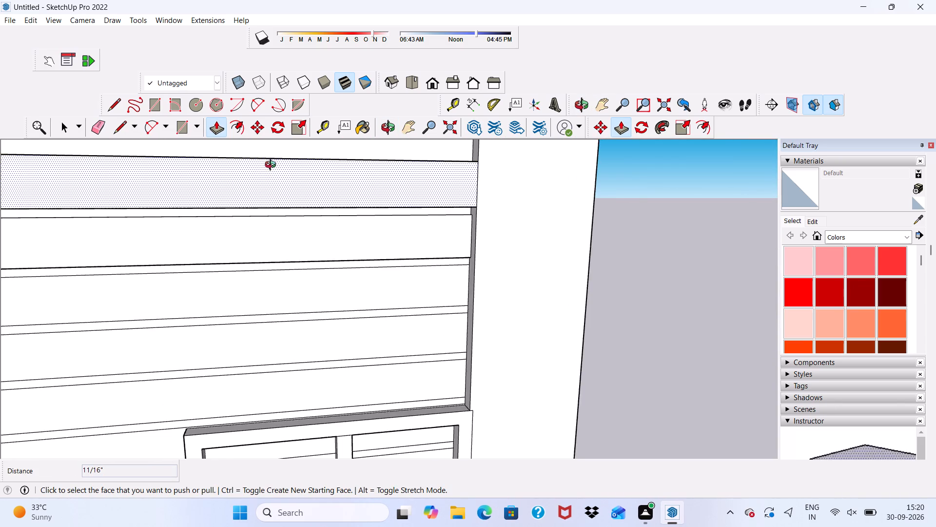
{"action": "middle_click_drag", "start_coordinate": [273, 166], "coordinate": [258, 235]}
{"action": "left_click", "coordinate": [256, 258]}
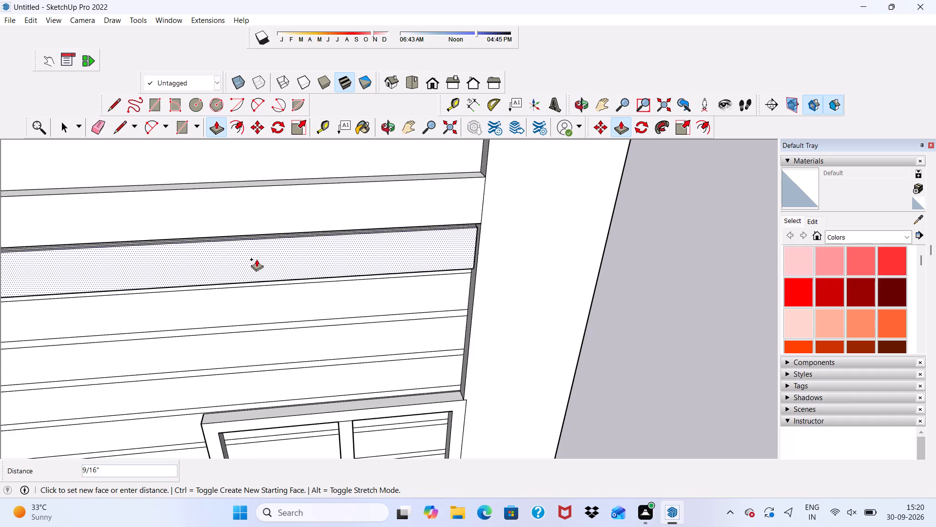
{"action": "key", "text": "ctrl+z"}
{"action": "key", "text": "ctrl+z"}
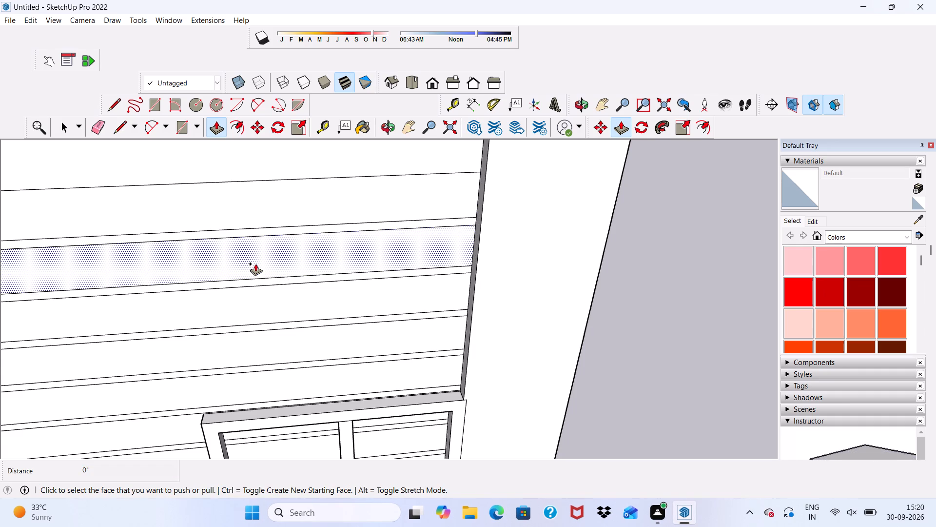
Push/pull the second cladding strip from the top outward 3".
{"action": "left_click", "coordinate": [255, 263]}
{"action": "scroll", "coordinate": [254, 203], "scroll_direction": "down", "scroll_amount": 11}
{"action": "middle_click_drag", "start_coordinate": [280, 235], "coordinate": [280, 234]}
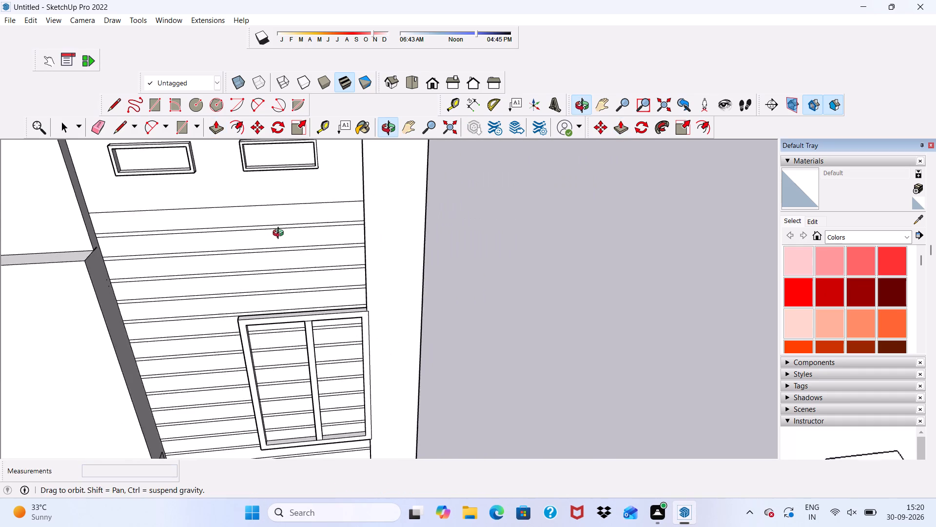
{"action": "middle_click_drag", "start_coordinate": [280, 234], "coordinate": [286, 163]}
{"action": "scroll", "coordinate": [297, 156], "scroll_direction": "up", "scroll_amount": 3}
{"action": "scroll", "coordinate": [268, 232], "scroll_direction": "up", "scroll_amount": 1}
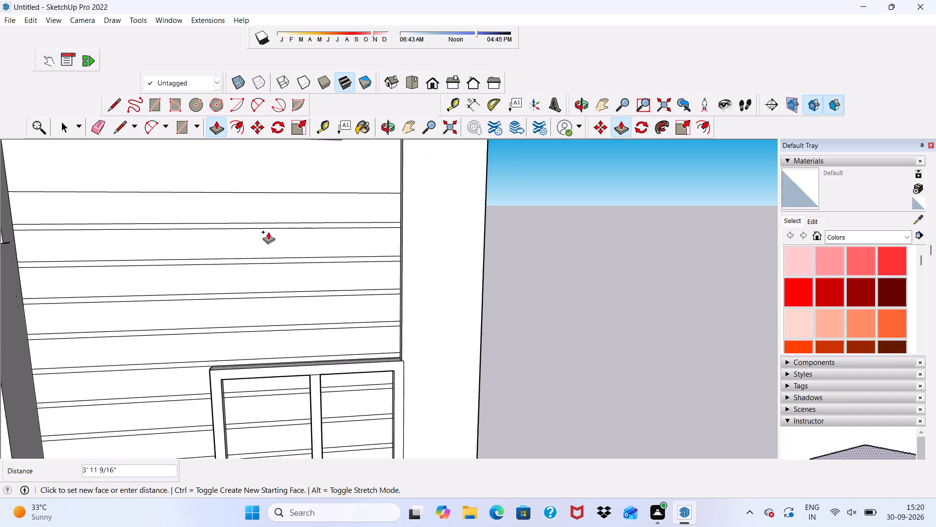
{"action": "scroll", "coordinate": [267, 243], "scroll_direction": "up", "scroll_amount": 1}
{"action": "type", "text": "3\""}
{"action": "key", "text": "Return"}
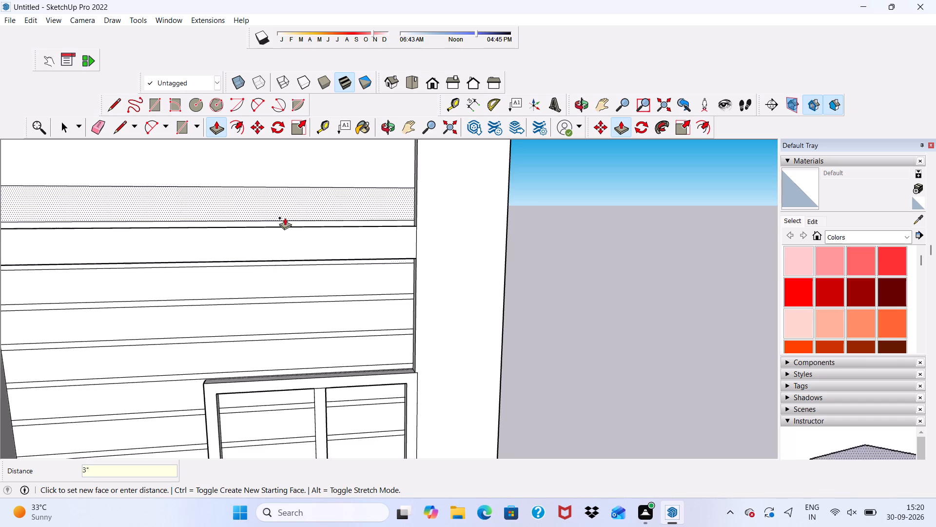
Push/pull the topmost cladding strip outward 3", level with the face of the second strip.
{"action": "middle_click_drag", "start_coordinate": [286, 214], "coordinate": [244, 298]}
{"action": "scroll", "coordinate": [286, 214], "scroll_direction": "down", "scroll_amount": 1}
{"action": "left_click", "coordinate": [280, 209]}
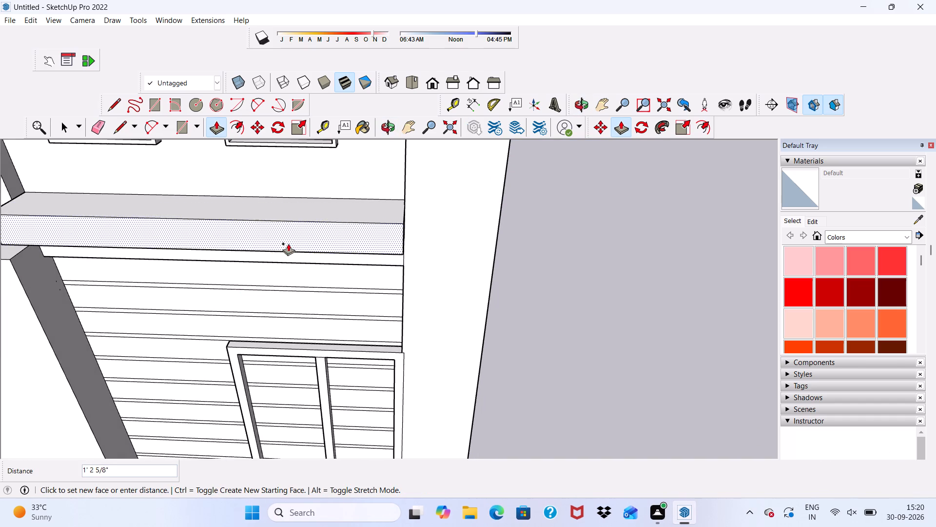
{"action": "middle_click_drag", "start_coordinate": [288, 241], "coordinate": [326, 139]}
{"action": "left_click", "coordinate": [297, 220]}
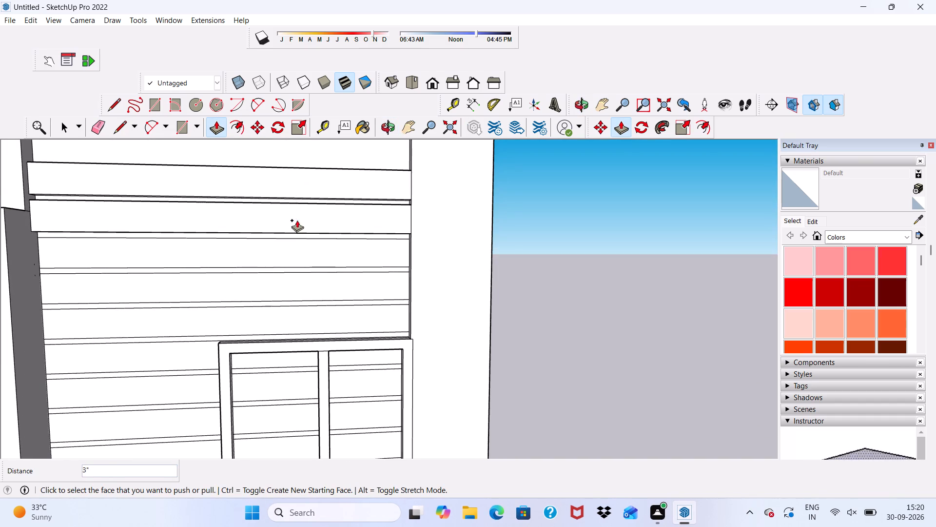
Pull the third, fourth and fifth strips above the upper window outward 3", matching the strips above.
{"action": "scroll", "coordinate": [291, 233], "scroll_direction": "up", "scroll_amount": 1}
{"action": "left_click", "coordinate": [288, 244]}
{"action": "left_click", "coordinate": [297, 205]}
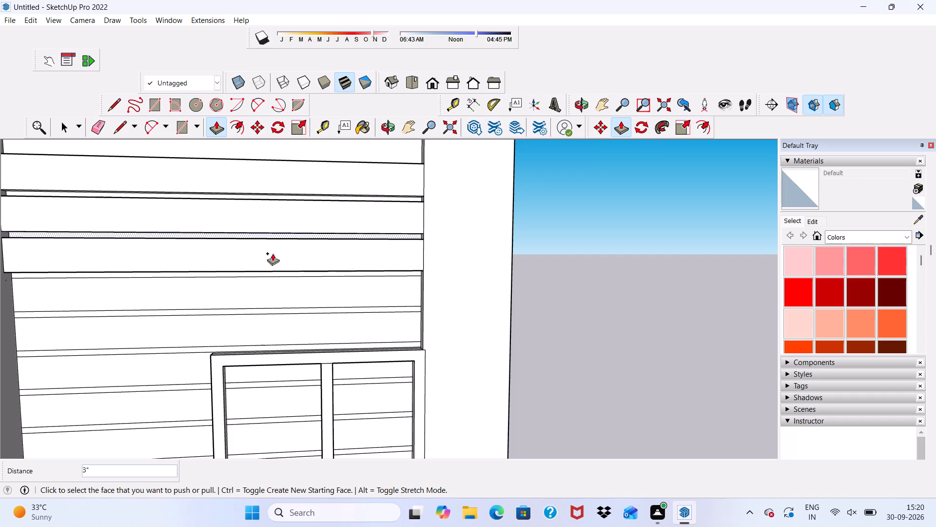
{"action": "left_click", "coordinate": [263, 284]}
{"action": "left_click", "coordinate": [268, 248]}
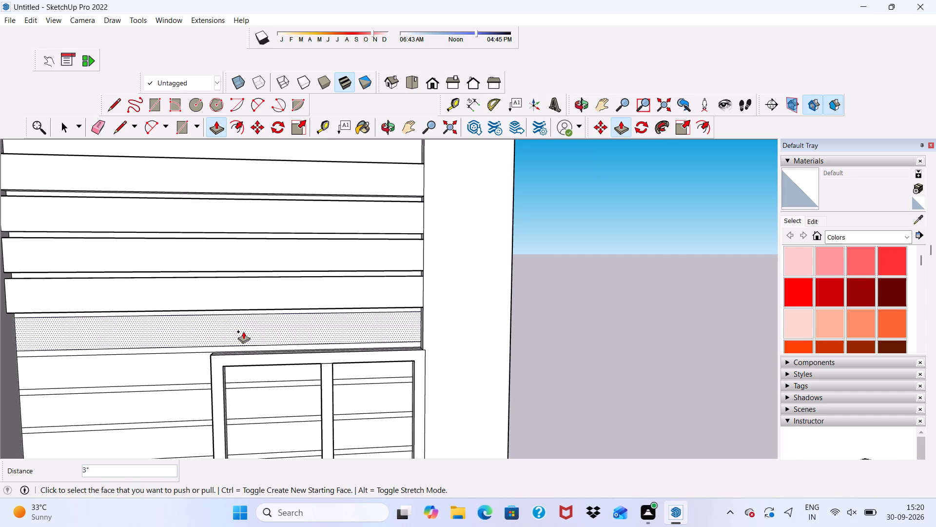
{"action": "left_click", "coordinate": [243, 329]}
{"action": "left_click", "coordinate": [242, 295]}
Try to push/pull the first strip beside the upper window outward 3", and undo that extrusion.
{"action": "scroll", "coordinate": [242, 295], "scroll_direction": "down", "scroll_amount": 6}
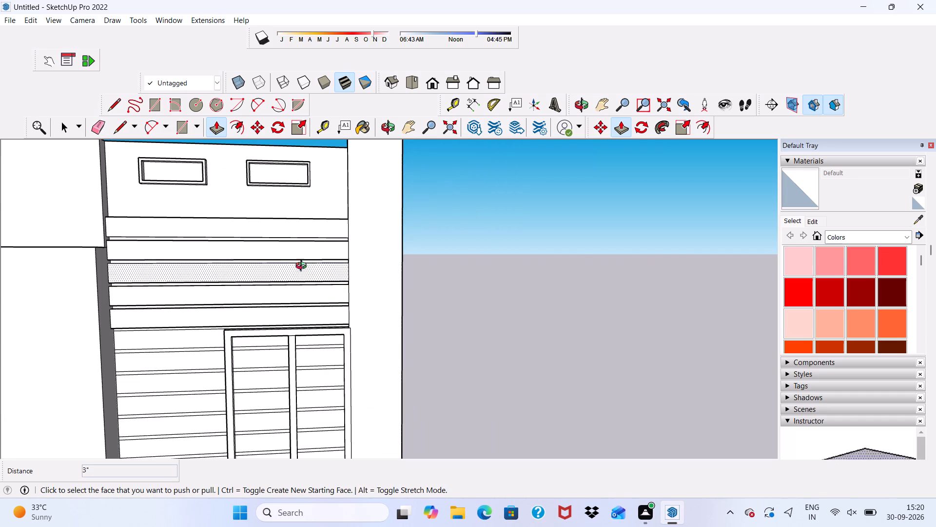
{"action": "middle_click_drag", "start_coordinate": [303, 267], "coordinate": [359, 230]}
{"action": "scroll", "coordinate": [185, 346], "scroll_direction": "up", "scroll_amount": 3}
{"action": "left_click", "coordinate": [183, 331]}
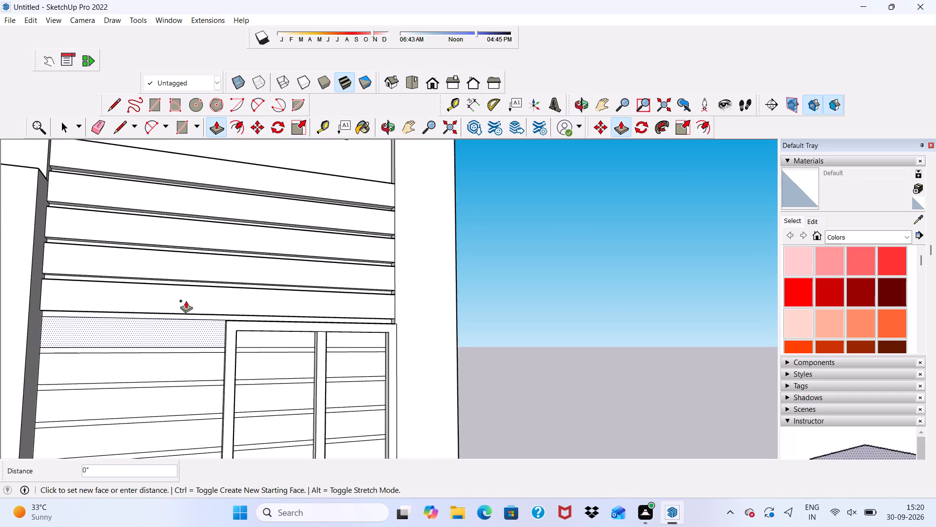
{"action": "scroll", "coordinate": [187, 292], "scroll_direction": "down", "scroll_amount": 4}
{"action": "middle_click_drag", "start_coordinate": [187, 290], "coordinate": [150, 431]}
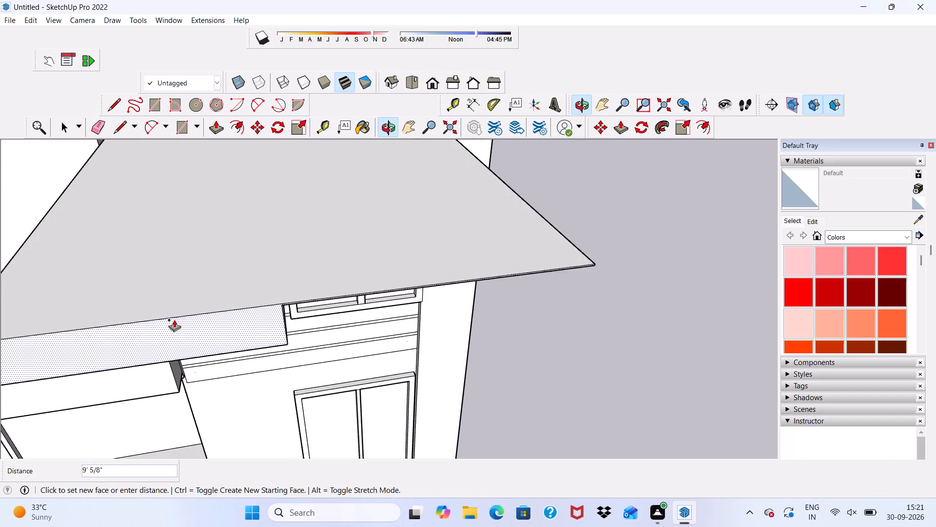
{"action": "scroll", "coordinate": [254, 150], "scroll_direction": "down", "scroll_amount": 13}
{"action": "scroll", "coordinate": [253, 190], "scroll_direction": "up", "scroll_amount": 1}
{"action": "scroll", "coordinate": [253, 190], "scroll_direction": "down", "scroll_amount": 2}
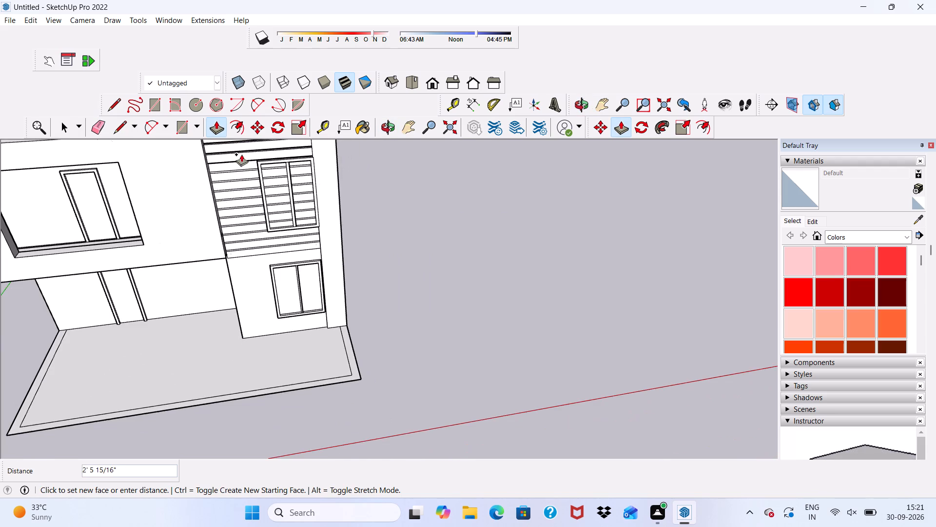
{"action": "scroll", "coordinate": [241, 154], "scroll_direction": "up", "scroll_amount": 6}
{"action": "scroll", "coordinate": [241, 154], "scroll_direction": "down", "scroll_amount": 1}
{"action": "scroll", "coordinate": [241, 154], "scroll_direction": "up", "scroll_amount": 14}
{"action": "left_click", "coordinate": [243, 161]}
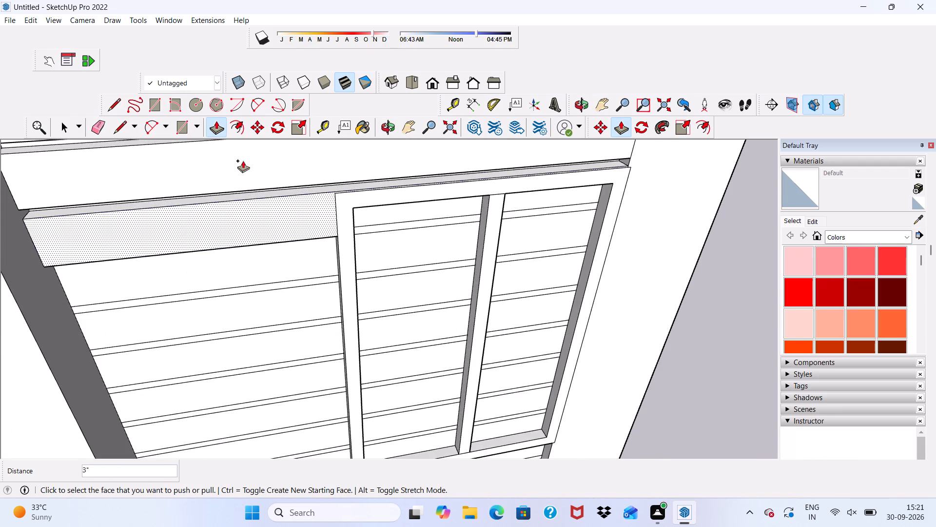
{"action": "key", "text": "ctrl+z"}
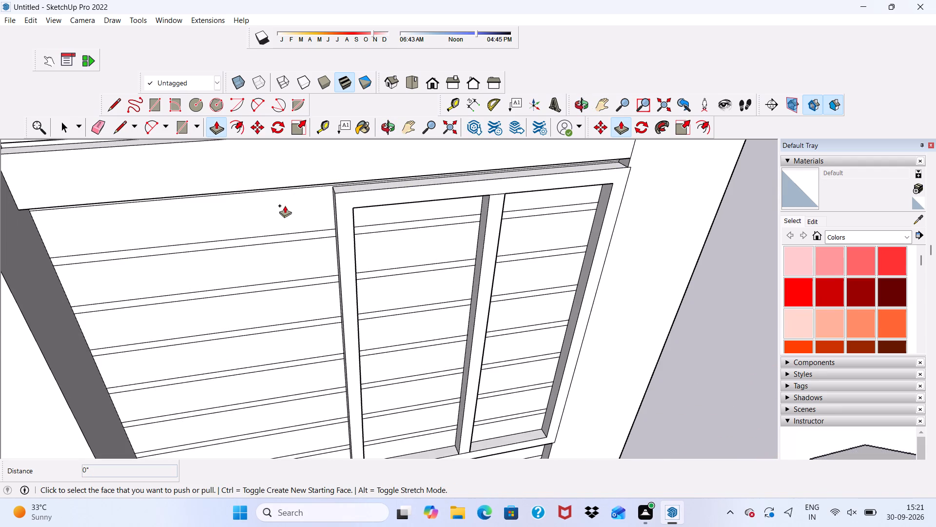
Erase all the horizontal strip lines that cross the left pane of the upper window.
{"action": "key", "text": "space"}
{"action": "middle_click_drag", "start_coordinate": [412, 246], "coordinate": [316, 133]}
{"action": "scroll", "coordinate": [412, 246], "scroll_direction": "down", "scroll_amount": 1}
{"action": "left_click", "coordinate": [100, 119]}
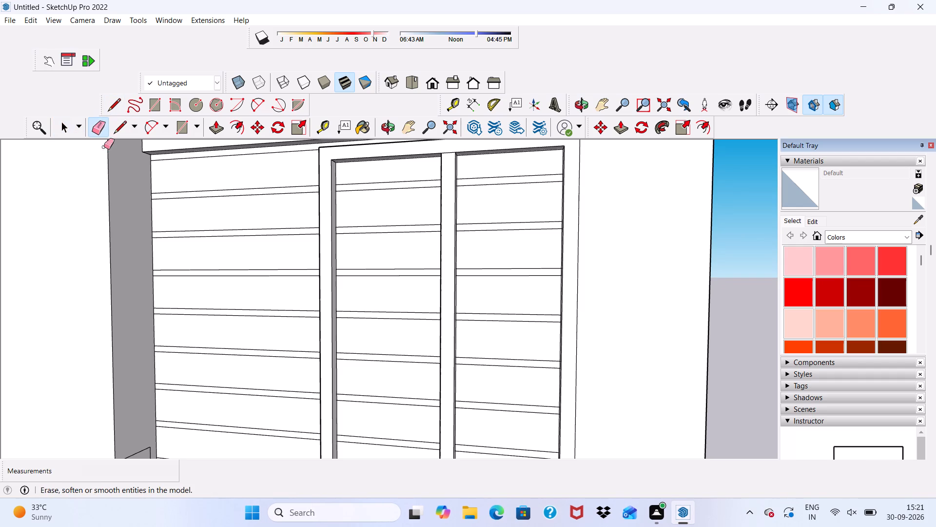
{"action": "scroll", "coordinate": [272, 210], "scroll_direction": "up", "scroll_amount": 2}
{"action": "left_click_drag", "start_coordinate": [362, 170], "coordinate": [388, 249]}
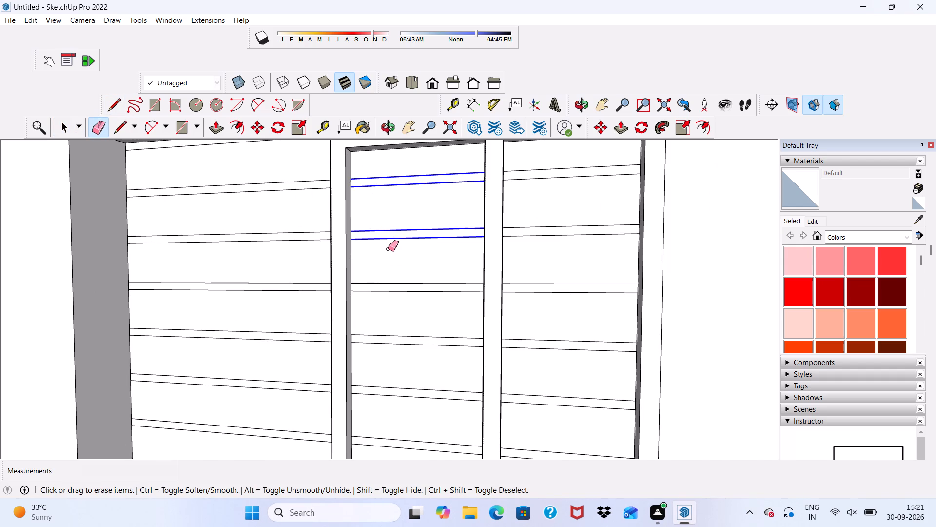
{"action": "left_click_drag", "start_coordinate": [388, 249], "coordinate": [421, 415]}
{"action": "scroll", "coordinate": [404, 318], "scroll_direction": "down", "scroll_amount": 6}
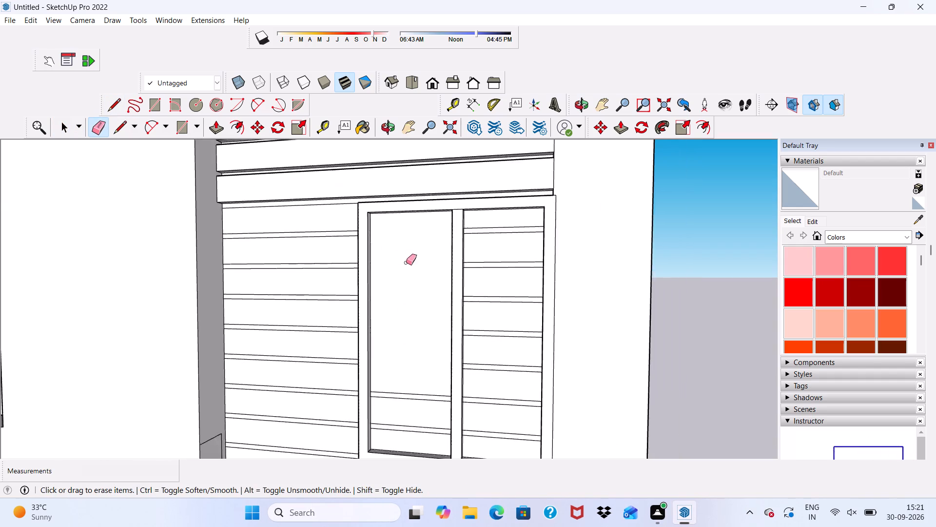
{"action": "scroll", "coordinate": [406, 263], "scroll_direction": "down", "scroll_amount": 4}
{"action": "scroll", "coordinate": [375, 398], "scroll_direction": "up", "scroll_amount": 6}
{"action": "scroll", "coordinate": [407, 350], "scroll_direction": "up", "scroll_amount": 1}
{"action": "left_click_drag", "start_coordinate": [433, 307], "coordinate": [433, 308]}
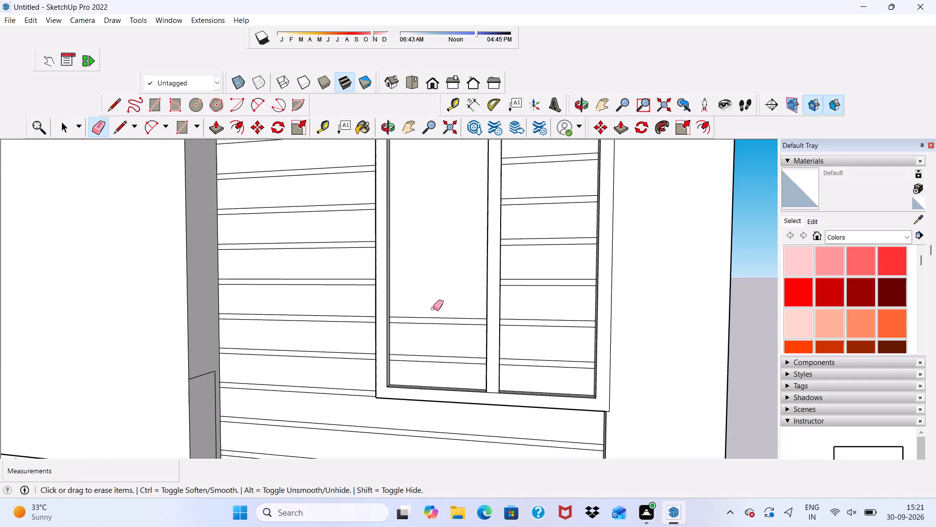
{"action": "left_click_drag", "start_coordinate": [433, 308], "coordinate": [430, 360]}
{"action": "left_click", "coordinate": [430, 361]}
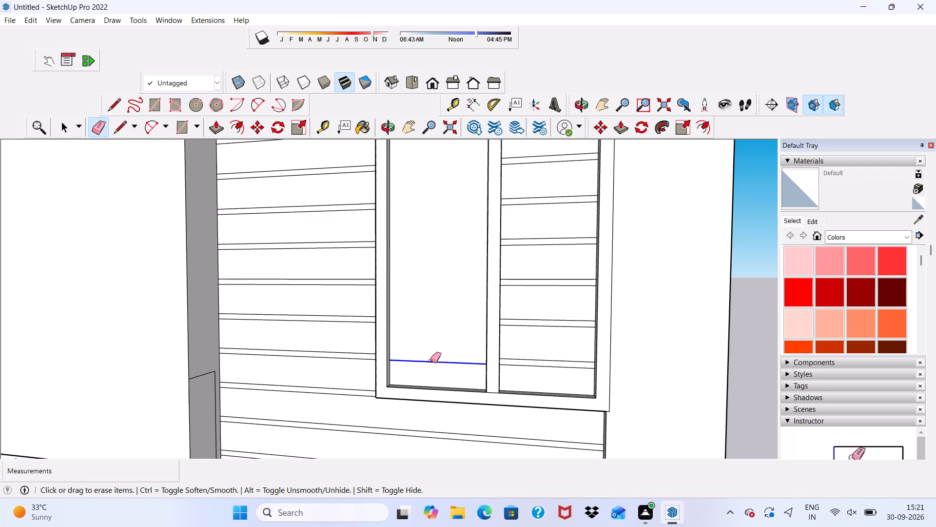
Erase all the horizontal strip lines that cross the right pane of the upper window.
{"action": "scroll", "coordinate": [469, 317], "scroll_direction": "up", "scroll_amount": 2}
{"action": "scroll", "coordinate": [546, 264], "scroll_direction": "down", "scroll_amount": 14}
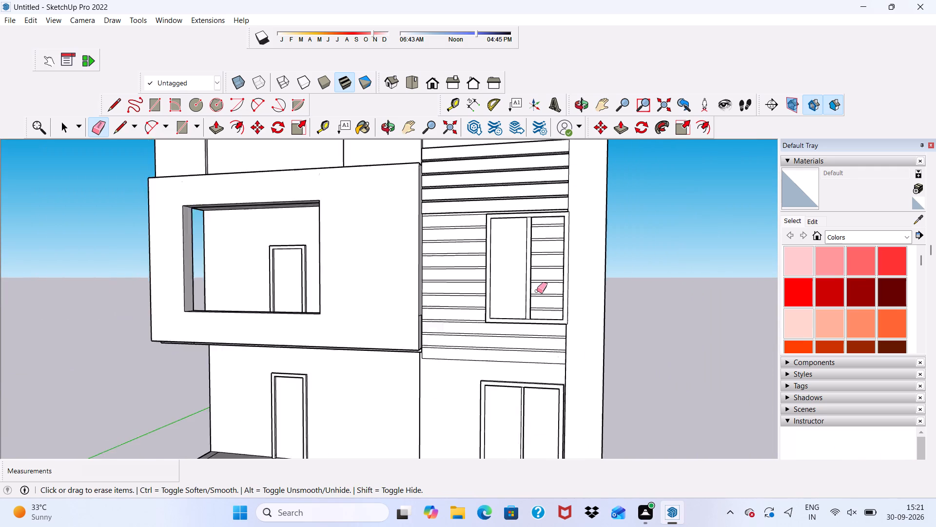
{"action": "scroll", "coordinate": [537, 291], "scroll_direction": "down", "scroll_amount": 3}
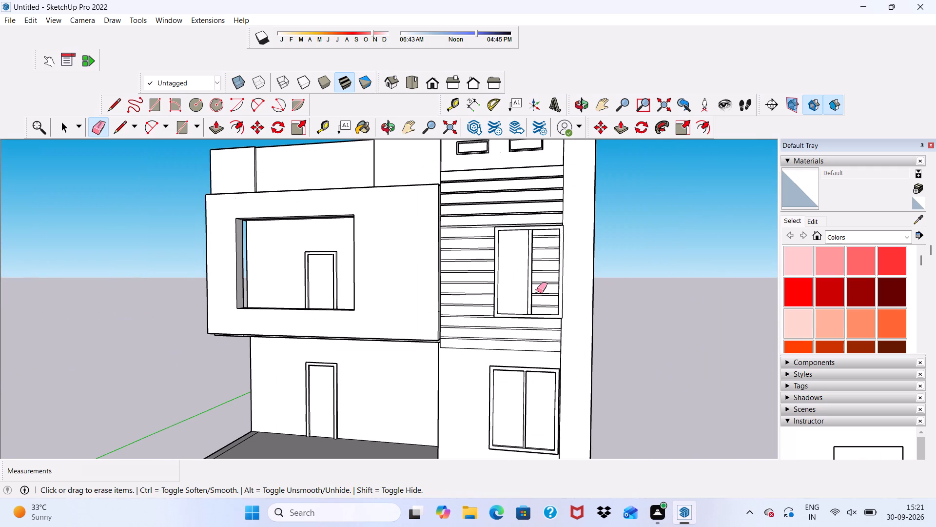
{"action": "scroll", "coordinate": [524, 242], "scroll_direction": "up", "scroll_amount": 3}
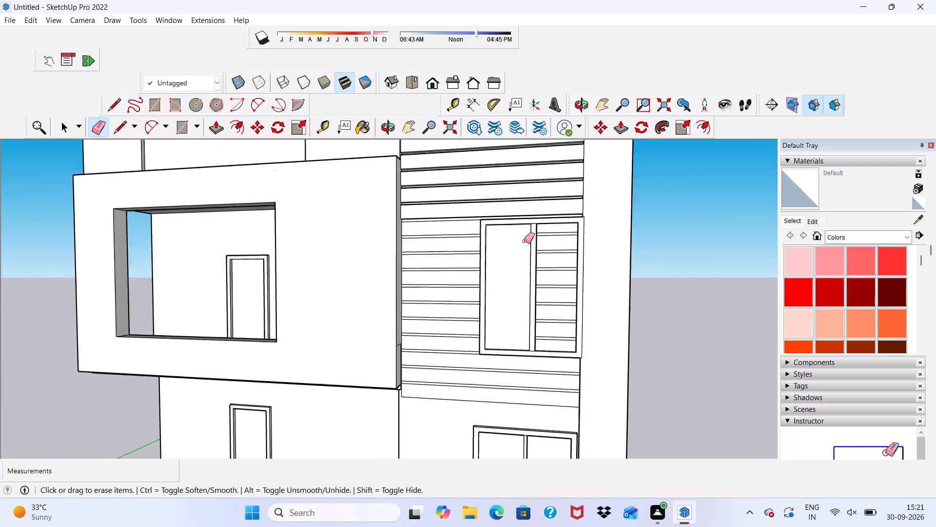
{"action": "scroll", "coordinate": [524, 241], "scroll_direction": "up", "scroll_amount": 7}
{"action": "left_click_drag", "start_coordinate": [569, 231], "coordinate": [575, 283]}
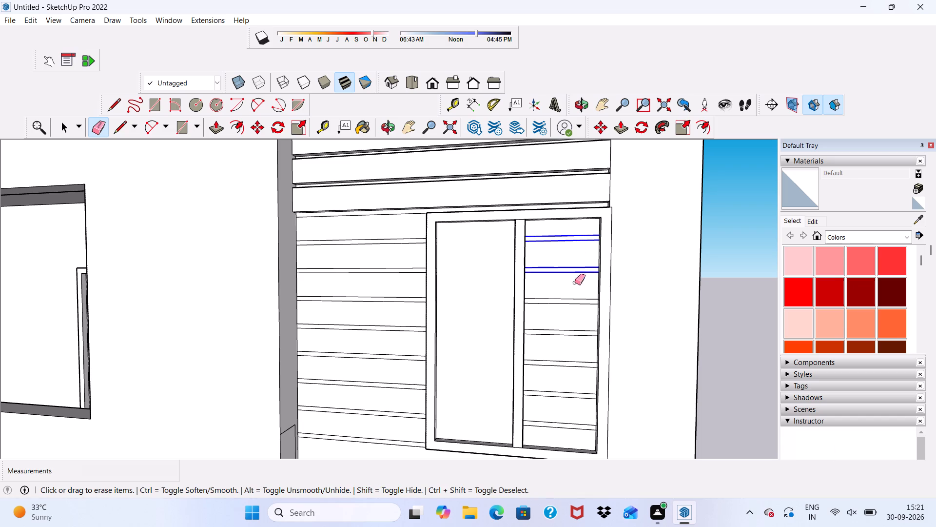
{"action": "left_click_drag", "start_coordinate": [575, 283], "coordinate": [564, 409]}
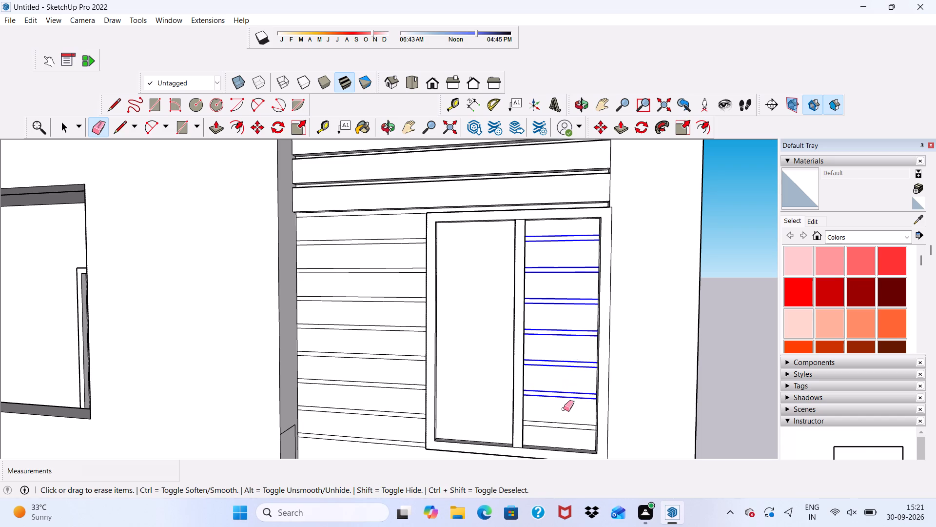
{"action": "left_click_drag", "start_coordinate": [564, 409], "coordinate": [561, 427]}
Push/pull the first strip beside the upper window outward 3", level with the cladding boards above.
{"action": "scroll", "coordinate": [529, 302], "scroll_direction": "down", "scroll_amount": 1}
{"action": "middle_click_drag", "start_coordinate": [529, 301], "coordinate": [605, 281]}
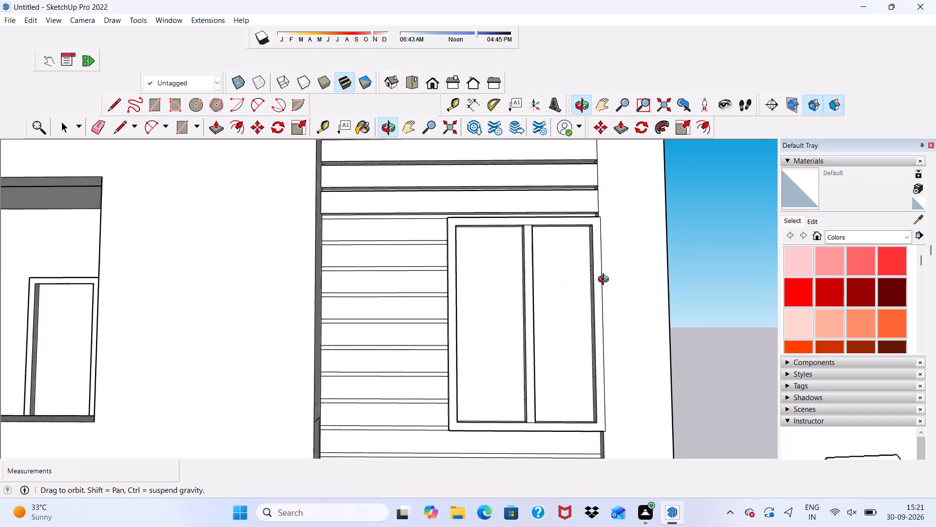
{"action": "middle_click_drag", "start_coordinate": [605, 281], "coordinate": [432, 279]}
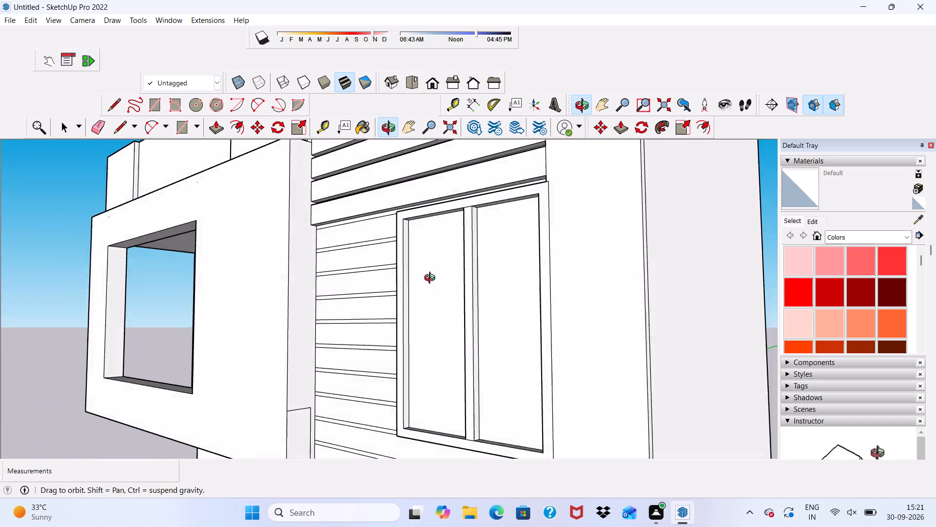
{"action": "middle_click_drag", "start_coordinate": [432, 279], "coordinate": [545, 270]}
{"action": "key", "text": "space"}
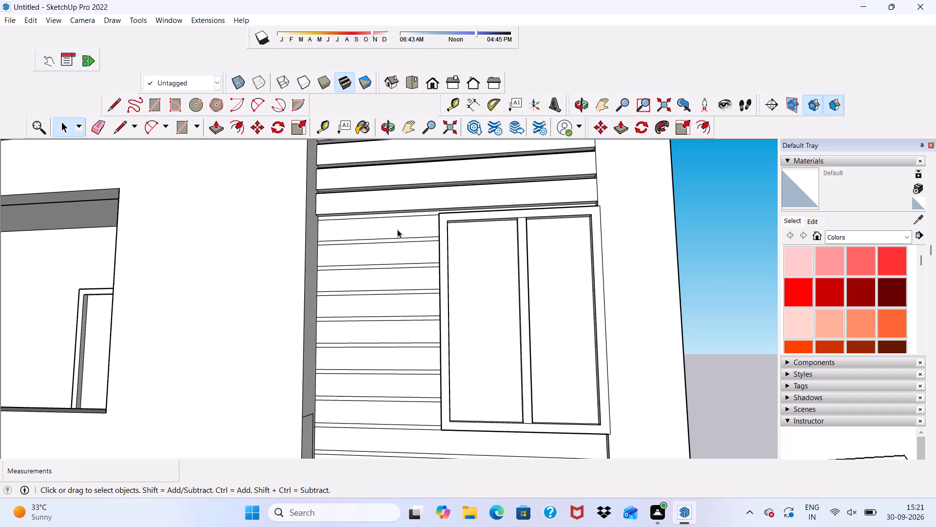
{"action": "left_click", "coordinate": [397, 229]}
{"action": "left_click", "coordinate": [212, 126]}
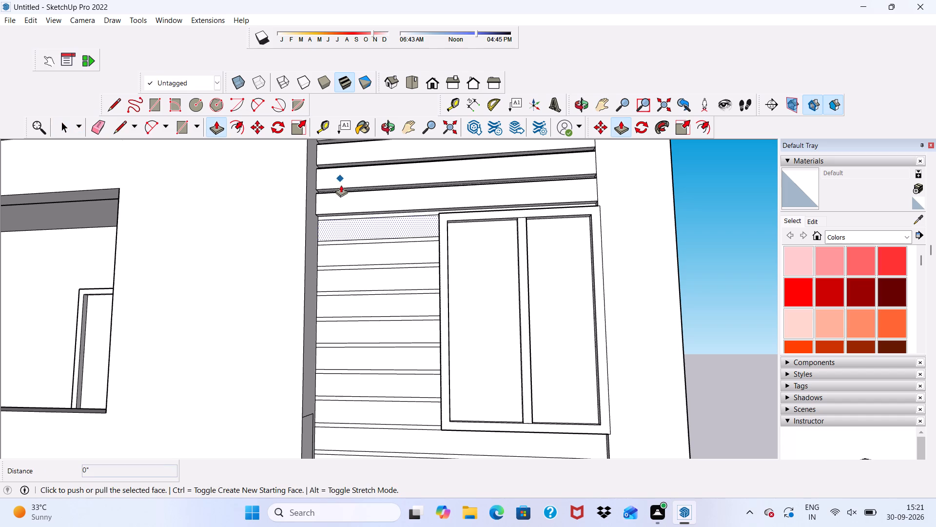
{"action": "left_click", "coordinate": [343, 224]}
{"action": "left_click", "coordinate": [366, 188]}
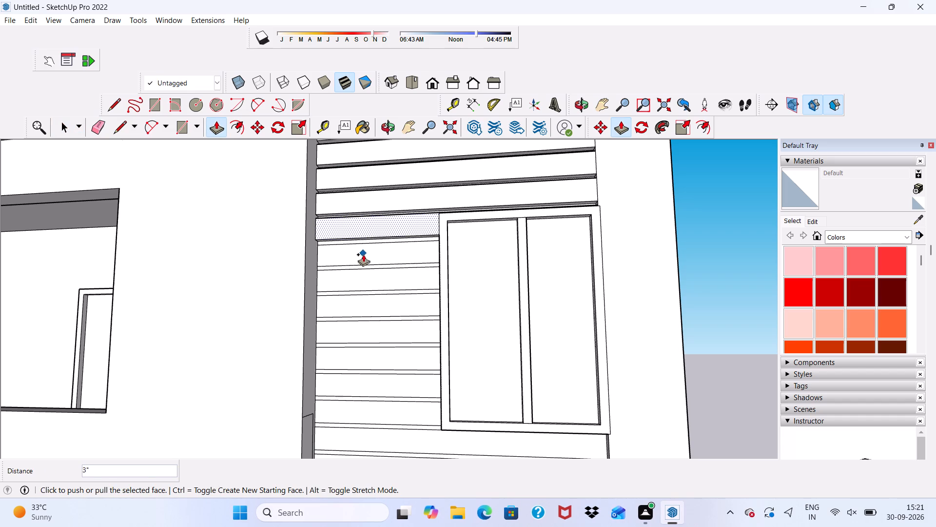
{"action": "left_click", "coordinate": [363, 255]}
{"action": "key", "text": "space"}
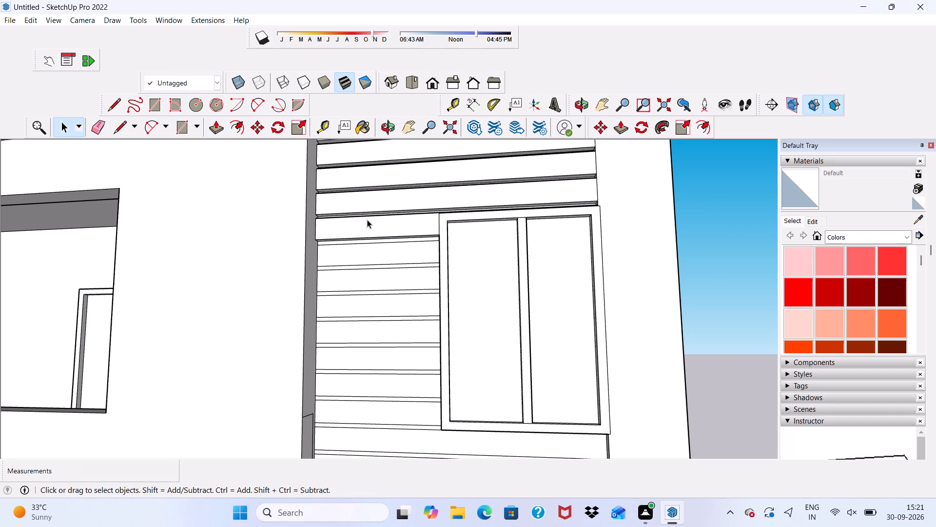
Push/pull the second strip beside the upper window outward 3", matching the board above it.
{"action": "scroll", "coordinate": [368, 219], "scroll_direction": "up", "scroll_amount": 5}
{"action": "middle_click_drag", "start_coordinate": [368, 217], "coordinate": [368, 276]}
{"action": "left_click", "coordinate": [368, 274]}
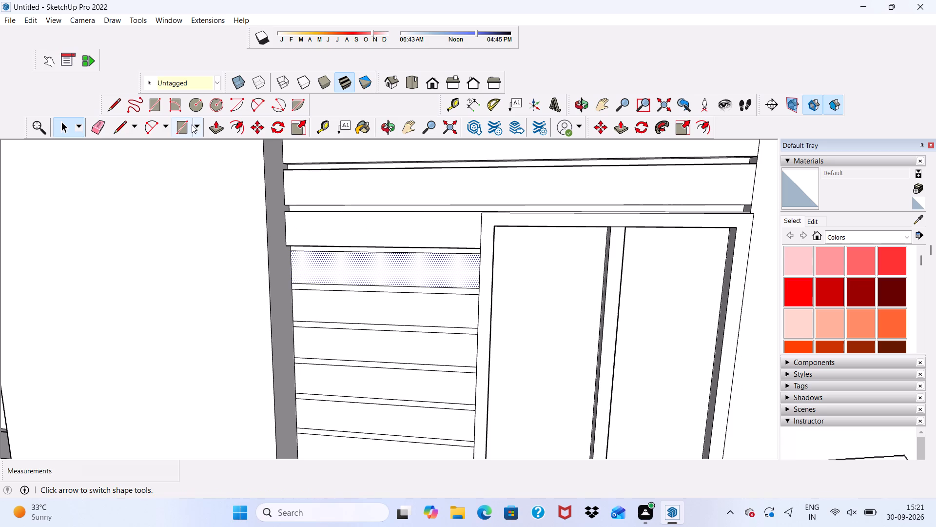
{"action": "left_click", "coordinate": [208, 127]}
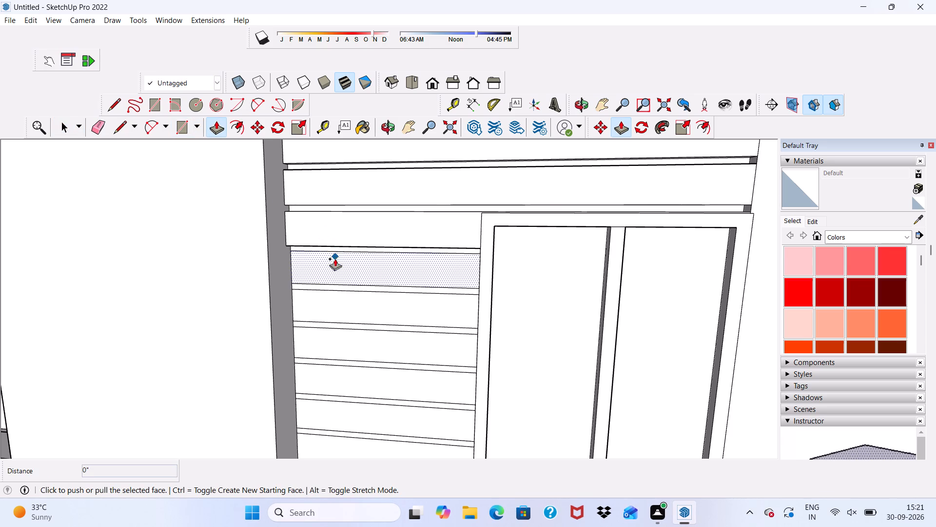
{"action": "left_click", "coordinate": [334, 259]}
{"action": "left_click", "coordinate": [353, 222]}
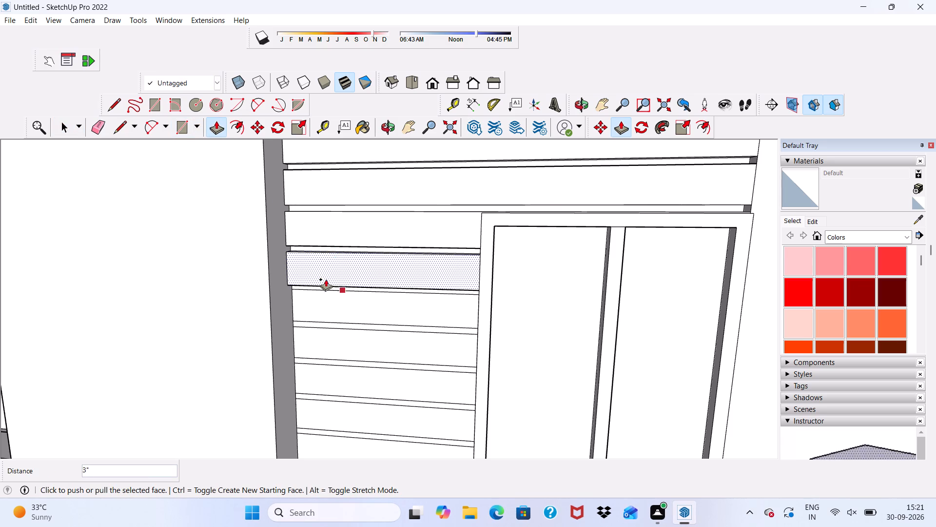
Push/pull the third strip beside the upper window outward 3", matching the board above it.
{"action": "scroll", "coordinate": [307, 252], "scroll_direction": "up", "scroll_amount": 1}
{"action": "scroll", "coordinate": [307, 252], "scroll_direction": "down", "scroll_amount": 11}
{"action": "middle_click_drag", "start_coordinate": [330, 282], "coordinate": [344, 237]}
{"action": "scroll", "coordinate": [345, 232], "scroll_direction": "up", "scroll_amount": 6}
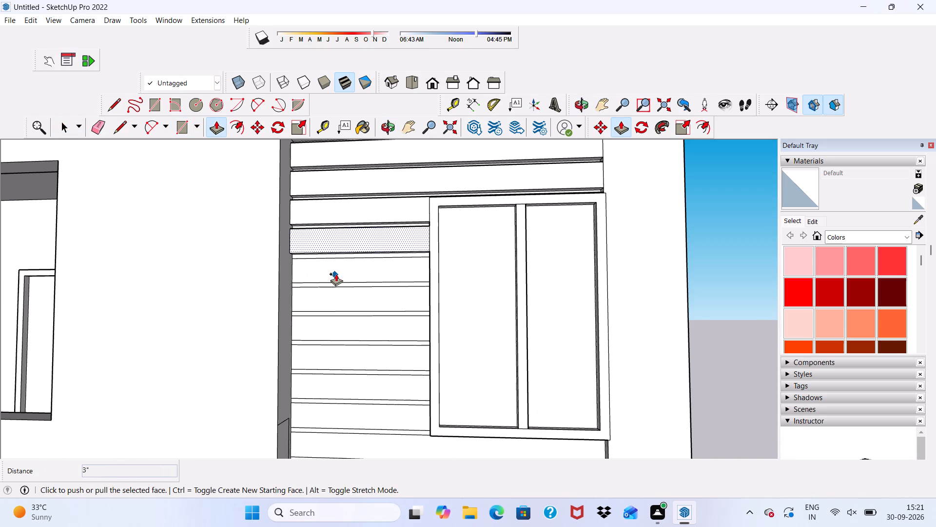
{"action": "key", "text": "space"}
{"action": "left_click", "coordinate": [338, 268]}
{"action": "left_click", "coordinate": [216, 124]}
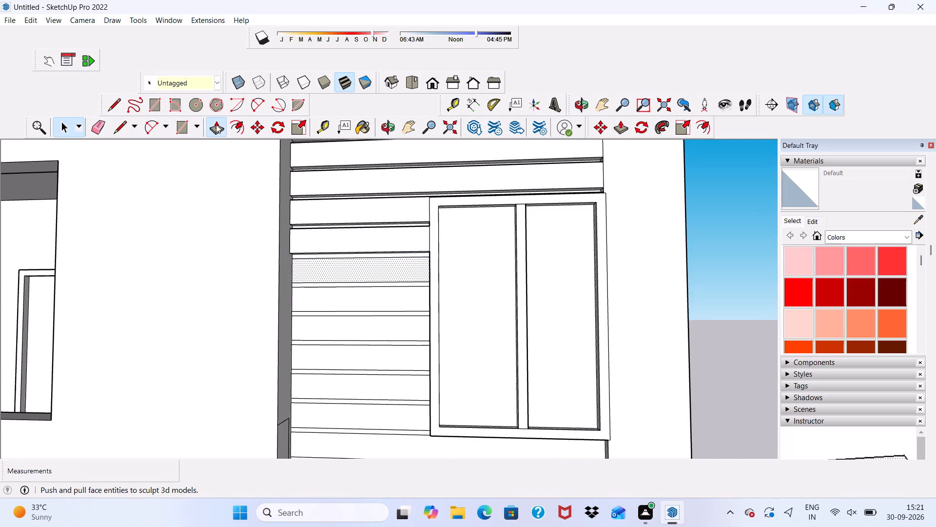
{"action": "left_click", "coordinate": [316, 262]}
{"action": "left_click", "coordinate": [325, 236]}
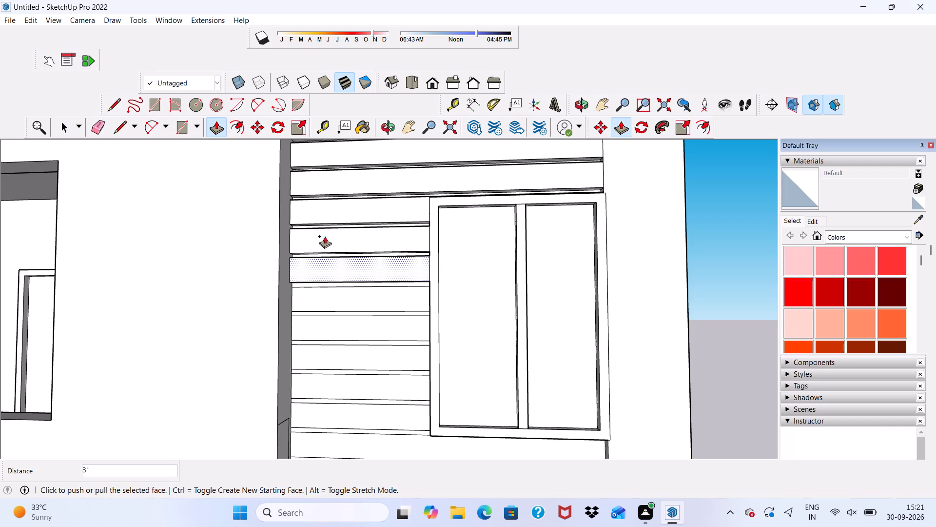
{"action": "left_click", "coordinate": [331, 289]}
{"action": "key", "text": "space"}
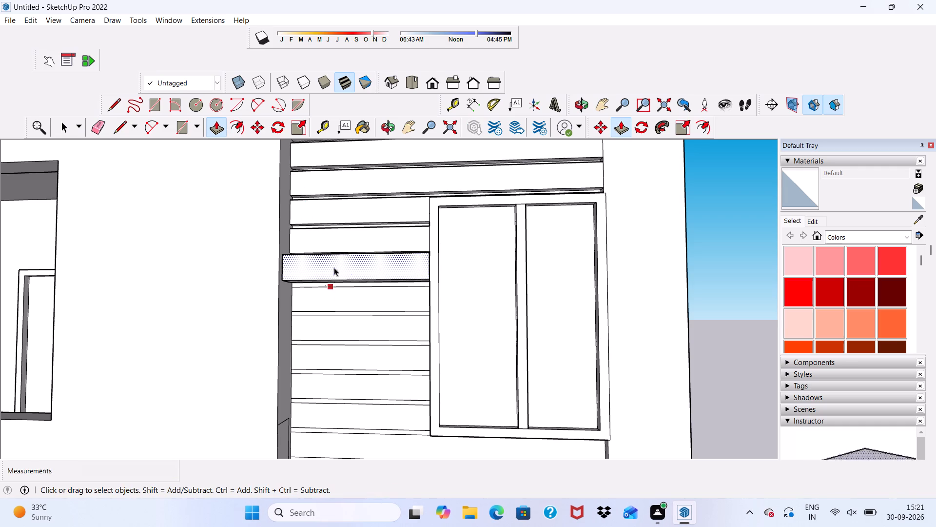
Push/pull the fourth strip beside the upper window outward 3", matching the board above it.
{"action": "scroll", "coordinate": [321, 229], "scroll_direction": "down", "scroll_amount": 1}
{"action": "middle_click_drag", "start_coordinate": [321, 229], "coordinate": [223, 387]}
{"action": "scroll", "coordinate": [284, 322], "scroll_direction": "up", "scroll_amount": 5}
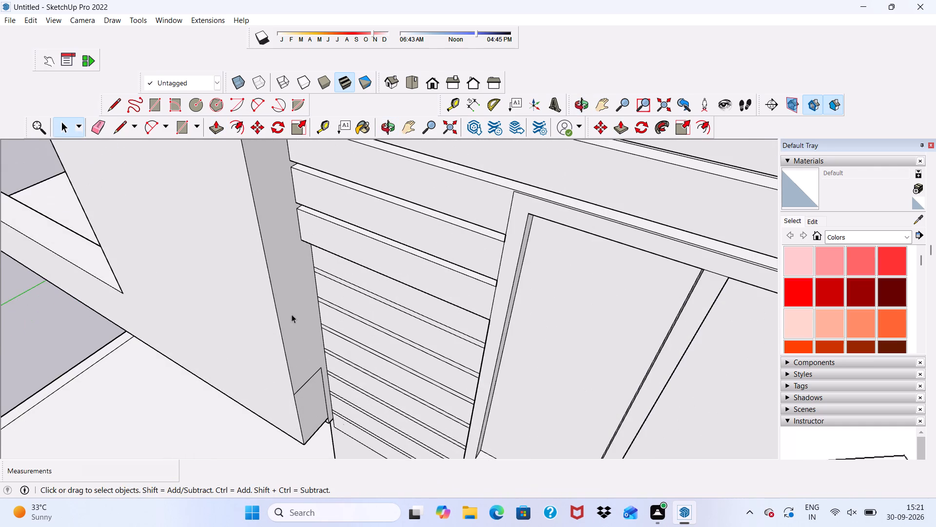
{"action": "scroll", "coordinate": [318, 282], "scroll_direction": "up", "scroll_amount": 7}
{"action": "middle_click_drag", "start_coordinate": [333, 244], "coordinate": [433, 194]}
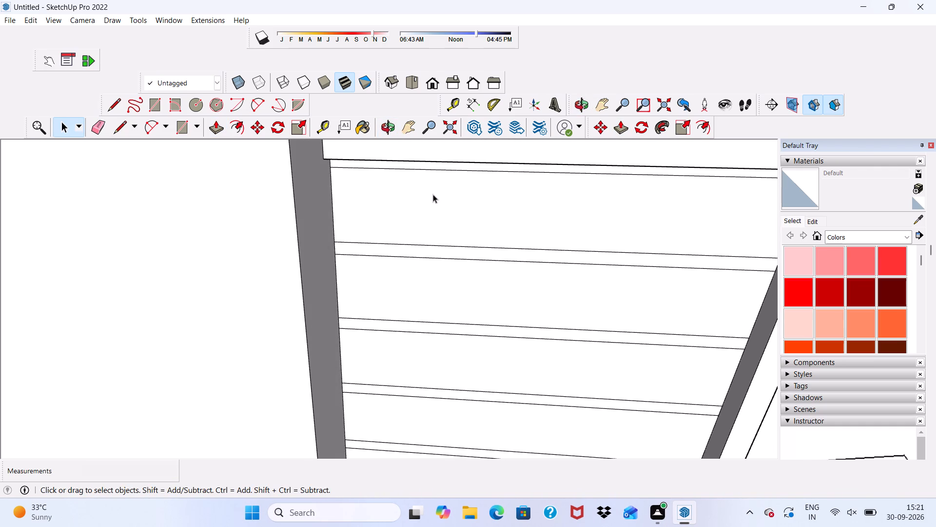
{"action": "scroll", "coordinate": [434, 191], "scroll_direction": "down", "scroll_amount": 4}
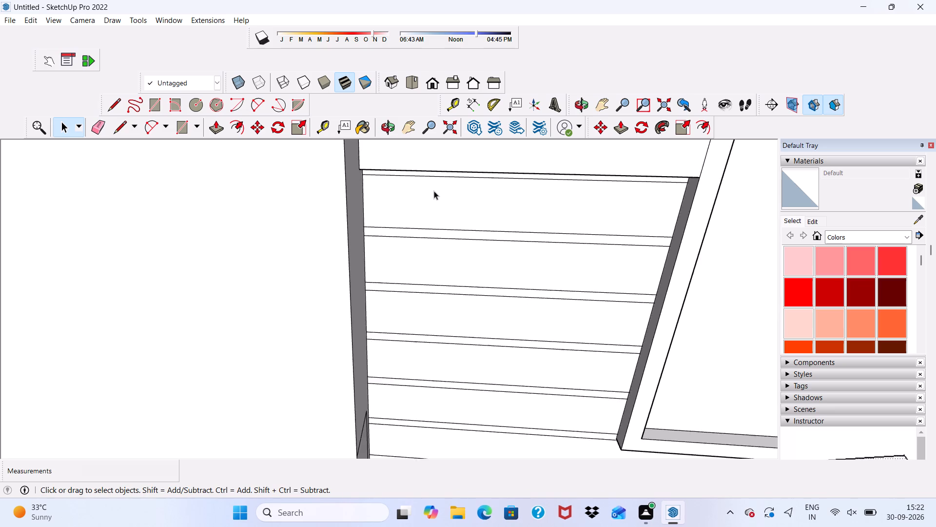
{"action": "scroll", "coordinate": [434, 191], "scroll_direction": "down", "scroll_amount": 6}
{"action": "middle_click_drag", "start_coordinate": [434, 231], "coordinate": [370, 215]}
{"action": "scroll", "coordinate": [425, 195], "scroll_direction": "down", "scroll_amount": 4}
{"action": "left_click", "coordinate": [425, 195]}
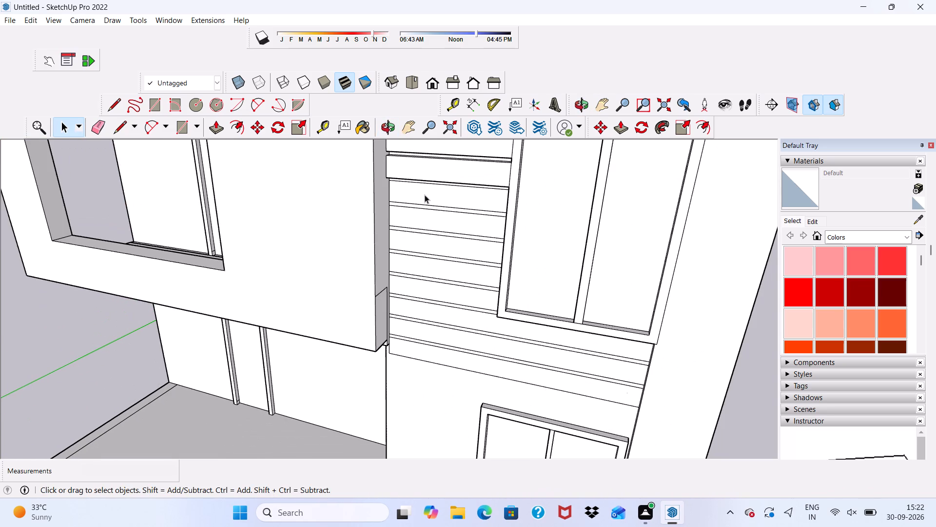
{"action": "left_click", "coordinate": [217, 124]}
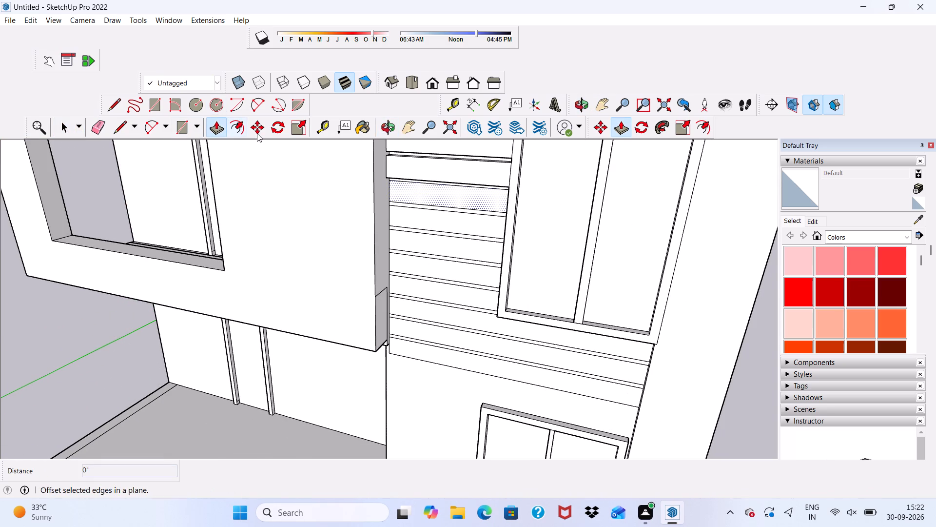
{"action": "left_click", "coordinate": [417, 194]}
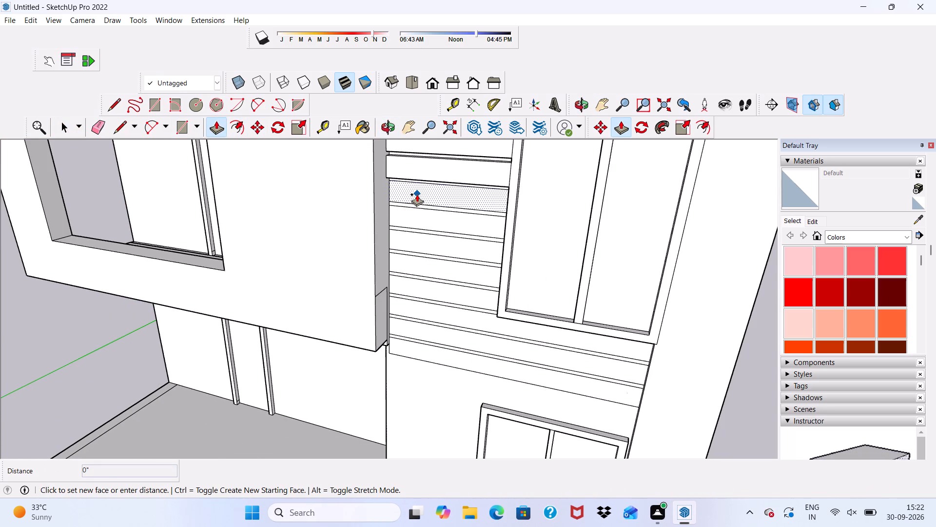
{"action": "left_click", "coordinate": [434, 163]}
{"action": "key", "text": "space"}
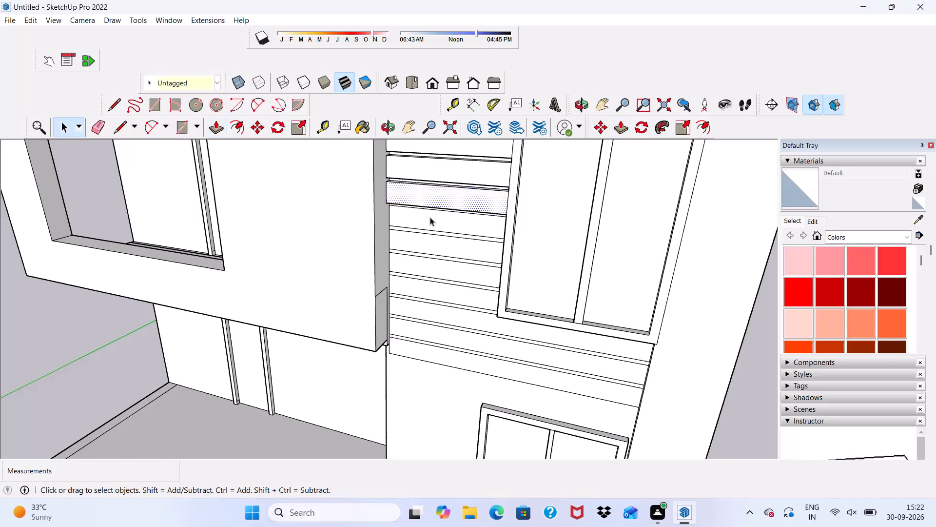
Push/pull the lowest strip beneath the upper window outward 3".
{"action": "scroll", "coordinate": [430, 217], "scroll_direction": "down", "scroll_amount": 1}
{"action": "scroll", "coordinate": [430, 217], "scroll_direction": "up", "scroll_amount": 1}
{"action": "scroll", "coordinate": [430, 217], "scroll_direction": "down", "scroll_amount": 2}
{"action": "middle_click_drag", "start_coordinate": [429, 217], "coordinate": [433, 145]}
{"action": "scroll", "coordinate": [406, 168], "scroll_direction": "up", "scroll_amount": 9}
{"action": "scroll", "coordinate": [406, 171], "scroll_direction": "down", "scroll_amount": 2}
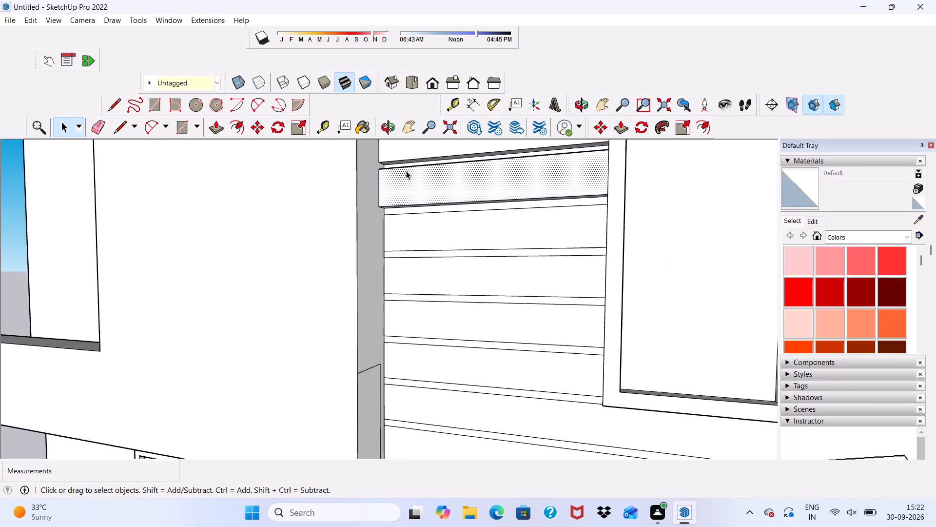
{"action": "scroll", "coordinate": [406, 171], "scroll_direction": "down", "scroll_amount": 4}
{"action": "middle_click_drag", "start_coordinate": [407, 170], "coordinate": [485, 141]}
{"action": "left_click", "coordinate": [482, 204]}
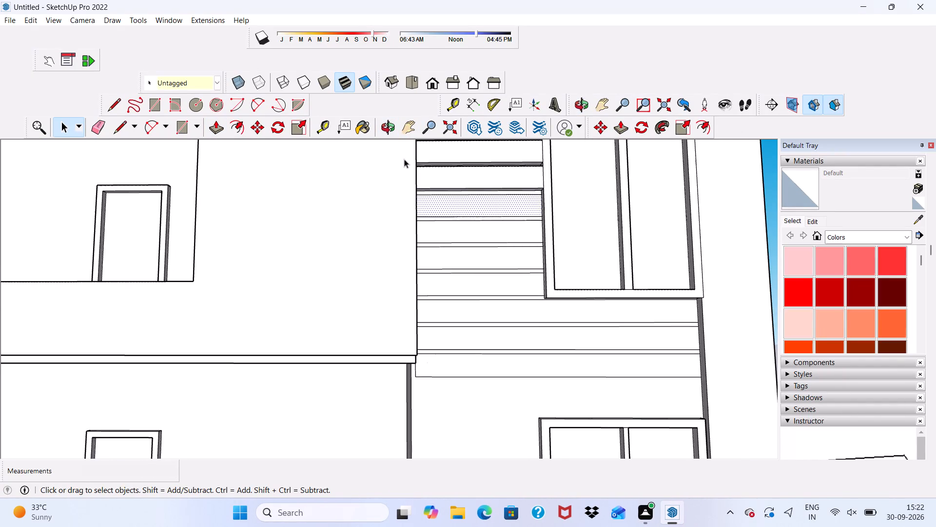
{"action": "scroll", "coordinate": [402, 159], "scroll_direction": "down", "scroll_amount": 8}
{"action": "middle_click_drag", "start_coordinate": [474, 255], "coordinate": [417, 258]}
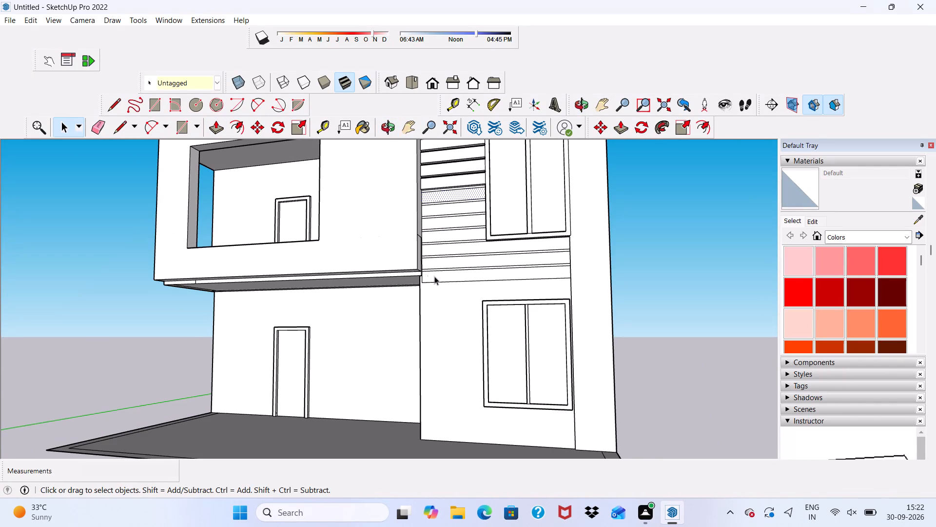
{"action": "left_click", "coordinate": [435, 276]}
{"action": "scroll", "coordinate": [200, 184], "scroll_direction": "up", "scroll_amount": 4}
{"action": "left_click", "coordinate": [216, 128]}
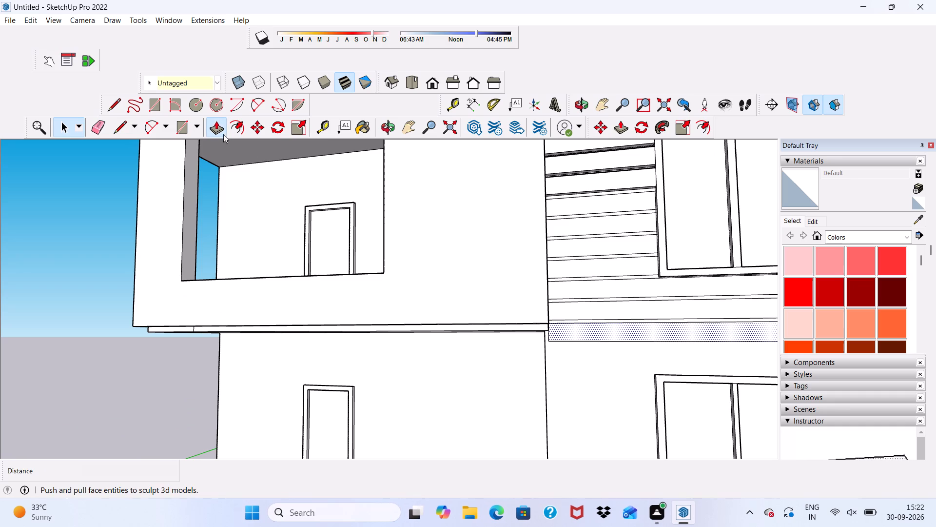
{"action": "left_click", "coordinate": [576, 327]}
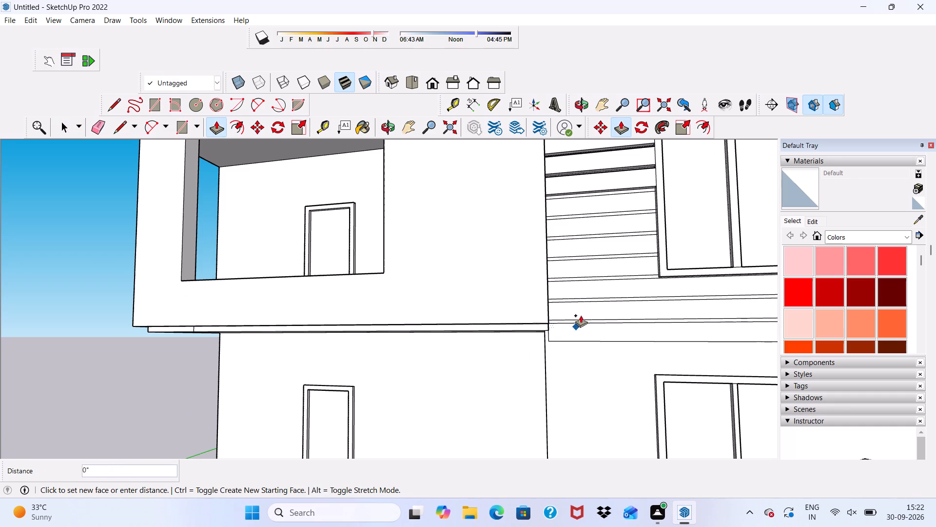
{"action": "type", "text": "3\""}
{"action": "key", "text": "Return"}
{"action": "scroll", "coordinate": [601, 344], "scroll_direction": "up", "scroll_amount": 2}
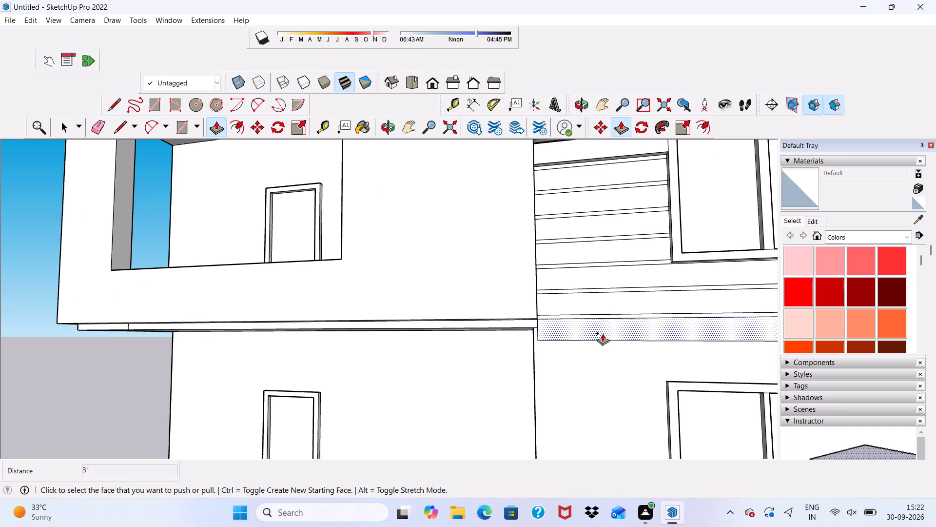
{"action": "left_click", "coordinate": [603, 333]}
{"action": "middle_click_drag", "start_coordinate": [637, 304], "coordinate": [677, 108]}
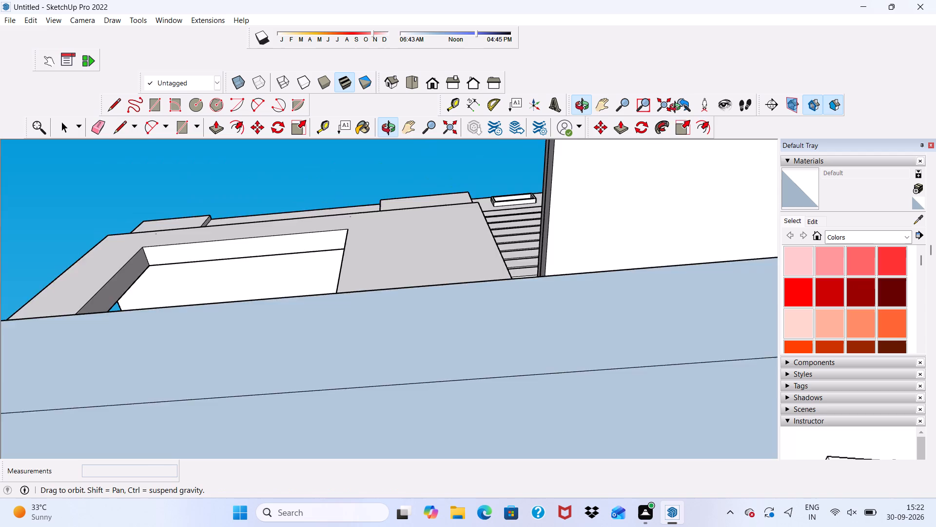
{"action": "middle_click_drag", "start_coordinate": [677, 108], "coordinate": [654, 194]}
{"action": "type", "text": "3\""}
{"action": "key", "text": "Return"}
{"action": "scroll", "coordinate": [622, 272], "scroll_direction": "up", "scroll_amount": 4}
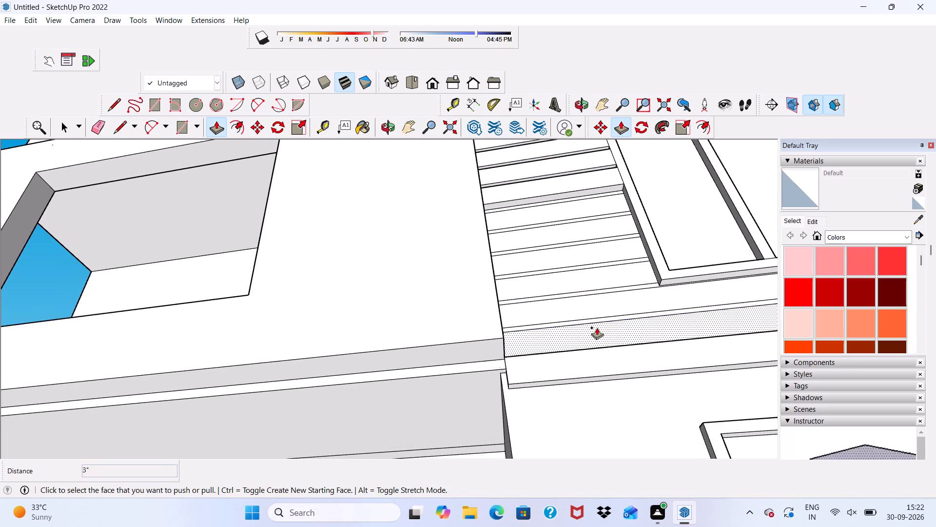
Push/pull the other two full-width strips beneath the upper window outward 3", level with the lowest board.
{"action": "left_click", "coordinate": [597, 327]}
{"action": "left_click", "coordinate": [598, 369]}
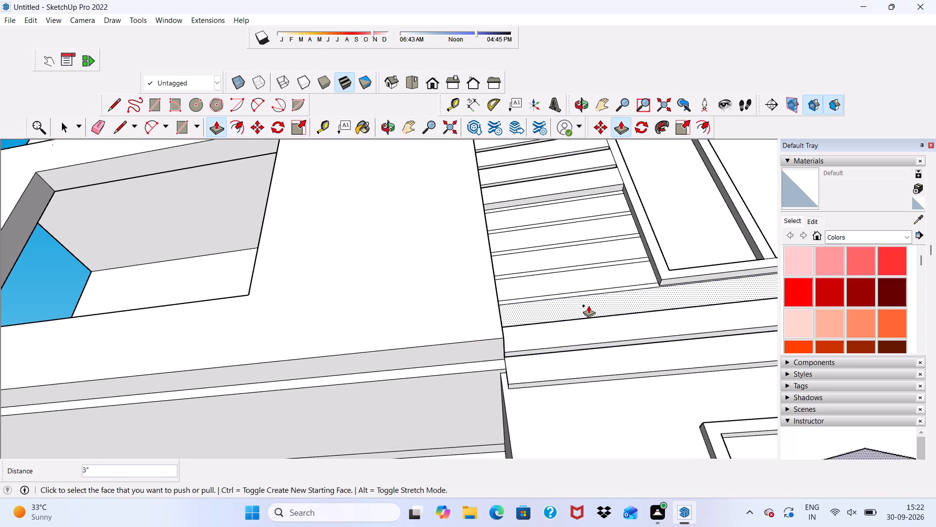
{"action": "left_click", "coordinate": [588, 305]}
{"action": "left_click", "coordinate": [588, 335]}
Push/pull the four remaining flat strips beside the upper window outward 3", matching the boards below them.
{"action": "scroll", "coordinate": [576, 279], "scroll_direction": "up", "scroll_amount": 3}
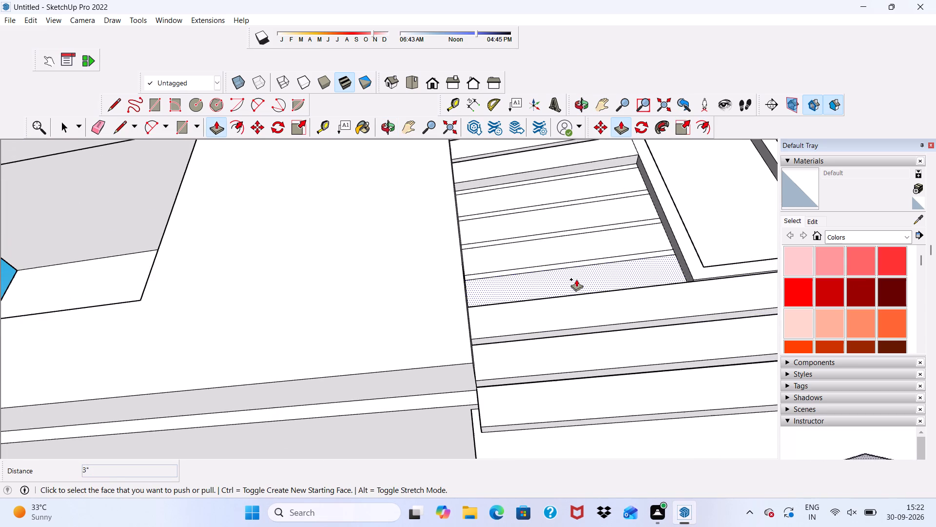
{"action": "left_click", "coordinate": [576, 279]}
{"action": "left_click", "coordinate": [590, 324]}
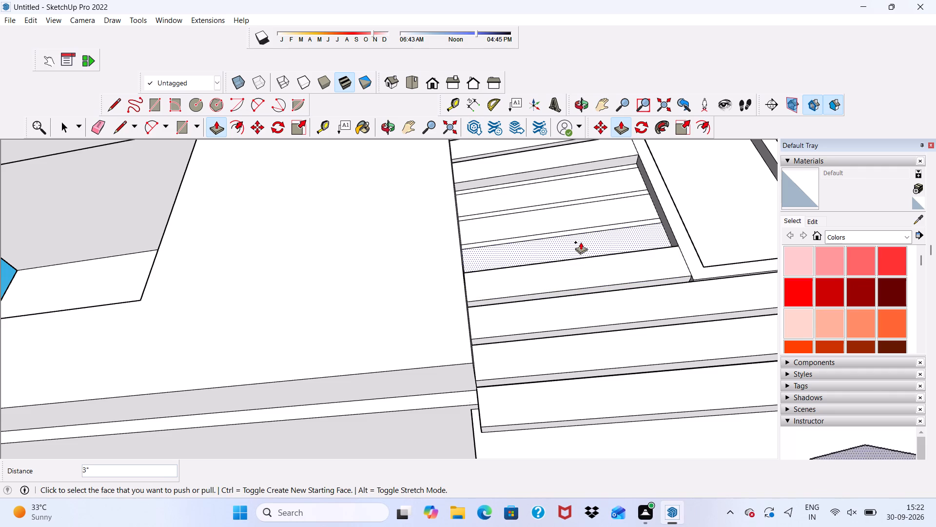
{"action": "left_click", "coordinate": [581, 242]}
{"action": "left_click", "coordinate": [585, 288]}
{"action": "left_click", "coordinate": [578, 205]}
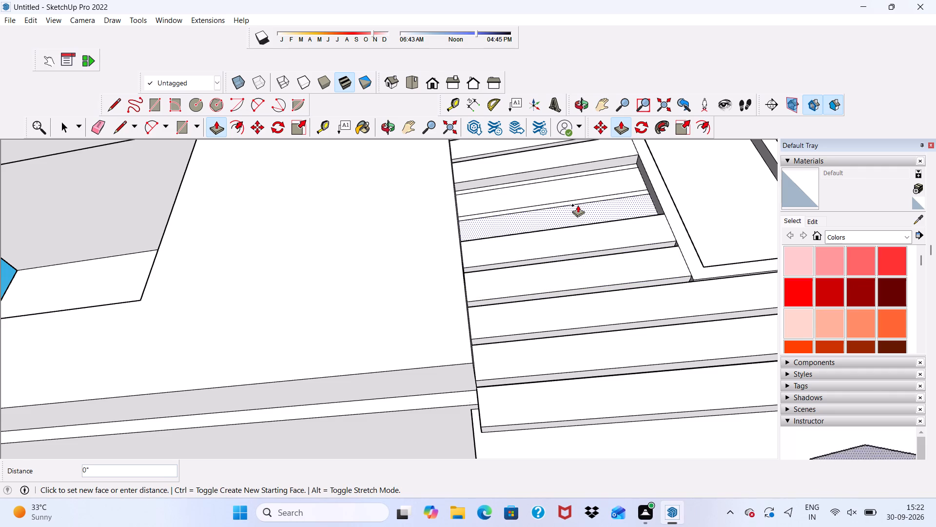
{"action": "left_click", "coordinate": [583, 242]}
{"action": "scroll", "coordinate": [583, 242], "scroll_direction": "down", "scroll_amount": 5}
{"action": "scroll", "coordinate": [551, 194], "scroll_direction": "up", "scroll_amount": 6}
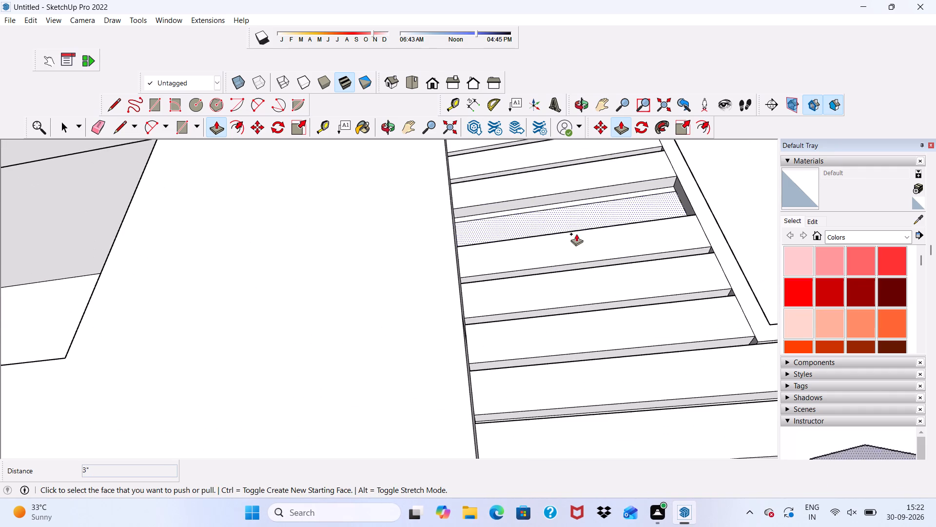
{"action": "left_click", "coordinate": [578, 215]}
{"action": "left_click", "coordinate": [585, 257]}
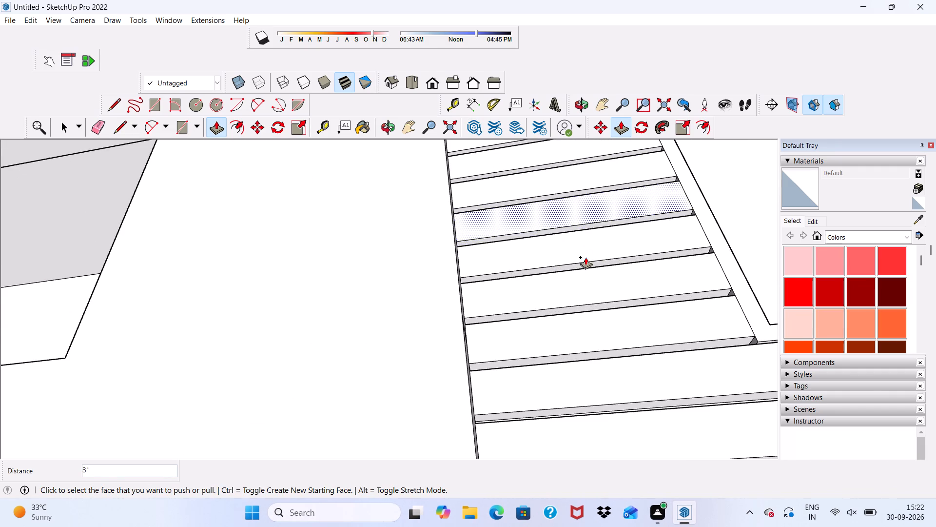
Examine the finished cladding boards and the wall around the lower window from several angles.
{"action": "scroll", "coordinate": [585, 257], "scroll_direction": "down", "scroll_amount": 13}
{"action": "middle_click_drag", "start_coordinate": [574, 242], "coordinate": [658, 315]}
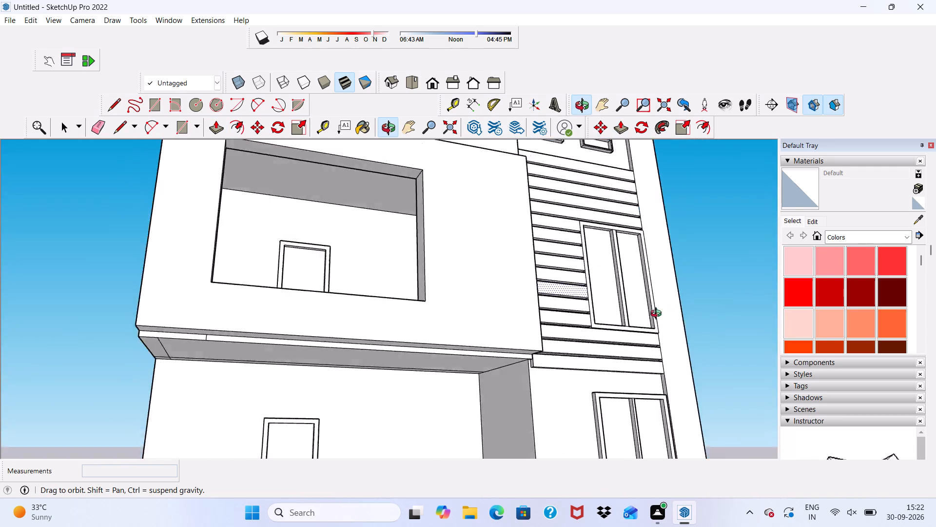
{"action": "middle_click_drag", "start_coordinate": [658, 315], "coordinate": [609, 312]}
{"action": "key", "text": "space"}
{"action": "scroll", "coordinate": [615, 297], "scroll_direction": "down", "scroll_amount": 4}
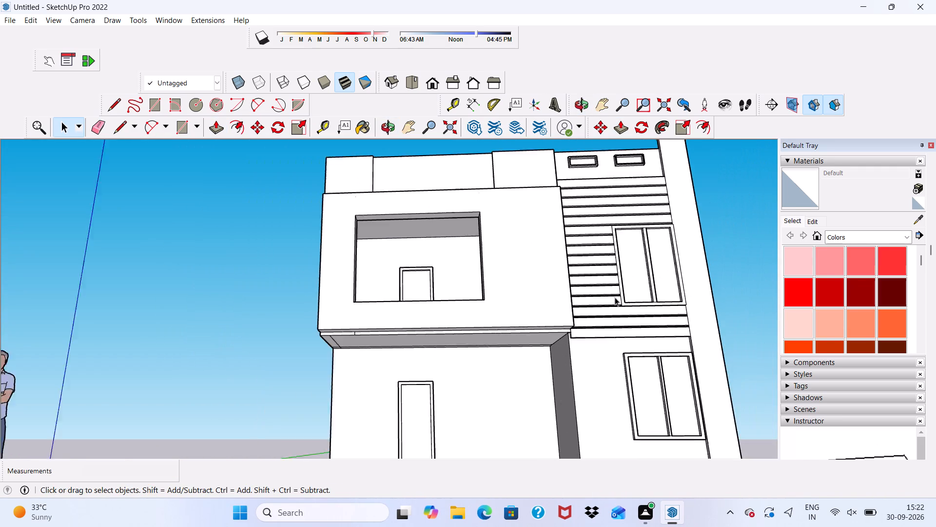
{"action": "scroll", "coordinate": [615, 297], "scroll_direction": "down", "scroll_amount": 2}
{"action": "middle_click_drag", "start_coordinate": [615, 297], "coordinate": [578, 363]}
{"action": "scroll", "coordinate": [579, 363], "scroll_direction": "up", "scroll_amount": 11}
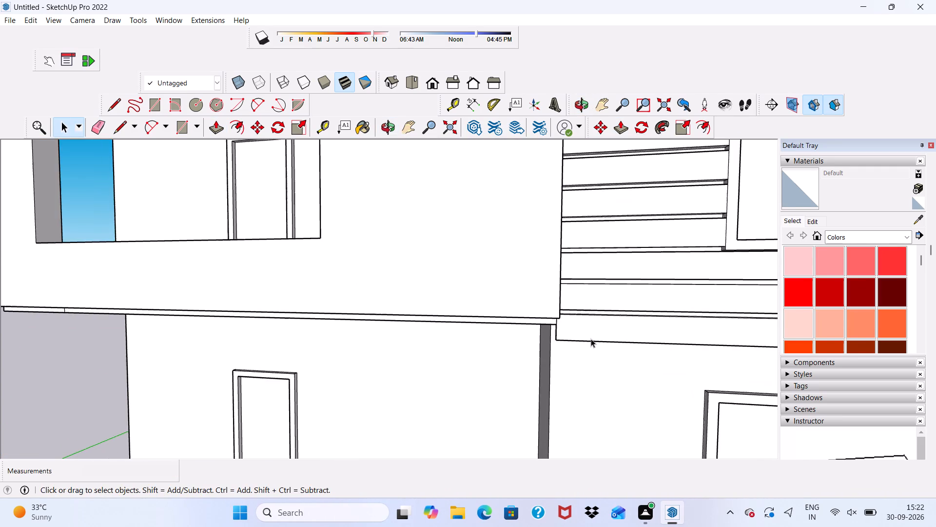
{"action": "middle_click_drag", "start_coordinate": [591, 339], "coordinate": [679, 193]}
{"action": "scroll", "coordinate": [612, 277], "scroll_direction": "up", "scroll_amount": 1}
{"action": "scroll", "coordinate": [679, 193], "scroll_direction": "down", "scroll_amount": 5}
{"action": "middle_click_drag", "start_coordinate": [682, 214], "coordinate": [604, 306]}
{"action": "scroll", "coordinate": [598, 298], "scroll_direction": "down", "scroll_amount": 4}
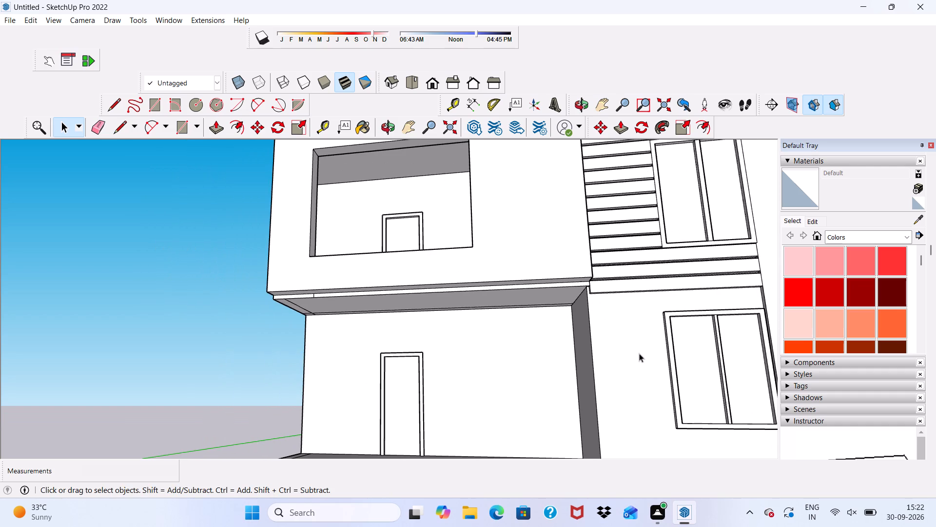
{"action": "scroll", "coordinate": [639, 353], "scroll_direction": "down", "scroll_amount": 4}
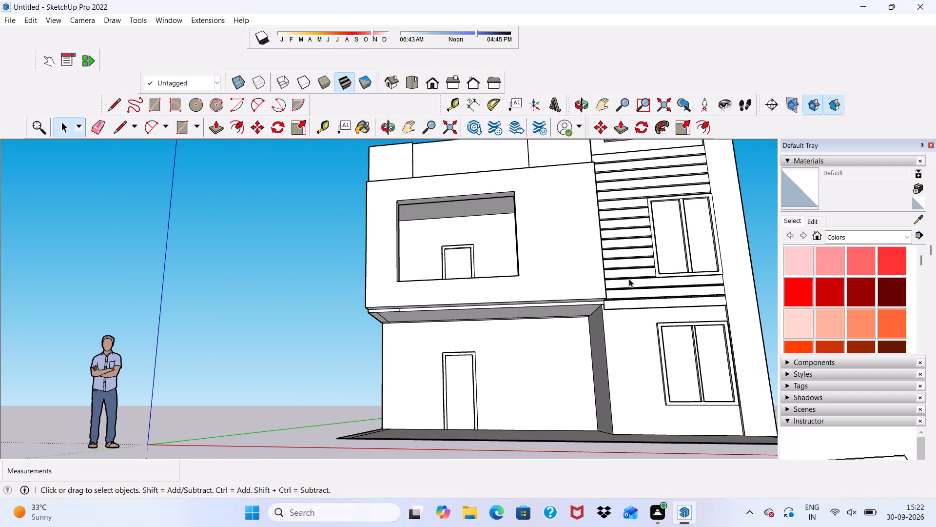
{"action": "scroll", "coordinate": [629, 279], "scroll_direction": "down", "scroll_amount": 5}
{"action": "scroll", "coordinate": [665, 288], "scroll_direction": "up", "scroll_amount": 9}
{"action": "middle_click_drag", "start_coordinate": [665, 288], "coordinate": [560, 377]}
{"action": "scroll", "coordinate": [665, 288], "scroll_direction": "down", "scroll_amount": 1}
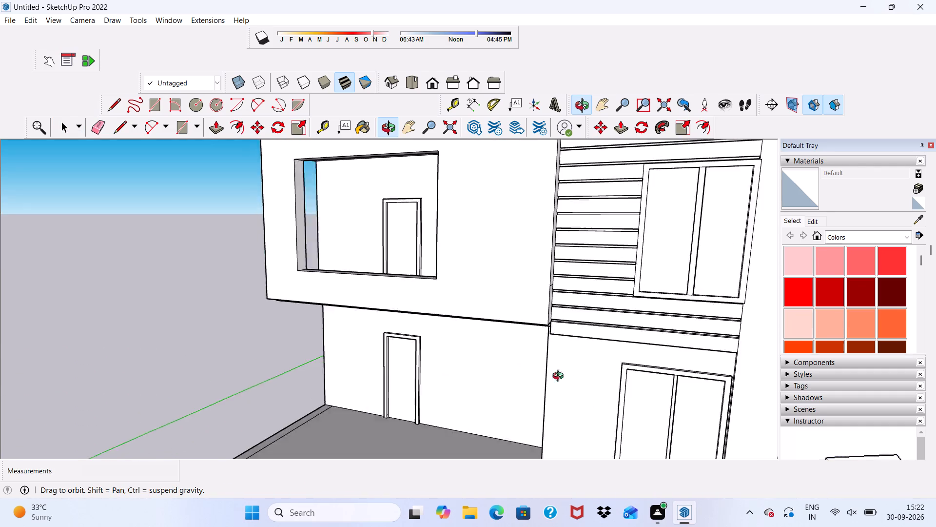
{"action": "middle_click_drag", "start_coordinate": [560, 377], "coordinate": [634, 310]}
{"action": "scroll", "coordinate": [634, 309], "scroll_direction": "up", "scroll_amount": 4}
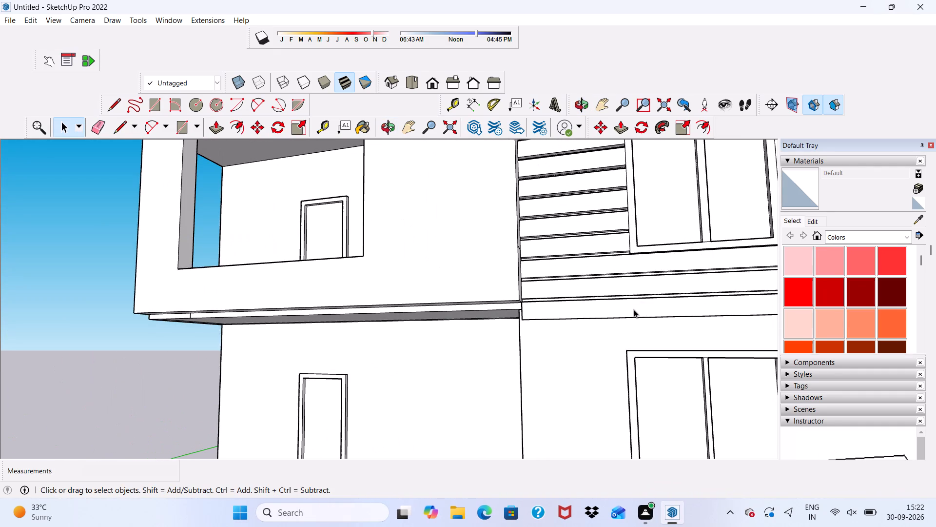
{"action": "scroll", "coordinate": [615, 313], "scroll_direction": "up", "scroll_amount": 4}
{"action": "scroll", "coordinate": [615, 313], "scroll_direction": "down", "scroll_amount": 2}
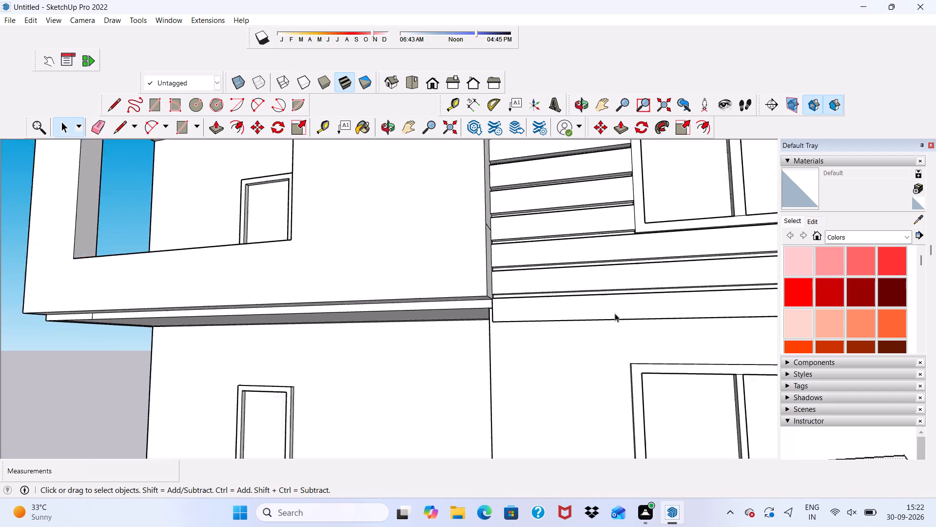
{"action": "scroll", "coordinate": [615, 313], "scroll_direction": "down", "scroll_amount": 3}
{"action": "middle_click_drag", "start_coordinate": [615, 313], "coordinate": [606, 397]}
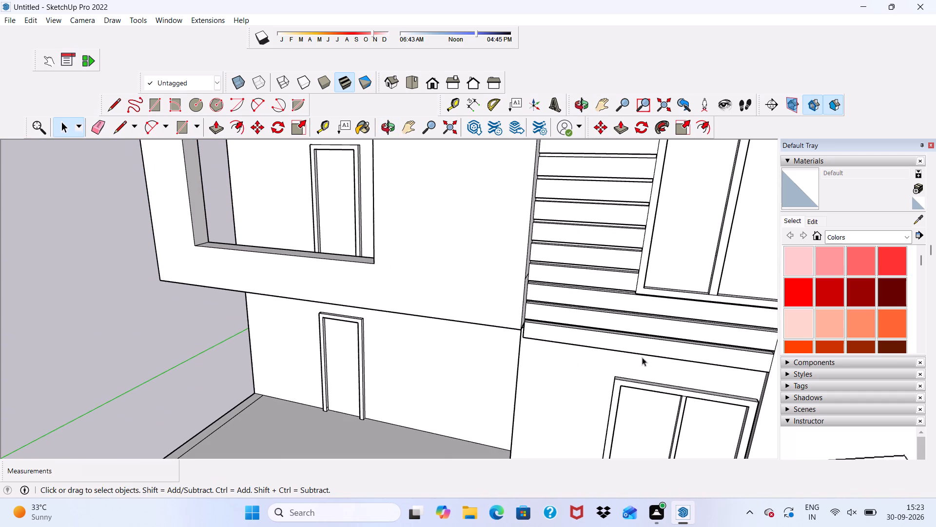
{"action": "scroll", "coordinate": [656, 386], "scroll_direction": "up", "scroll_amount": 3}
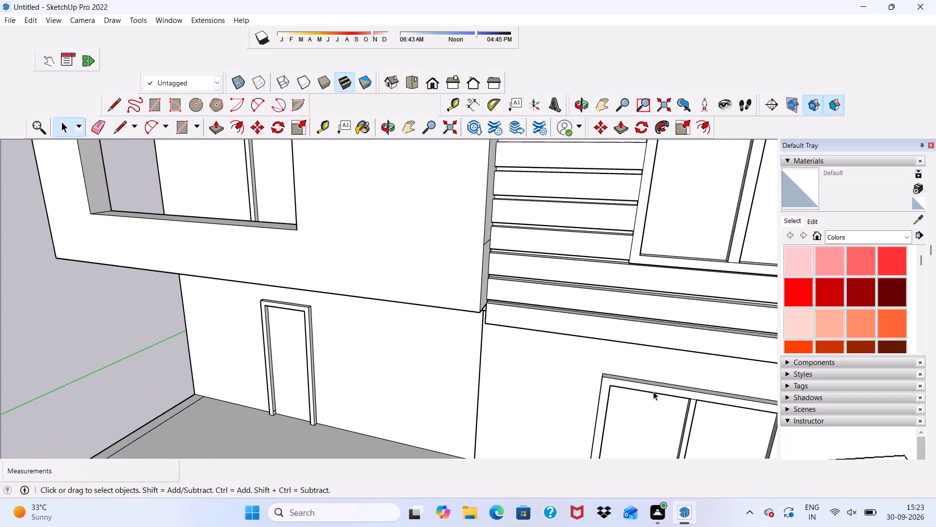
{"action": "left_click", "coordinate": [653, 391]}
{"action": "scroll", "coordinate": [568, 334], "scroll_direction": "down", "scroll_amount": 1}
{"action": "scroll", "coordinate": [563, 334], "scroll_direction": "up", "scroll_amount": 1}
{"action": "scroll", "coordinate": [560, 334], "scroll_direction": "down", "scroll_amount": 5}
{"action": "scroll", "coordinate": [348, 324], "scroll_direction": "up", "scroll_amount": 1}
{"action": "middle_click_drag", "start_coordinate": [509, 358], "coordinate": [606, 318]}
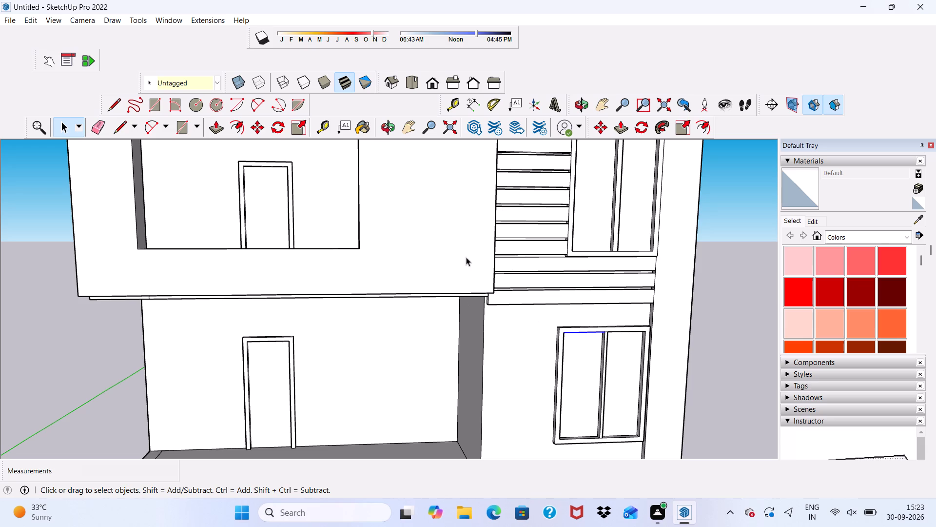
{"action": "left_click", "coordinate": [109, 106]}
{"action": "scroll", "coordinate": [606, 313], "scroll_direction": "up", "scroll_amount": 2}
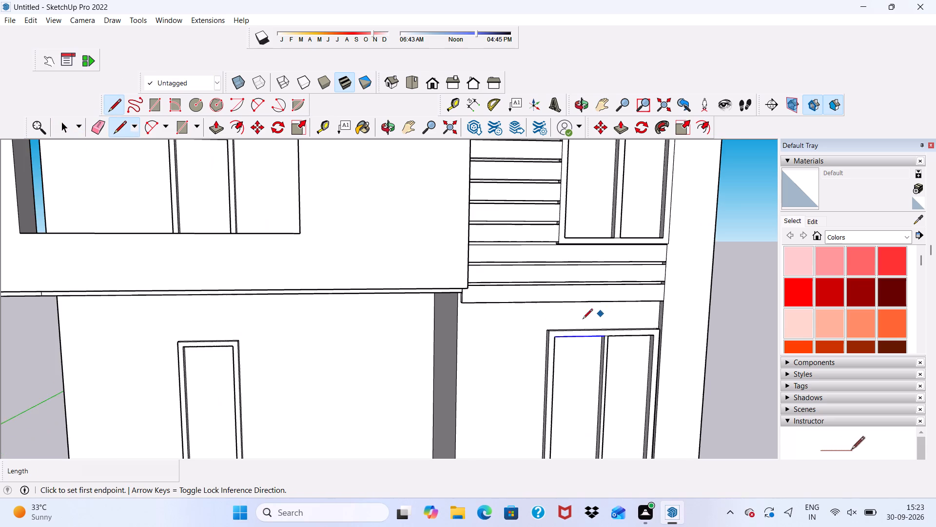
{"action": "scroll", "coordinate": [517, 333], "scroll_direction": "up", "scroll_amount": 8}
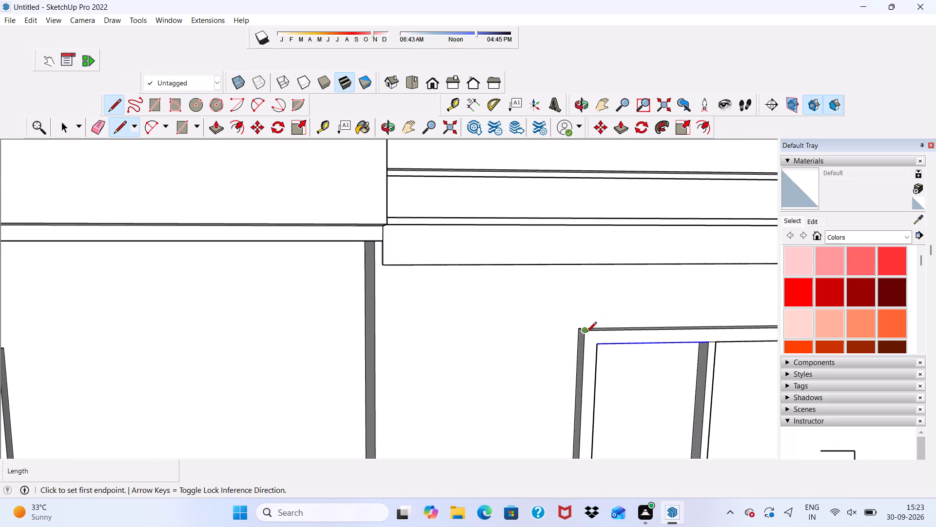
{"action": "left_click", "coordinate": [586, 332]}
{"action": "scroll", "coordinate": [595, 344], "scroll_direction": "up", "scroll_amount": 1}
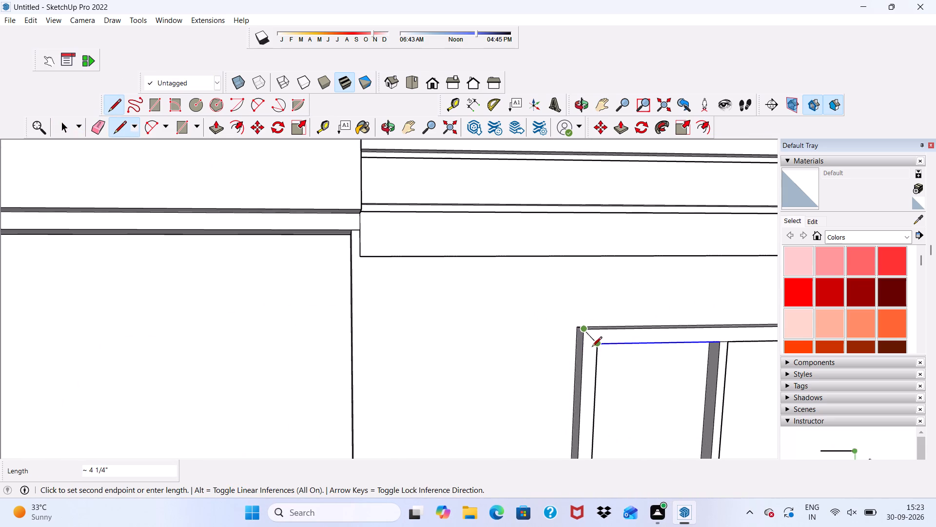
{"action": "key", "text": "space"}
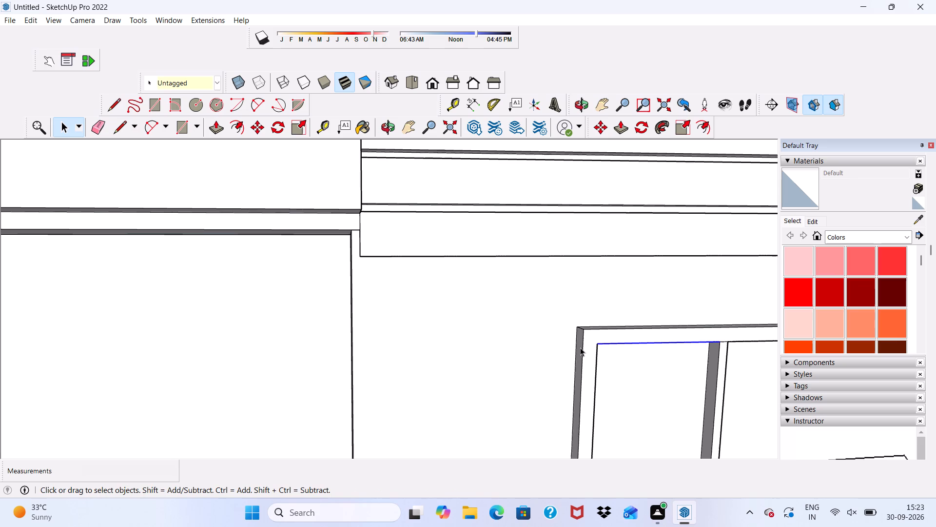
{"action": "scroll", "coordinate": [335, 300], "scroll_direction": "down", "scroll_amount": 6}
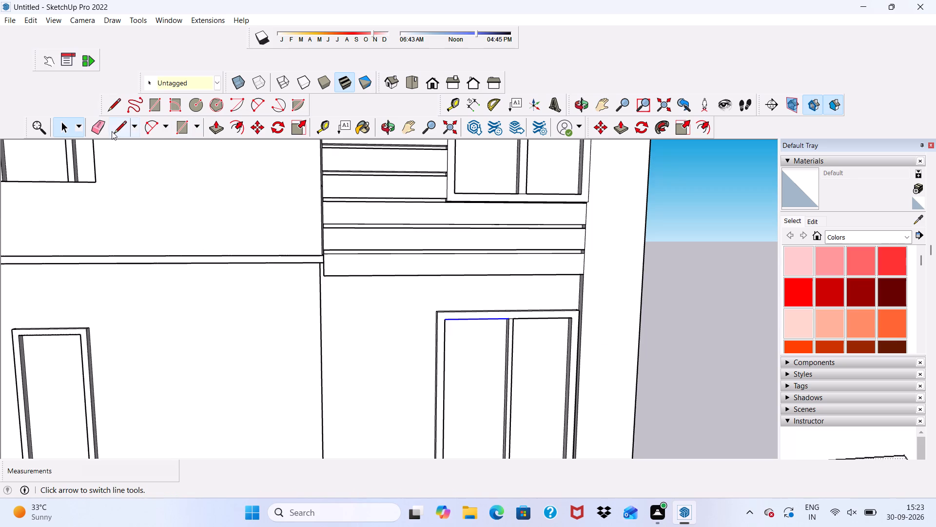
Draw a 3" vertical line across the lower window's frame, from the opening's upper-left inner corner to the frame's top edge.
{"action": "left_click", "coordinate": [112, 130]}
{"action": "scroll", "coordinate": [462, 338], "scroll_direction": "up", "scroll_amount": 7}
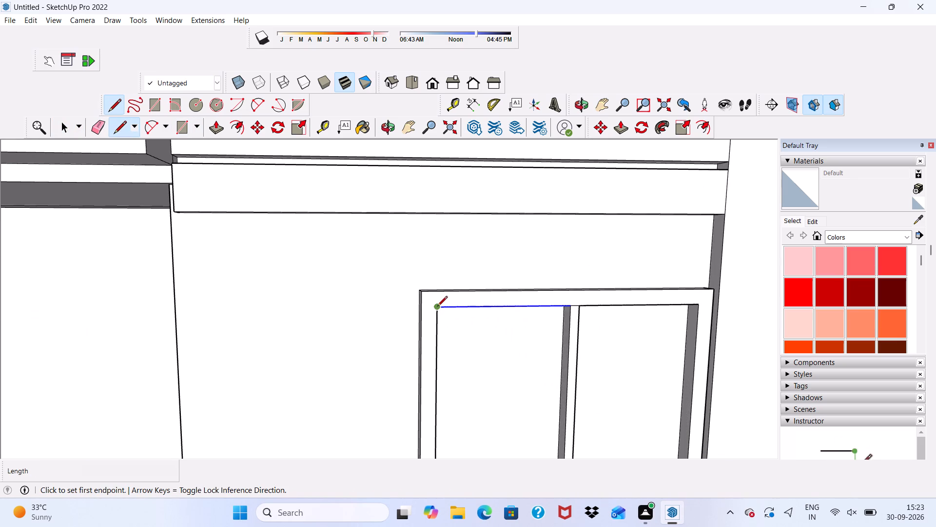
{"action": "left_click", "coordinate": [438, 304]}
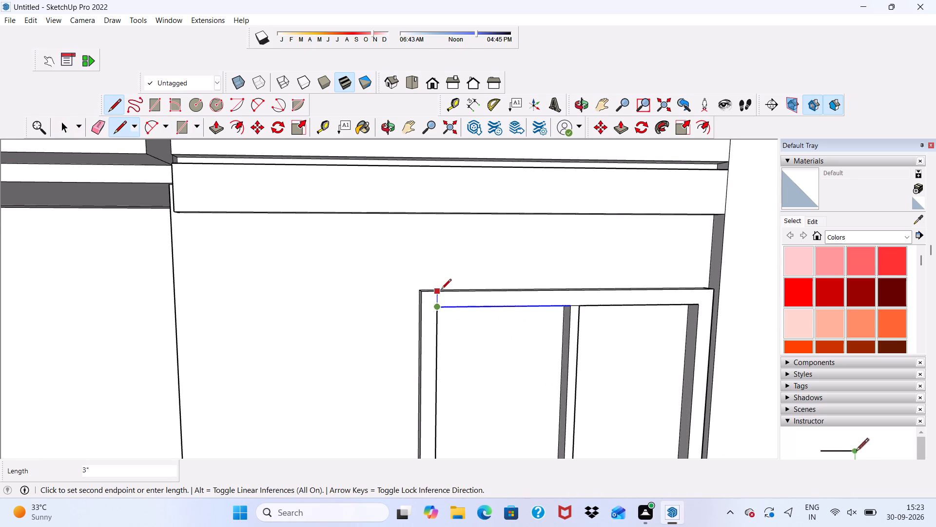
{"action": "left_click", "coordinate": [441, 289]}
{"action": "scroll", "coordinate": [441, 289], "scroll_direction": "down", "scroll_amount": 10}
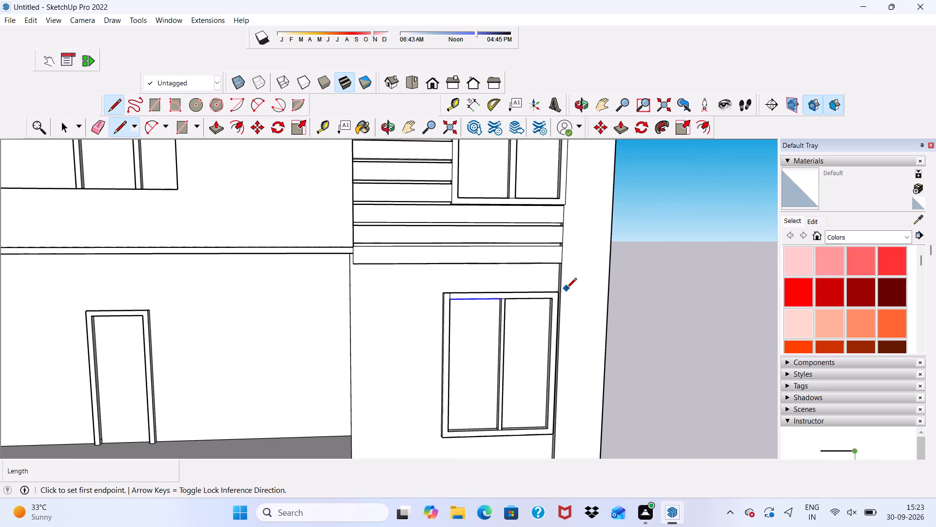
{"action": "key", "text": "space"}
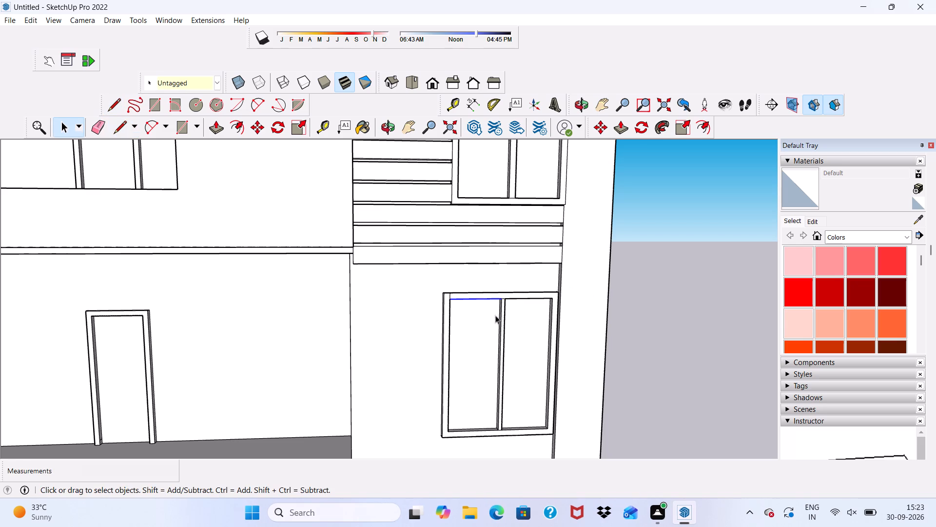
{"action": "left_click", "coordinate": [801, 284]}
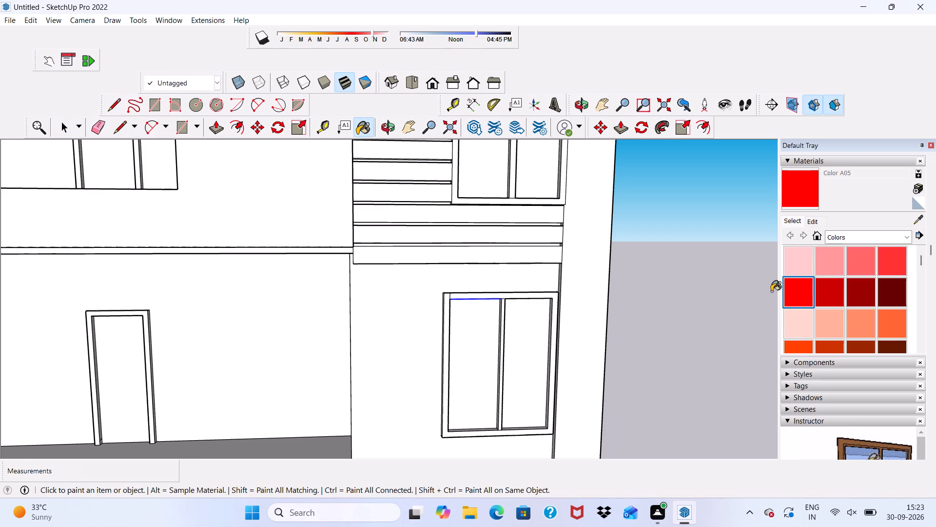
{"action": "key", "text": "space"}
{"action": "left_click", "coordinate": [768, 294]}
Draw a matching vertical line from the lower window opening's upper-right inner corner to the frame's top edge.
{"action": "scroll", "coordinate": [611, 307], "scroll_direction": "up", "scroll_amount": 5}
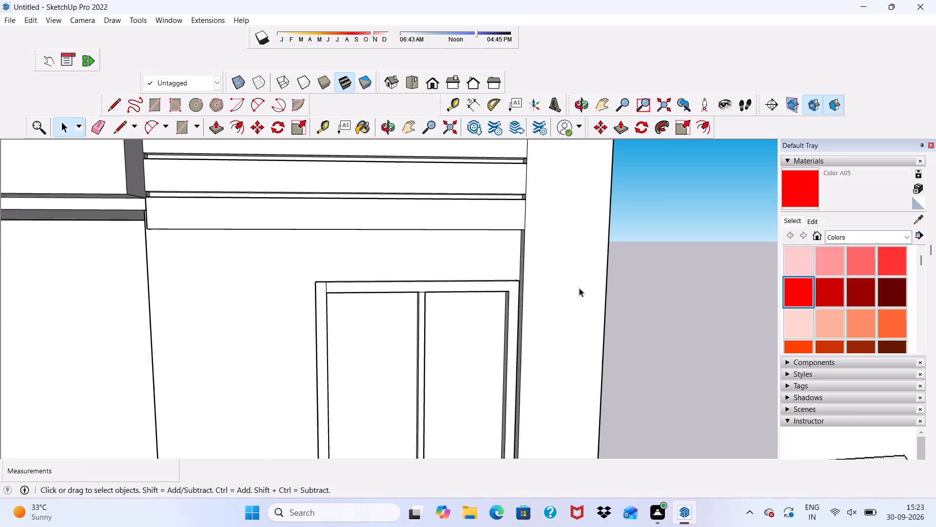
{"action": "left_click", "coordinate": [473, 287]}
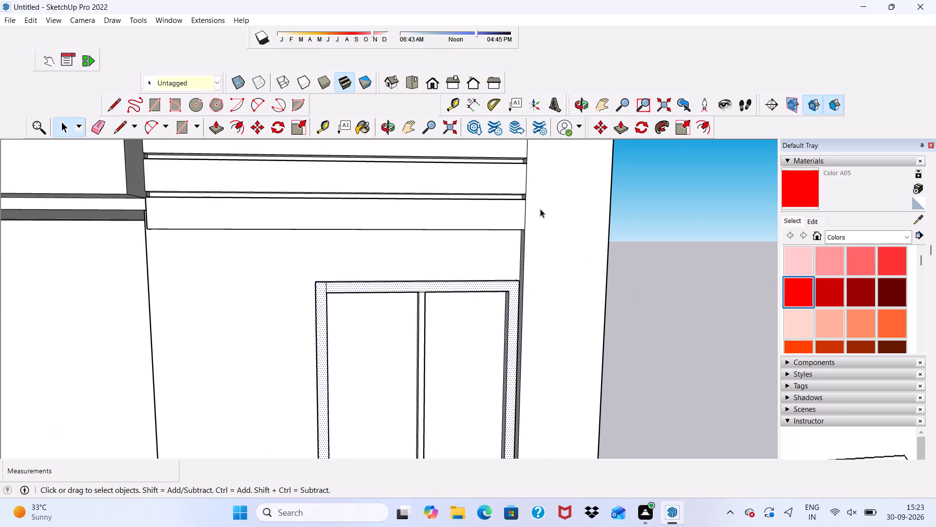
{"action": "left_click", "coordinate": [121, 128]}
{"action": "scroll", "coordinate": [503, 321], "scroll_direction": "up", "scroll_amount": 1}
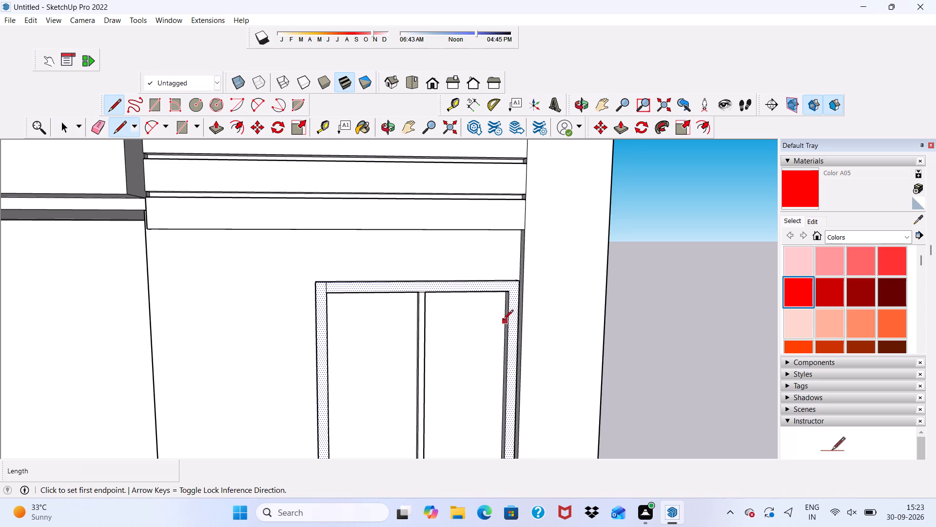
{"action": "scroll", "coordinate": [503, 321], "scroll_direction": "up", "scroll_amount": 1}
{"action": "scroll", "coordinate": [516, 283], "scroll_direction": "up", "scroll_amount": 3}
{"action": "left_click", "coordinate": [507, 286]}
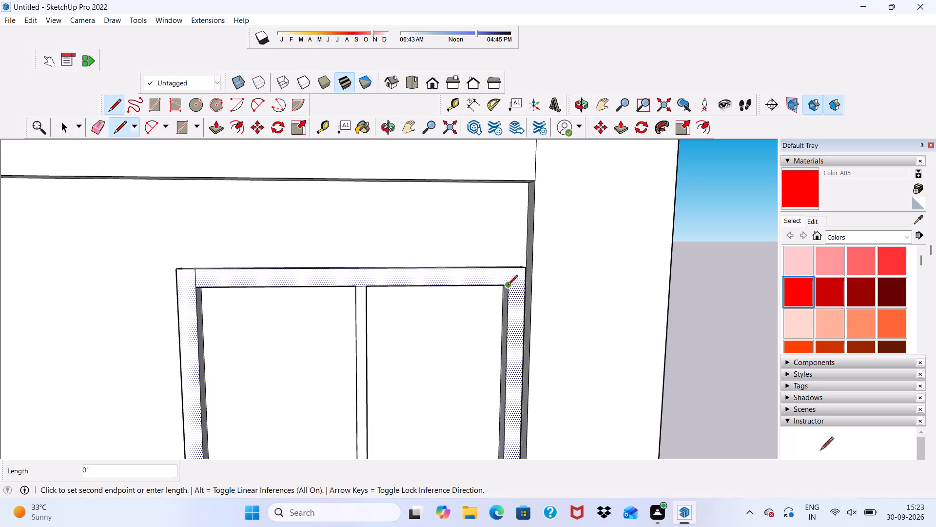
{"action": "left_click", "coordinate": [511, 268]}
{"action": "left_click_drag", "start_coordinate": [523, 276], "coordinate": [507, 275]}
{"action": "key", "text": "space"}
{"action": "key", "text": "space"}
Push/pull the top strip of the lower window's frame outward 1' to form a canopy slab.
{"action": "left_click", "coordinate": [430, 277]}
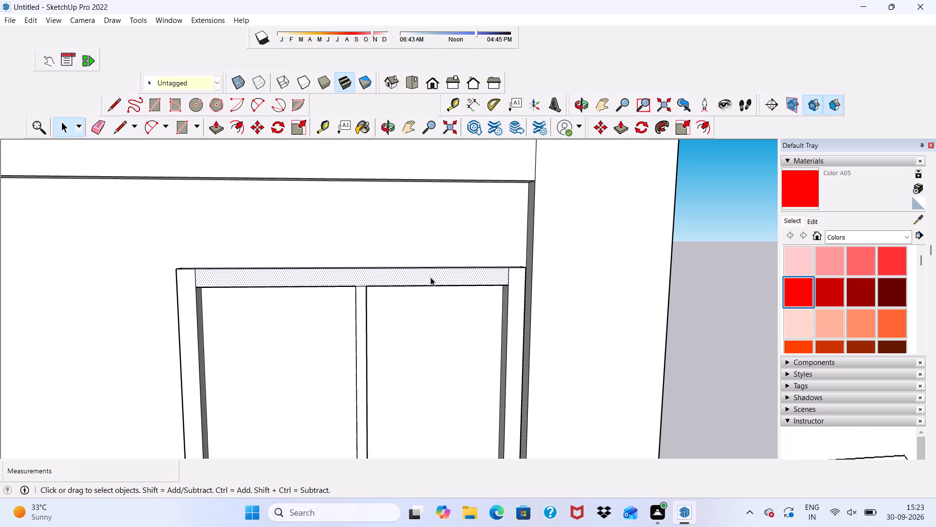
{"action": "left_click", "coordinate": [210, 124]}
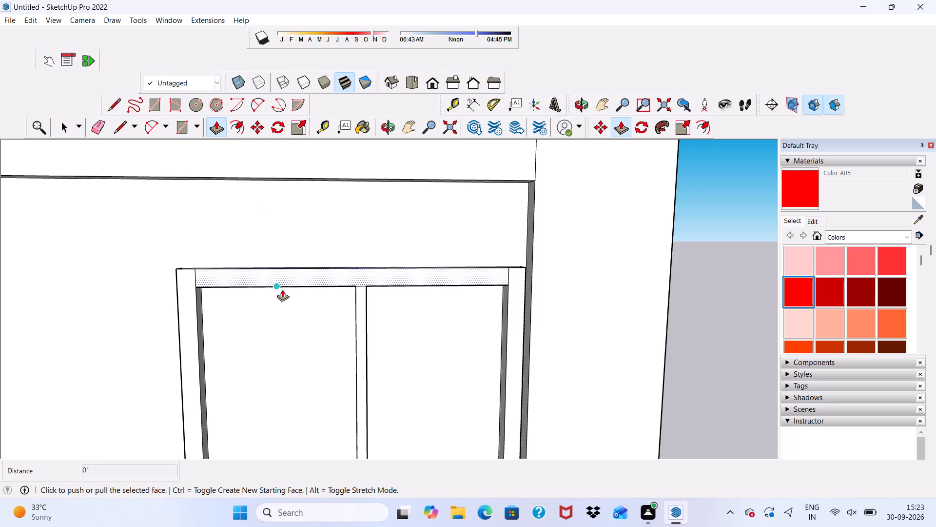
{"action": "left_click", "coordinate": [289, 275]}
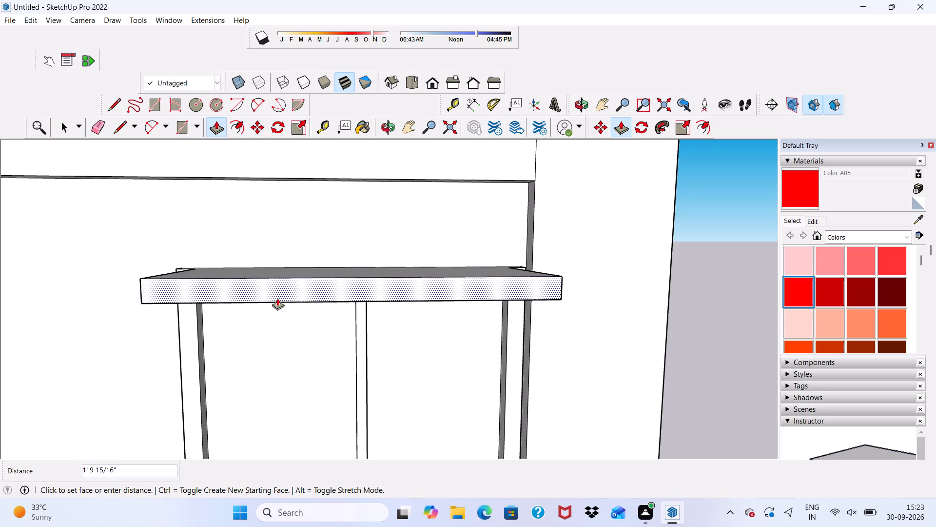
{"action": "scroll", "coordinate": [277, 298], "scroll_direction": "down", "scroll_amount": 7}
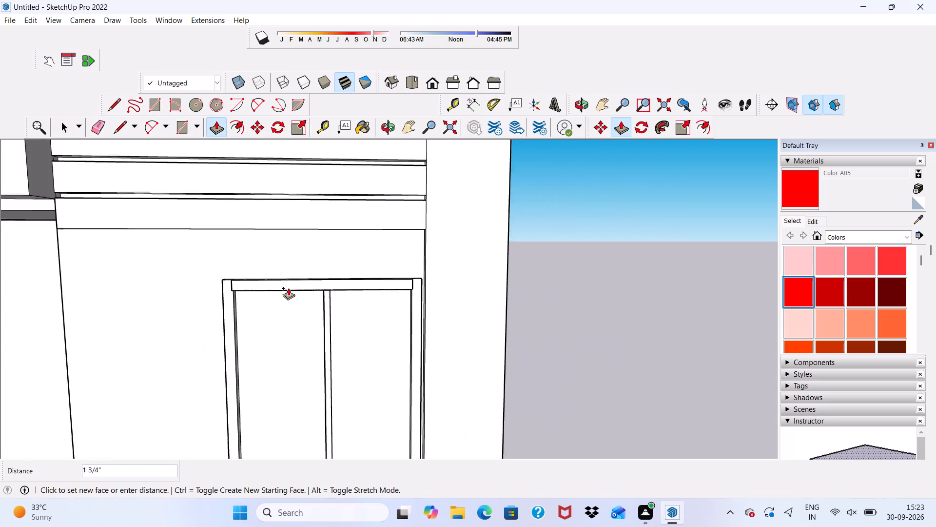
{"action": "scroll", "coordinate": [288, 288], "scroll_direction": "down", "scroll_amount": 2}
{"action": "middle_click_drag", "start_coordinate": [282, 295], "coordinate": [249, 356]}
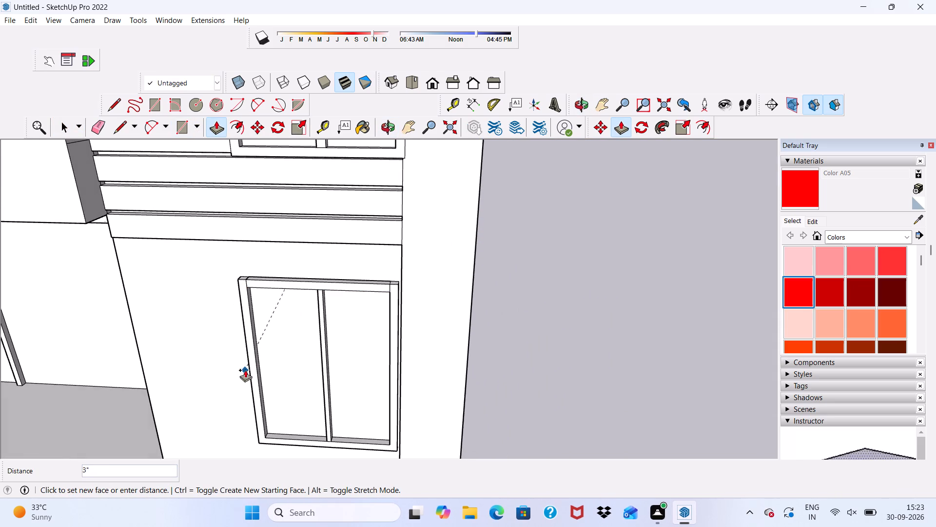
{"action": "type", "text": "1'"}
{"action": "key", "text": "Return"}
{"action": "scroll", "coordinate": [242, 313], "scroll_direction": "down", "scroll_amount": 4}
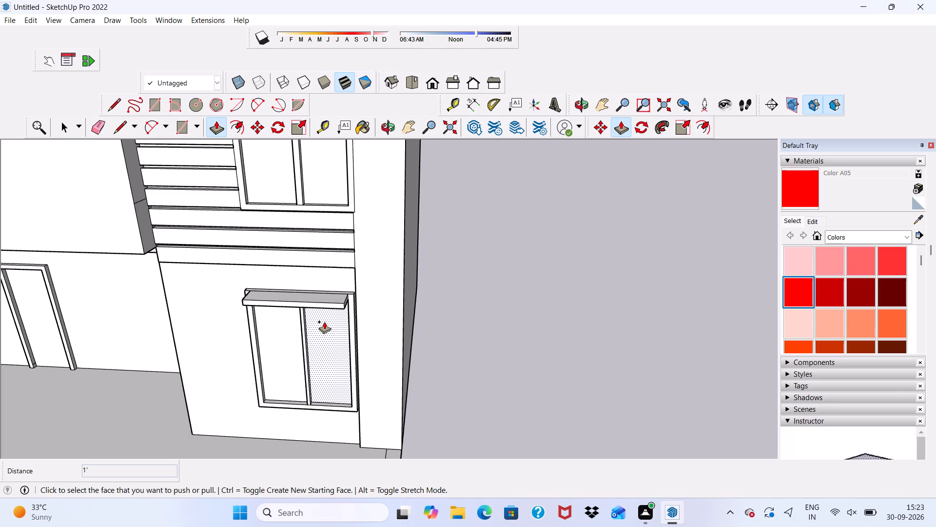
Push/pull the canopy's right end face about 2' 5" sideways, flush with the house's outer side wall.
{"action": "scroll", "coordinate": [324, 322], "scroll_direction": "down", "scroll_amount": 1}
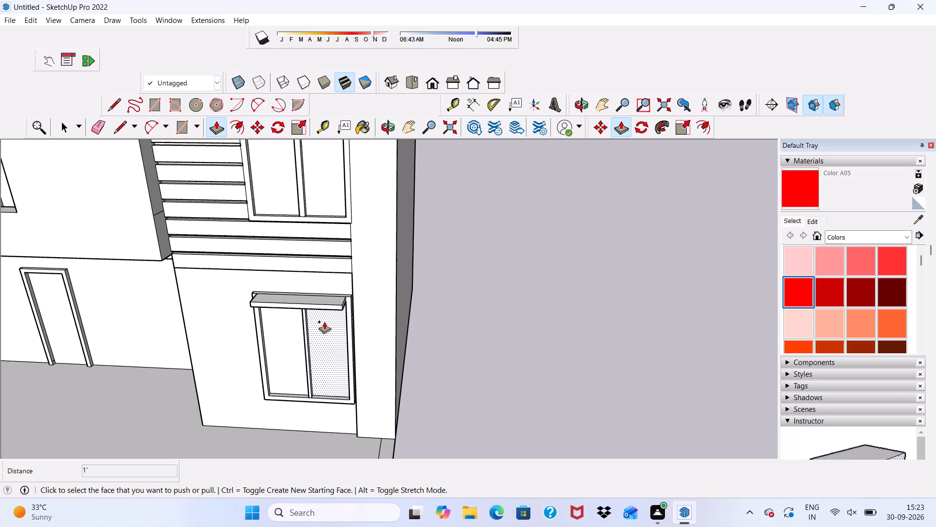
{"action": "scroll", "coordinate": [324, 322], "scroll_direction": "down", "scroll_amount": 3}
{"action": "scroll", "coordinate": [386, 303], "scroll_direction": "up", "scroll_amount": 17}
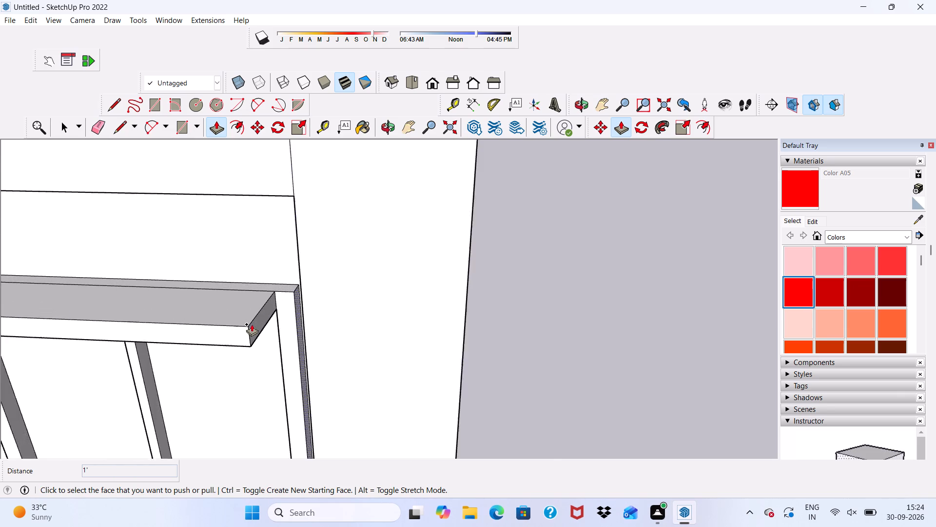
{"action": "scroll", "coordinate": [252, 324], "scroll_direction": "up", "scroll_amount": 3}
{"action": "left_click", "coordinate": [267, 323]}
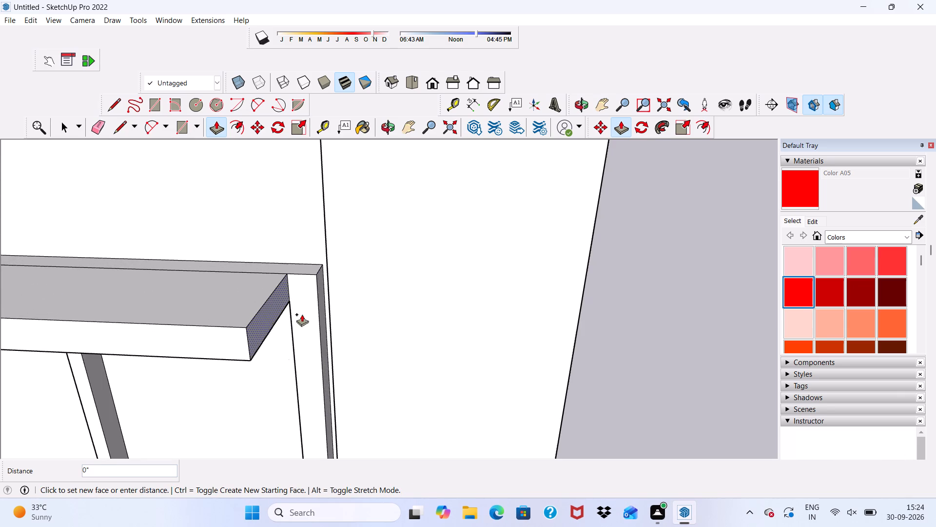
{"action": "scroll", "coordinate": [422, 300], "scroll_direction": "down", "scroll_amount": 1}
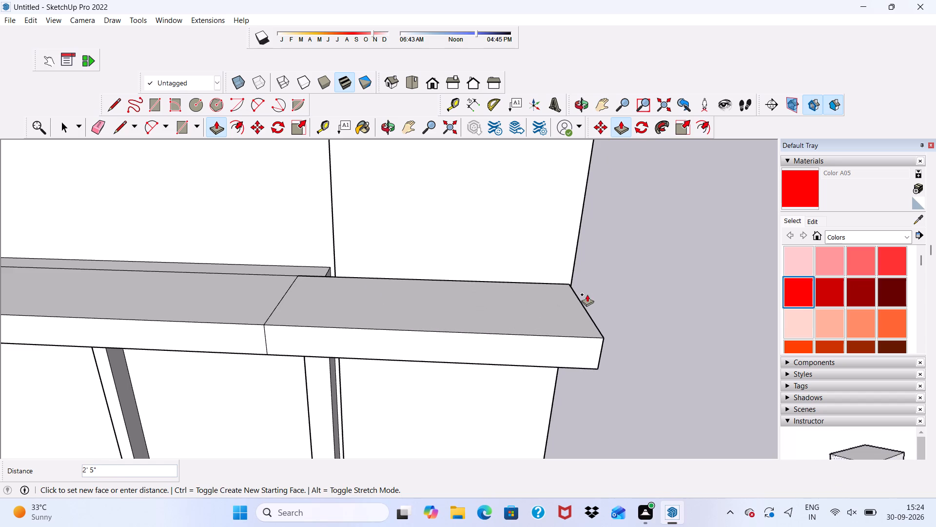
{"action": "middle_click_drag", "start_coordinate": [591, 292], "coordinate": [383, 215]}
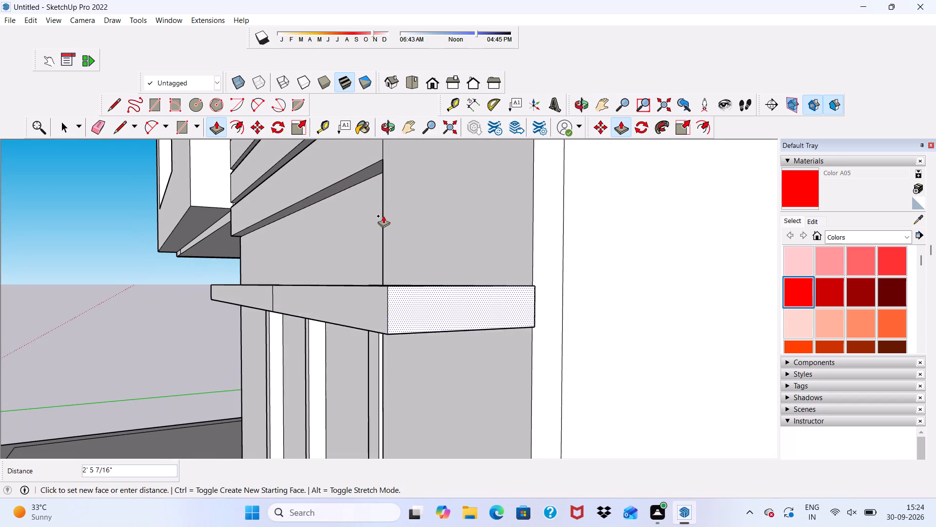
{"action": "scroll", "coordinate": [547, 220], "scroll_direction": "up", "scroll_amount": 4}
{"action": "left_click", "coordinate": [550, 220]}
Push/pull the canopy's left end face 3" outward, flush with the outer side of the window frame.
{"action": "scroll", "coordinate": [550, 220], "scroll_direction": "down", "scroll_amount": 4}
{"action": "middle_click_drag", "start_coordinate": [415, 270], "coordinate": [427, 275]}
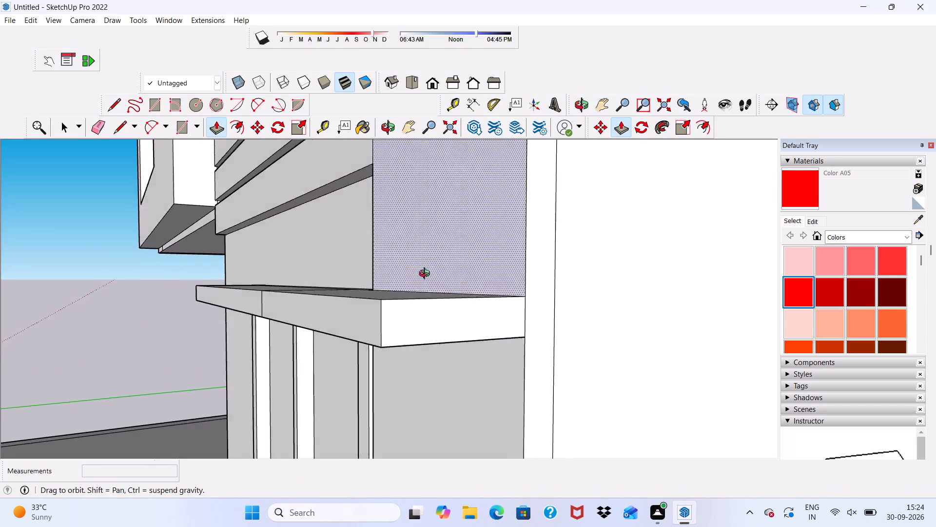
{"action": "middle_click_drag", "start_coordinate": [427, 275], "coordinate": [732, 312]}
{"action": "scroll", "coordinate": [477, 315], "scroll_direction": "down", "scroll_amount": 10}
{"action": "middle_click_drag", "start_coordinate": [610, 276], "coordinate": [801, 221]}
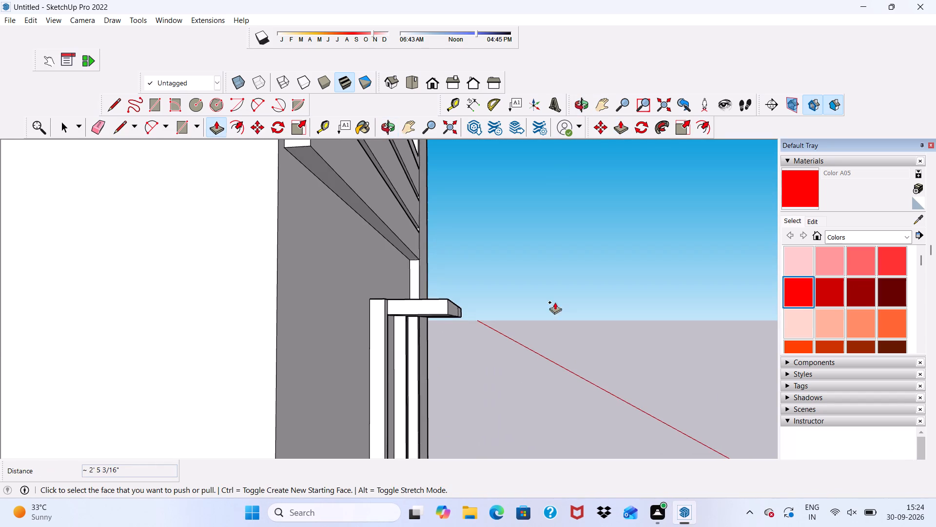
{"action": "scroll", "coordinate": [409, 305], "scroll_direction": "up", "scroll_amount": 3}
{"action": "left_click", "coordinate": [409, 303]}
{"action": "middle_click_drag", "start_coordinate": [385, 315], "coordinate": [431, 348]}
{"action": "scroll", "coordinate": [387, 321], "scroll_direction": "up", "scroll_amount": 1}
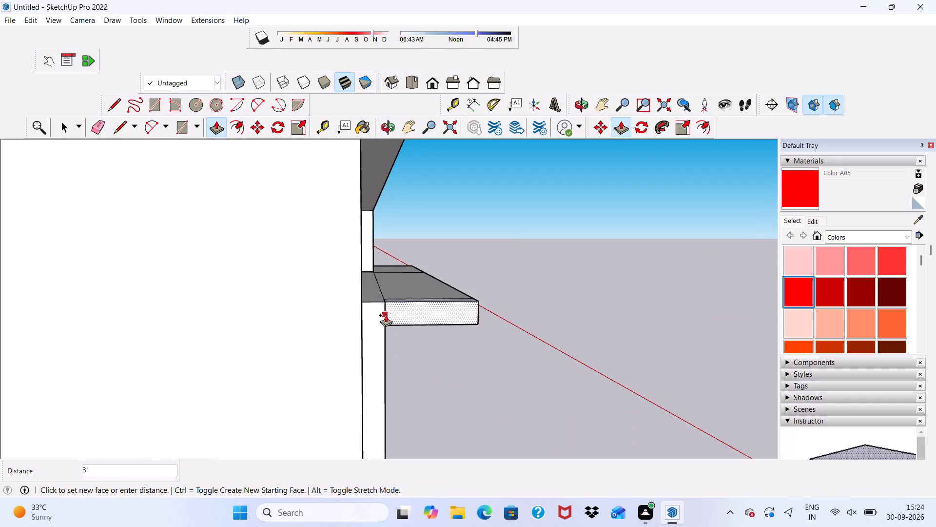
{"action": "left_click", "coordinate": [385, 315]}
Erase the leftover dividing line near the window-side end of the canopy's front face.
{"action": "middle_click_drag", "start_coordinate": [448, 296], "coordinate": [186, 378]}
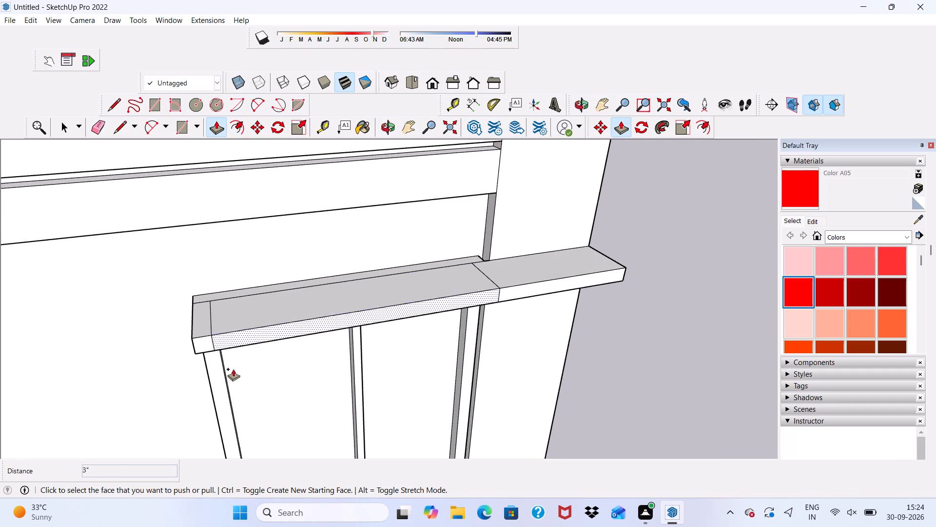
{"action": "middle_click_drag", "start_coordinate": [237, 370], "coordinate": [208, 261]}
{"action": "scroll", "coordinate": [292, 293], "scroll_direction": "up", "scroll_amount": 4}
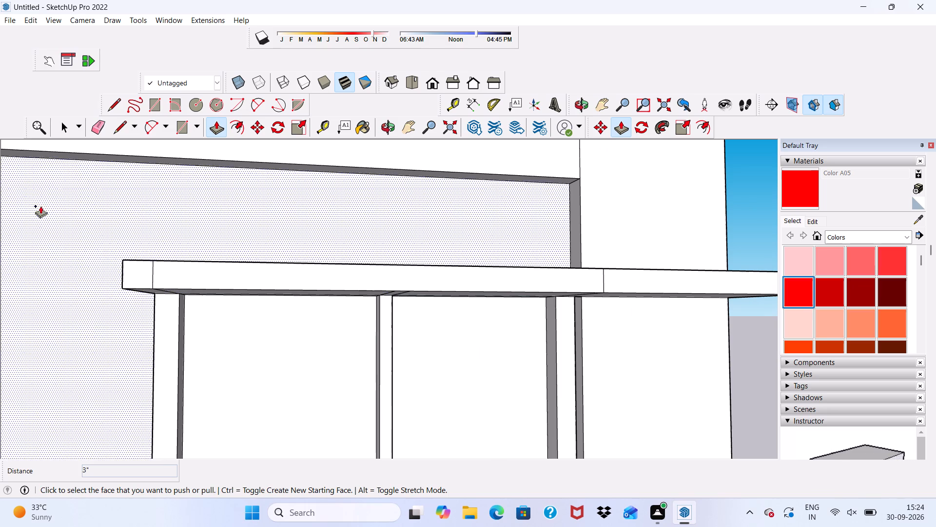
{"action": "left_click", "coordinate": [97, 128]}
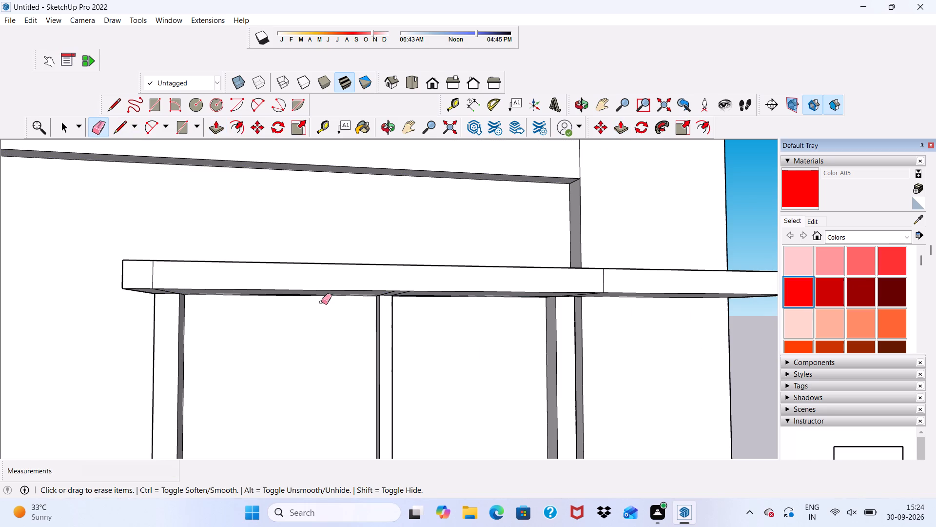
{"action": "scroll", "coordinate": [175, 261], "scroll_direction": "up", "scroll_amount": 2}
{"action": "left_click", "coordinate": [150, 265]}
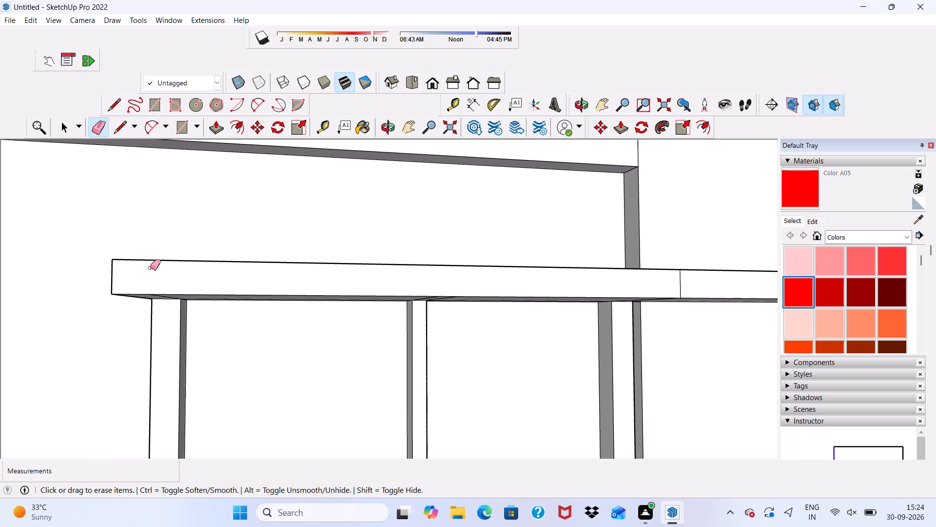
Erase the leftover lengthwise and crosswise seam lines on the canopy's top face.
{"action": "scroll", "coordinate": [254, 256], "scroll_direction": "down", "scroll_amount": 4}
{"action": "middle_click_drag", "start_coordinate": [303, 269], "coordinate": [253, 426]}
{"action": "scroll", "coordinate": [233, 345], "scroll_direction": "up", "scroll_amount": 1}
{"action": "left_click_drag", "start_coordinate": [209, 280], "coordinate": [208, 290]}
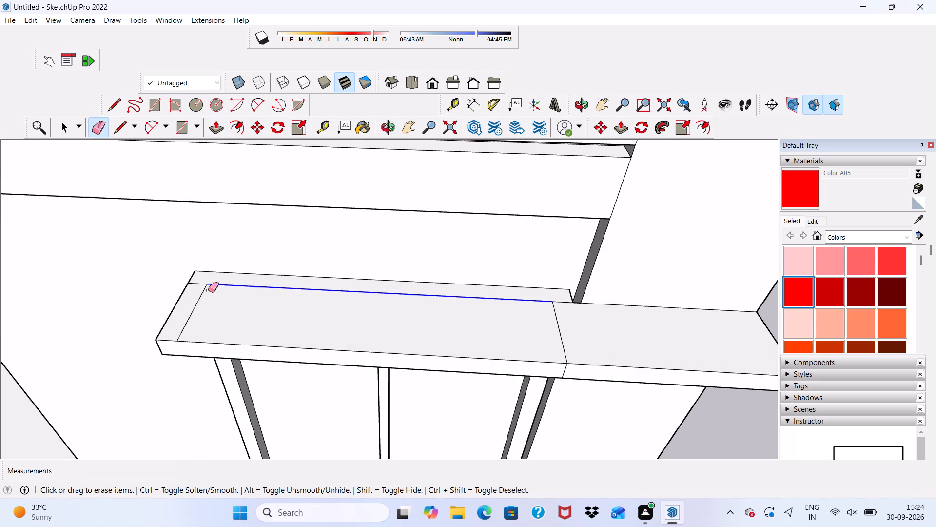
{"action": "left_click_drag", "start_coordinate": [208, 290], "coordinate": [196, 302]}
{"action": "left_click", "coordinate": [198, 283]}
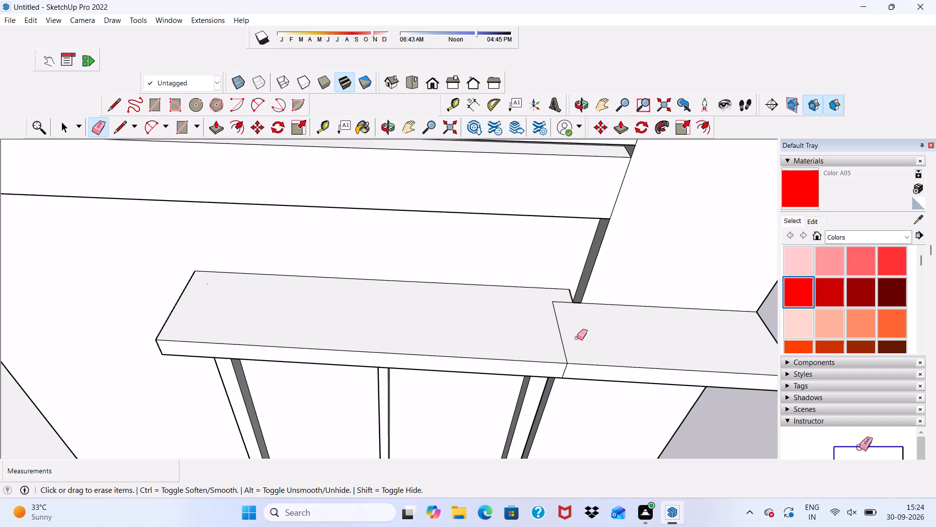
{"action": "left_click", "coordinate": [564, 351]}
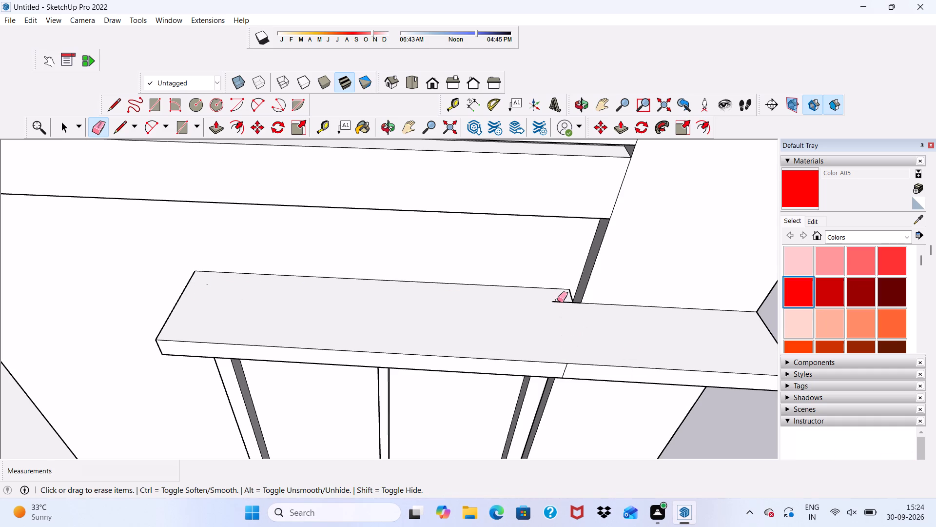
{"action": "left_click_drag", "start_coordinate": [557, 300], "coordinate": [557, 306]}
Erase the remaining vertical seam on the canopy's front face, near the pillar.
{"action": "scroll", "coordinate": [560, 319], "scroll_direction": "down", "scroll_amount": 4}
{"action": "middle_click_drag", "start_coordinate": [576, 380], "coordinate": [585, 299]}
{"action": "scroll", "coordinate": [589, 357], "scroll_direction": "up", "scroll_amount": 2}
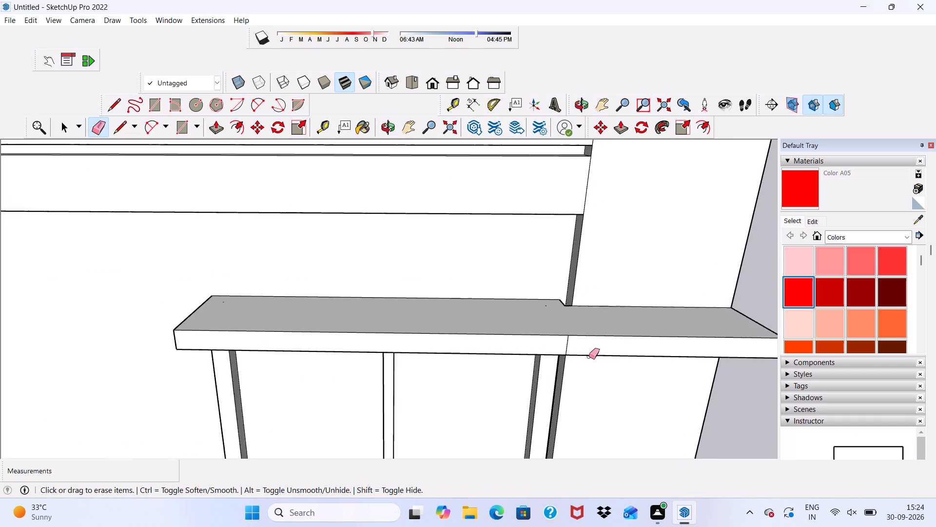
{"action": "scroll", "coordinate": [589, 357], "scroll_direction": "up", "scroll_amount": 3}
{"action": "left_click", "coordinate": [563, 342]}
{"action": "scroll", "coordinate": [563, 342], "scroll_direction": "down", "scroll_amount": 6}
{"action": "scroll", "coordinate": [569, 345], "scroll_direction": "up", "scroll_amount": 1}
{"action": "scroll", "coordinate": [569, 345], "scroll_direction": "down", "scroll_amount": 4}
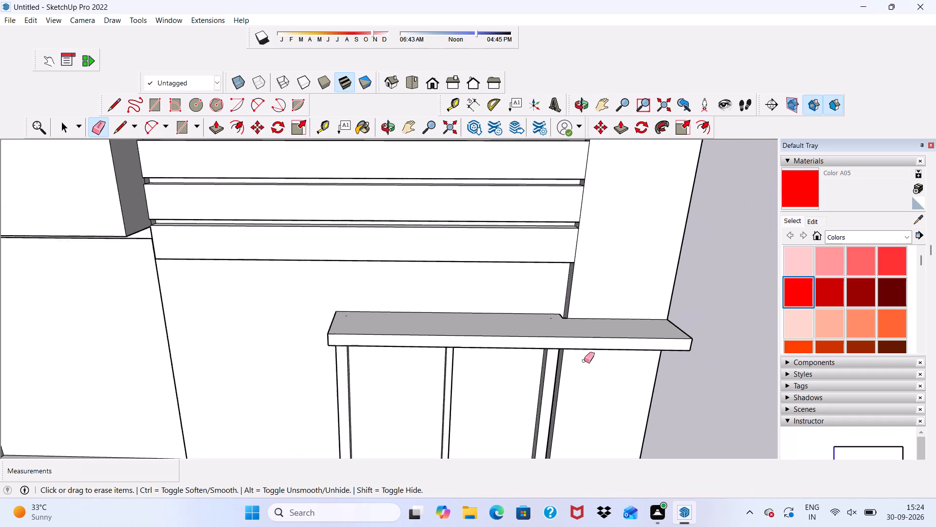
Erase the crosswise lines on the canopy's underside at the window mullion and the pillar-side frame edge.
{"action": "middle_click_drag", "start_coordinate": [599, 355], "coordinate": [349, 307]}
{"action": "middle_click_drag", "start_coordinate": [298, 359], "coordinate": [571, 306]}
{"action": "scroll", "coordinate": [573, 306], "scroll_direction": "down", "scroll_amount": 1}
{"action": "scroll", "coordinate": [573, 306], "scroll_direction": "up", "scroll_amount": 1}
{"action": "scroll", "coordinate": [573, 306], "scroll_direction": "down", "scroll_amount": 2}
{"action": "middle_click_drag", "start_coordinate": [573, 306], "coordinate": [573, 272]}
{"action": "scroll", "coordinate": [581, 325], "scroll_direction": "up", "scroll_amount": 4}
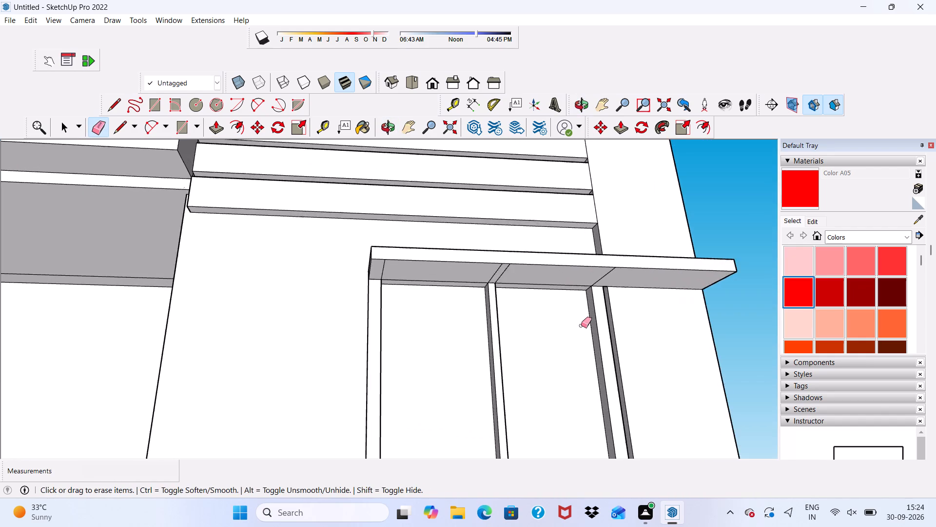
{"action": "scroll", "coordinate": [486, 263], "scroll_direction": "up", "scroll_amount": 6}
{"action": "left_click_drag", "start_coordinate": [498, 279], "coordinate": [599, 284]}
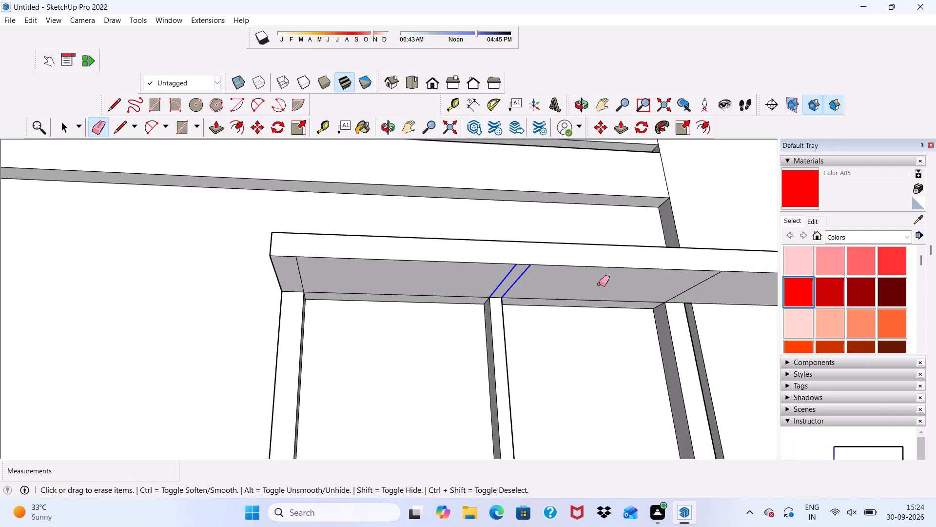
{"action": "left_click_drag", "start_coordinate": [599, 284], "coordinate": [718, 282]}
Erase the lengthwise seam segments and the last diagonal line on the canopy's underside.
{"action": "scroll", "coordinate": [570, 325], "scroll_direction": "up", "scroll_amount": 4}
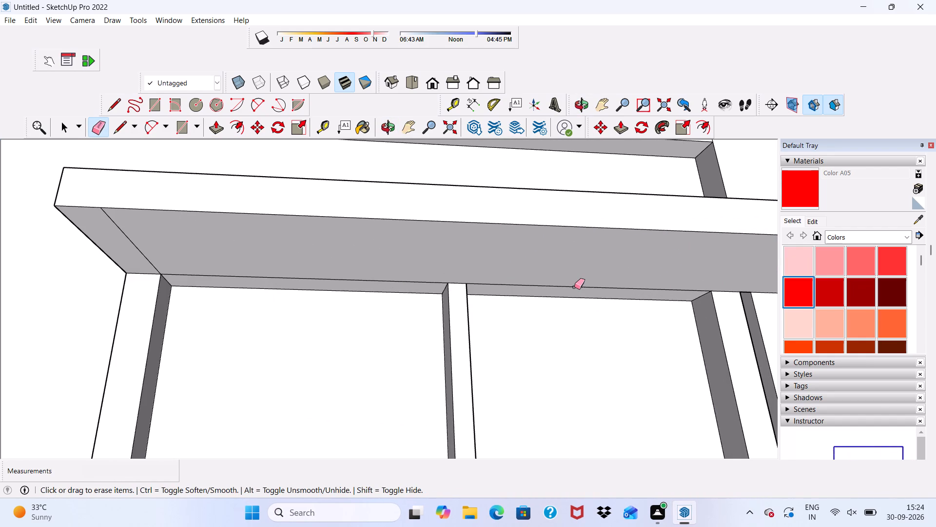
{"action": "left_click", "coordinate": [575, 285]}
{"action": "left_click", "coordinate": [575, 286]}
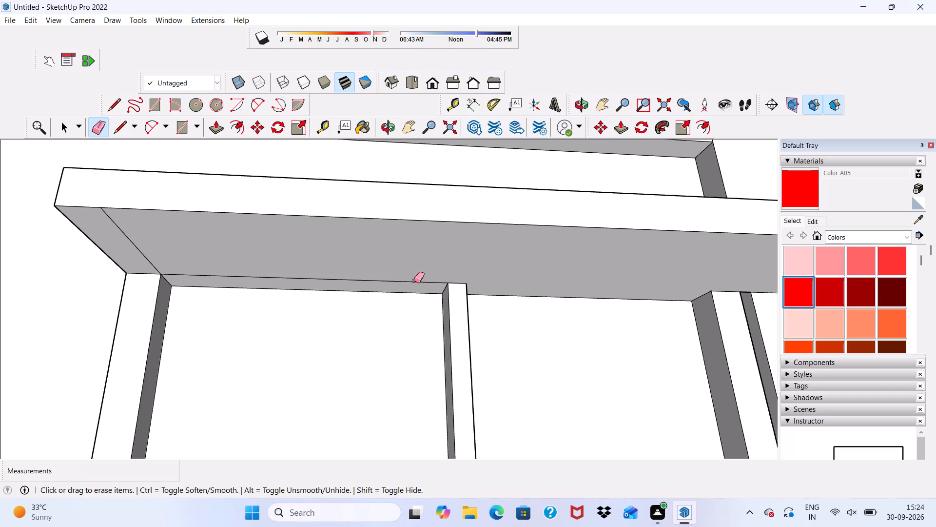
{"action": "left_click", "coordinate": [414, 281]}
{"action": "scroll", "coordinate": [230, 280], "scroll_direction": "down", "scroll_amount": 4}
{"action": "middle_click_drag", "start_coordinate": [239, 294], "coordinate": [237, 254]}
{"action": "scroll", "coordinate": [199, 242], "scroll_direction": "up", "scroll_amount": 1}
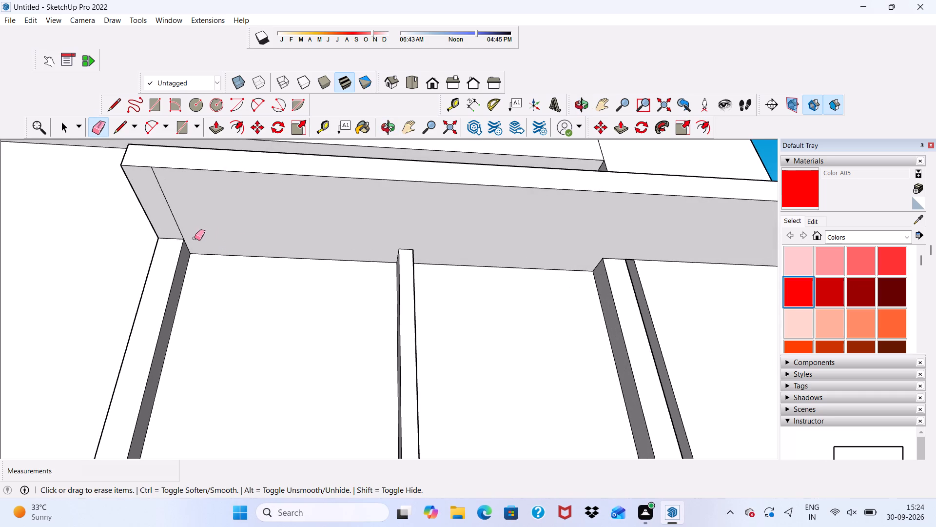
{"action": "left_click", "coordinate": [177, 226]}
{"action": "scroll", "coordinate": [177, 226], "scroll_direction": "down", "scroll_amount": 2}
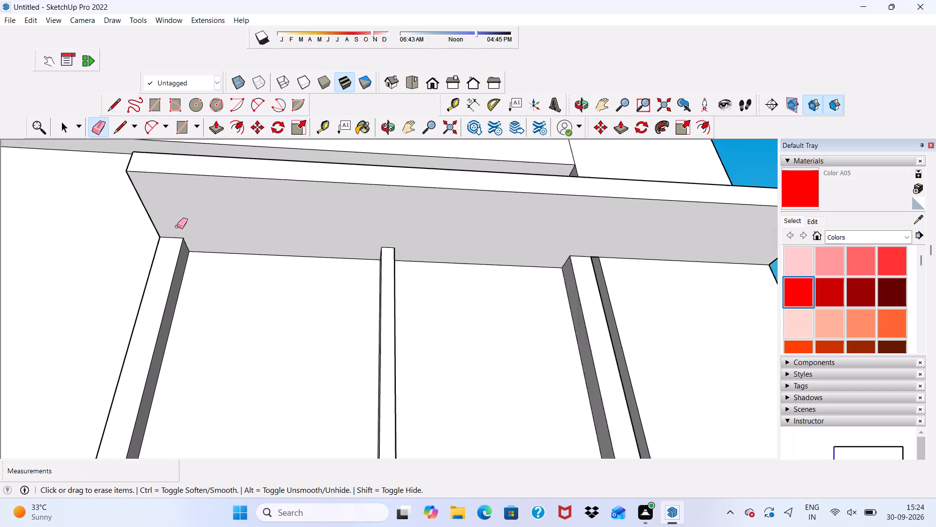
{"action": "scroll", "coordinate": [177, 226], "scroll_direction": "down", "scroll_amount": 8}
{"action": "scroll", "coordinate": [297, 287], "scroll_direction": "up", "scroll_amount": 1}
{"action": "scroll", "coordinate": [299, 295], "scroll_direction": "down", "scroll_amount": 8}
{"action": "key", "text": "space"}
{"action": "scroll", "coordinate": [312, 319], "scroll_direction": "down", "scroll_amount": 2}
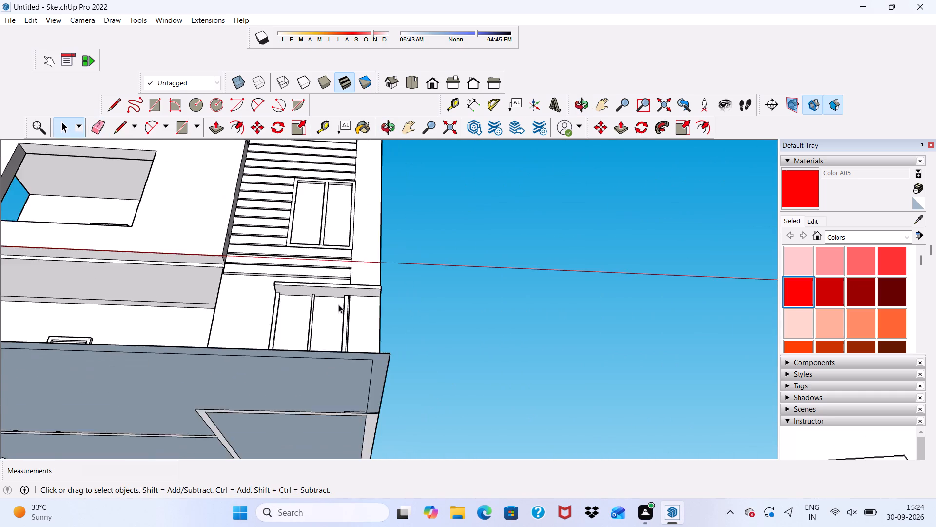
Examine the ground-floor window, its canopy and the wall and pillar around it for leftover lines.
{"action": "scroll", "coordinate": [338, 304], "scroll_direction": "down", "scroll_amount": 5}
{"action": "middle_click_drag", "start_coordinate": [343, 298], "coordinate": [332, 354]}
{"action": "scroll", "coordinate": [330, 353], "scroll_direction": "up", "scroll_amount": 4}
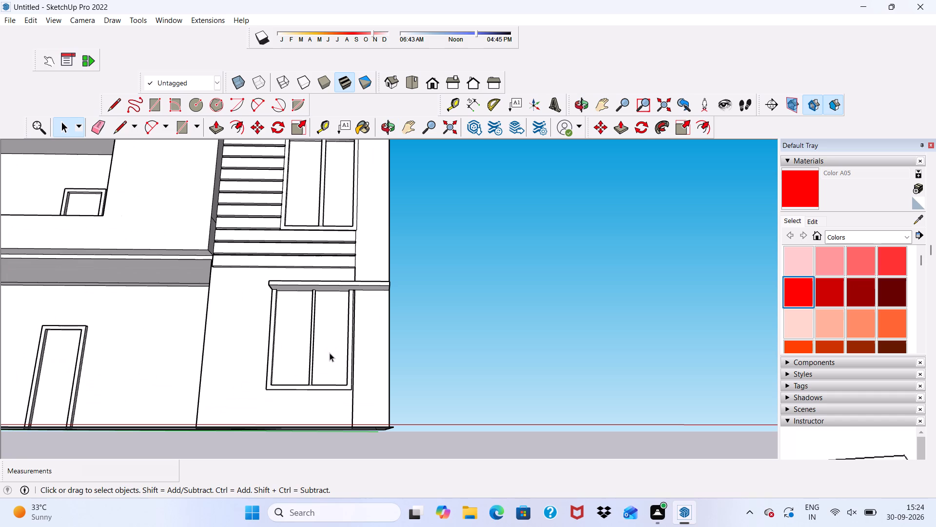
{"action": "scroll", "coordinate": [330, 353], "scroll_direction": "up", "scroll_amount": 7}
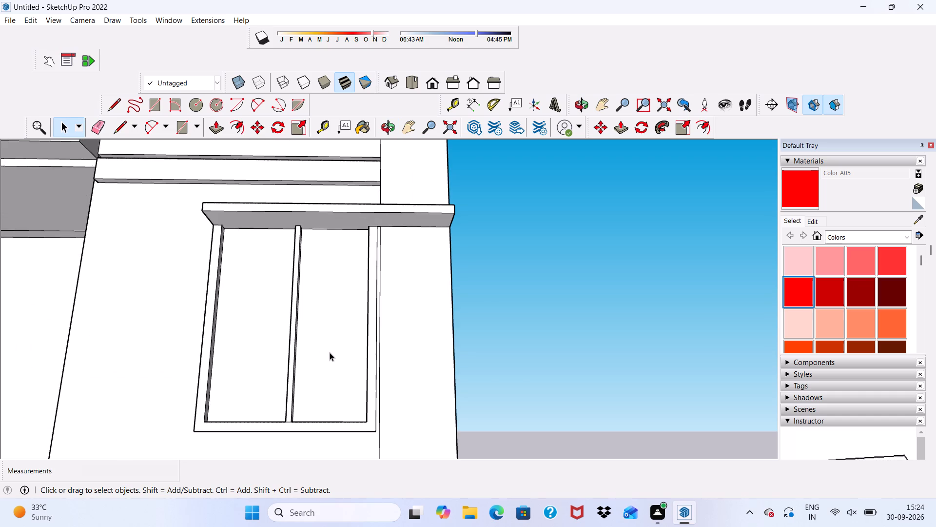
{"action": "scroll", "coordinate": [330, 352], "scroll_direction": "up", "scroll_amount": 4}
{"action": "scroll", "coordinate": [330, 352], "scroll_direction": "down", "scroll_amount": 18}
{"action": "middle_click_drag", "start_coordinate": [394, 356], "coordinate": [377, 443]}
{"action": "scroll", "coordinate": [384, 432], "scroll_direction": "up", "scroll_amount": 9}
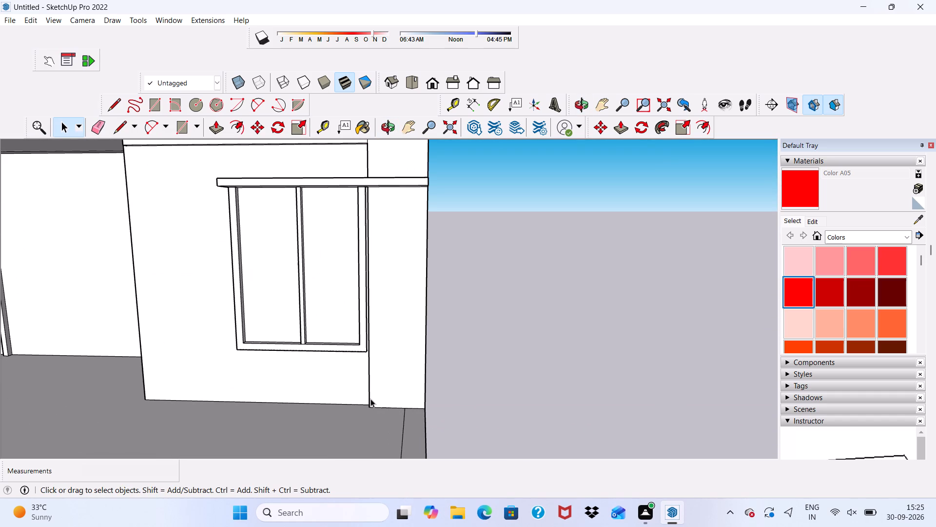
{"action": "left_click", "coordinate": [100, 123]}
{"action": "scroll", "coordinate": [390, 372], "scroll_direction": "up", "scroll_amount": 3}
{"action": "middle_click_drag", "start_coordinate": [372, 369], "coordinate": [445, 390]}
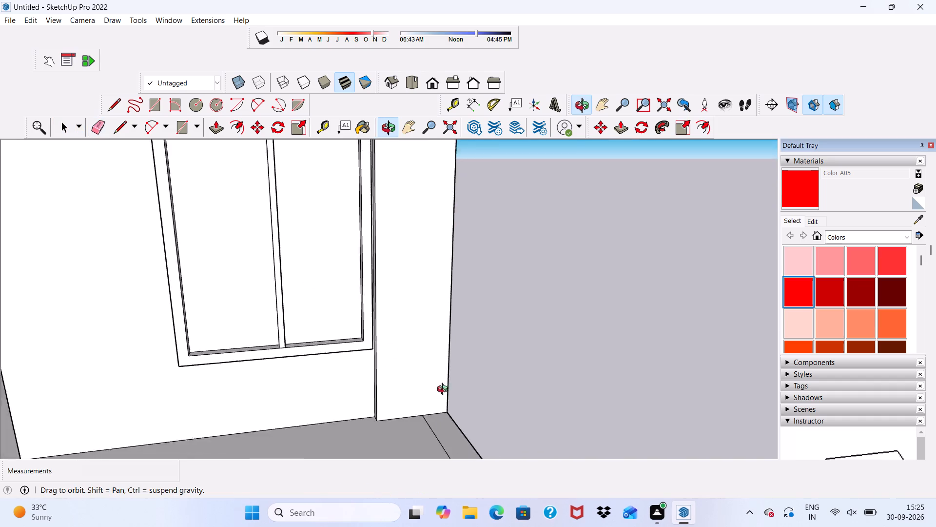
{"action": "middle_click_drag", "start_coordinate": [445, 390], "coordinate": [513, 377]}
{"action": "middle_click_drag", "start_coordinate": [513, 377], "coordinate": [391, 388]}
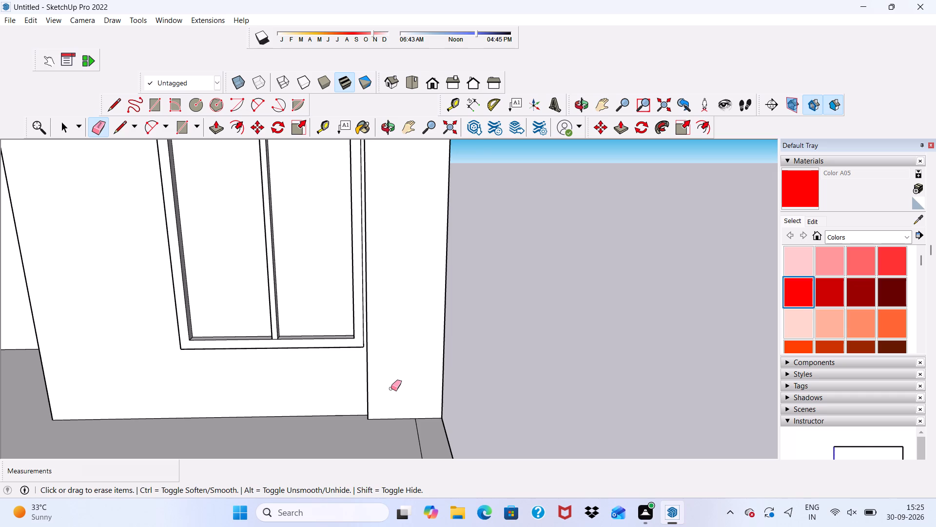
{"action": "scroll", "coordinate": [391, 388], "scroll_direction": "up", "scroll_amount": 2}
{"action": "scroll", "coordinate": [391, 388], "scroll_direction": "down", "scroll_amount": 5}
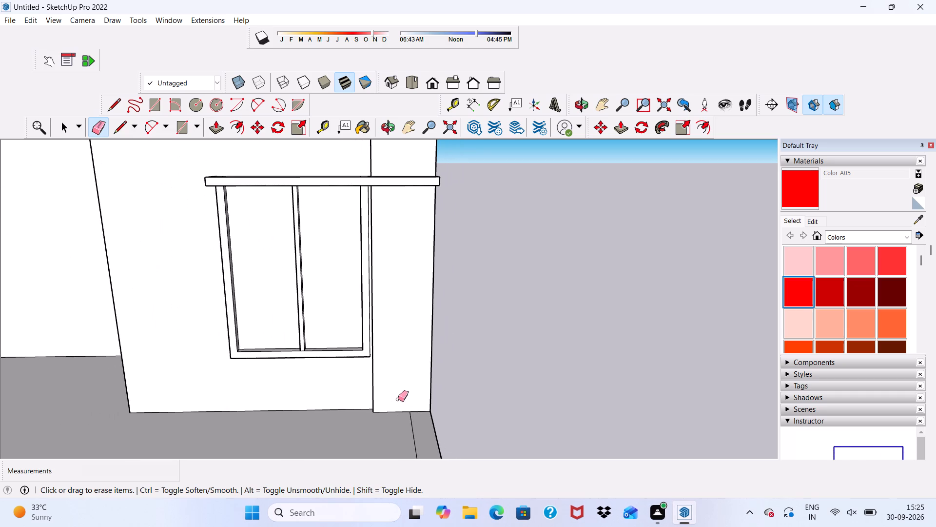
Examine the whole front elevation, comparing the canopy with the cladding, balcony and ground-floor wall.
{"action": "key", "text": "space"}
{"action": "scroll", "coordinate": [406, 411], "scroll_direction": "down", "scroll_amount": 1}
{"action": "scroll", "coordinate": [406, 411], "scroll_direction": "up", "scroll_amount": 3}
{"action": "scroll", "coordinate": [406, 411], "scroll_direction": "down", "scroll_amount": 2}
{"action": "scroll", "coordinate": [416, 416], "scroll_direction": "up", "scroll_amount": 2}
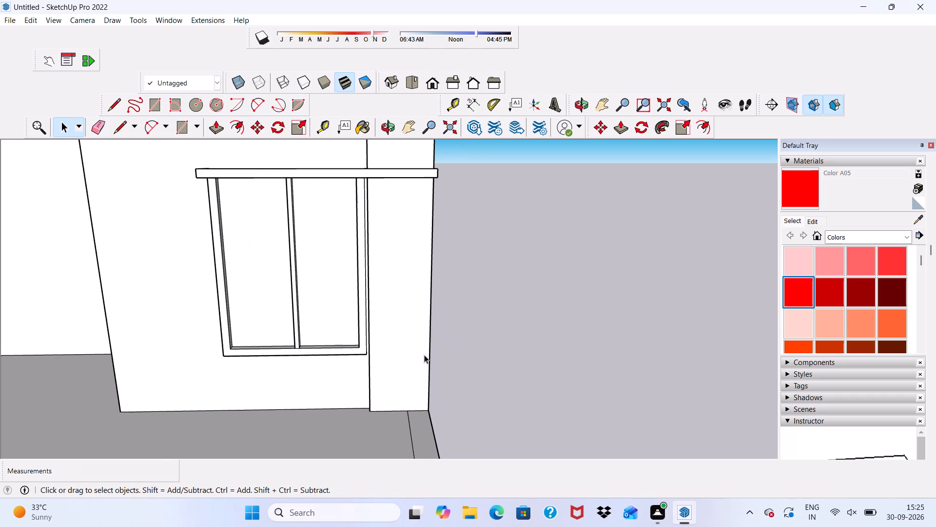
{"action": "middle_click_drag", "start_coordinate": [424, 353], "coordinate": [469, 426]}
{"action": "scroll", "coordinate": [437, 405], "scroll_direction": "up", "scroll_amount": 2}
{"action": "scroll", "coordinate": [433, 403], "scroll_direction": "down", "scroll_amount": 7}
{"action": "middle_click", "coordinate": [444, 416]}
{"action": "scroll", "coordinate": [358, 372], "scroll_direction": "down", "scroll_amount": 3}
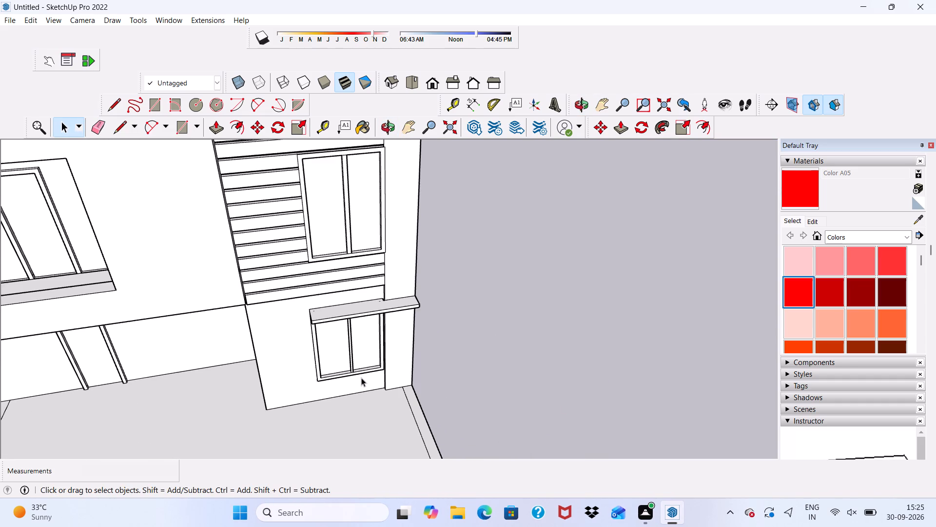
{"action": "scroll", "coordinate": [361, 378], "scroll_direction": "down", "scroll_amount": 2}
{"action": "scroll", "coordinate": [361, 378], "scroll_direction": "up", "scroll_amount": 1}
{"action": "scroll", "coordinate": [361, 378], "scroll_direction": "down", "scroll_amount": 1}
{"action": "scroll", "coordinate": [312, 367], "scroll_direction": "up", "scroll_amount": 1}
{"action": "scroll", "coordinate": [312, 367], "scroll_direction": "down", "scroll_amount": 4}
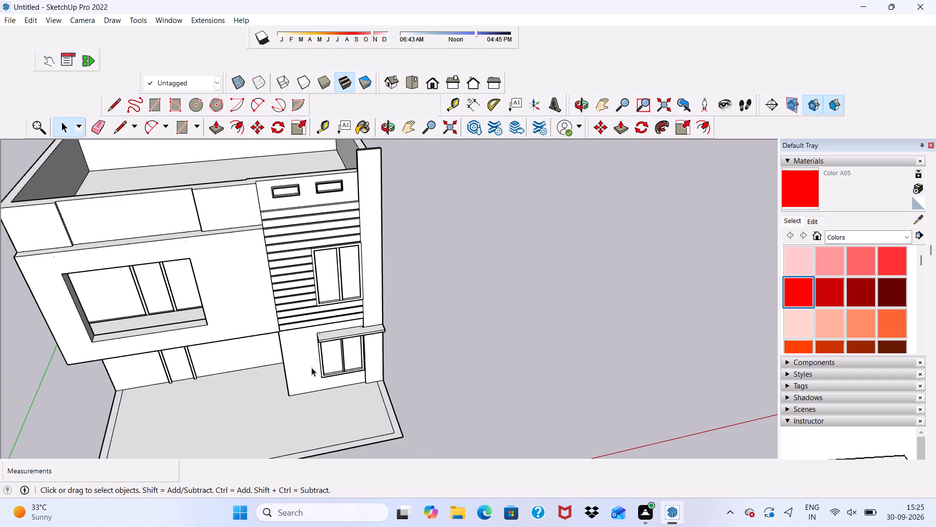
{"action": "middle_click_drag", "start_coordinate": [311, 365], "coordinate": [252, 295]}
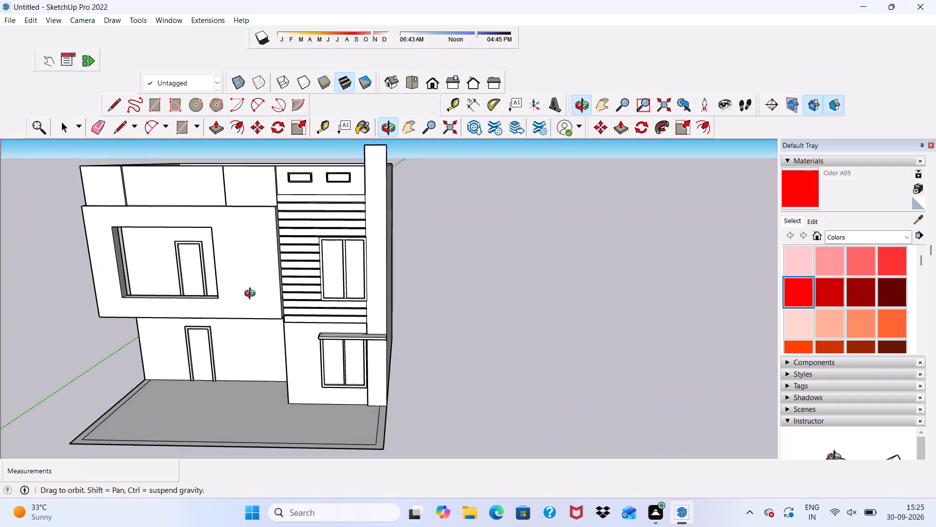
{"action": "middle_click_drag", "start_coordinate": [252, 295], "coordinate": [229, 222]}
Push/pull the ground-floor wall face around the lower window outward 1'.
{"action": "scroll", "coordinate": [293, 299], "scroll_direction": "up", "scroll_amount": 4}
{"action": "left_click", "coordinate": [292, 388]}
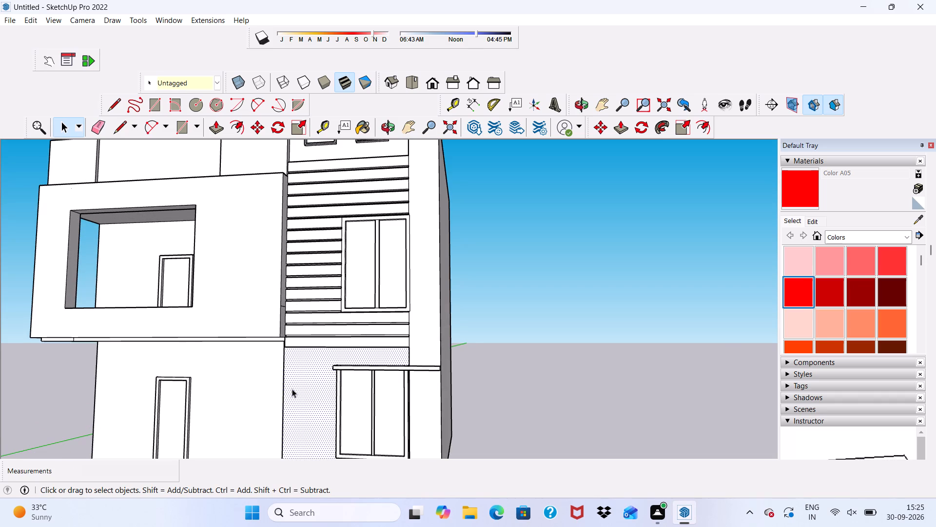
{"action": "scroll", "coordinate": [349, 345], "scroll_direction": "down", "scroll_amount": 5}
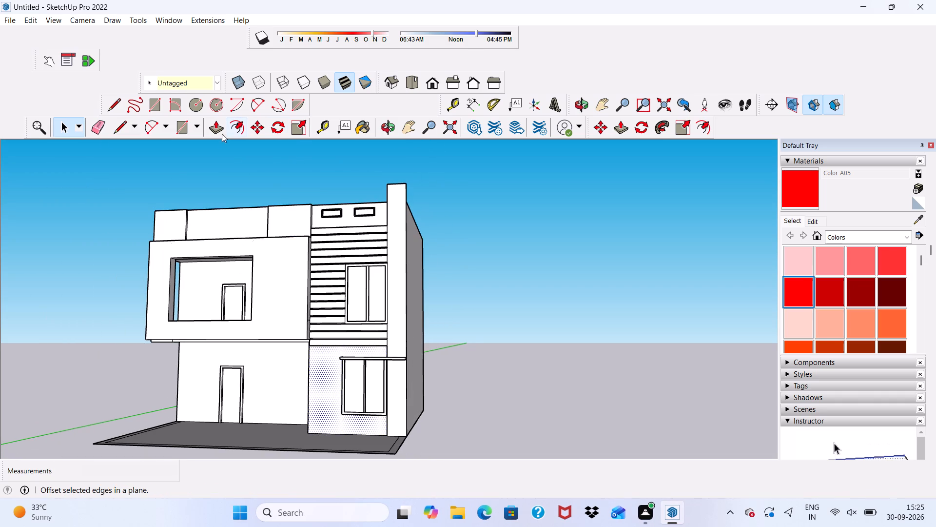
{"action": "left_click", "coordinate": [218, 128]}
{"action": "left_click", "coordinate": [324, 364]}
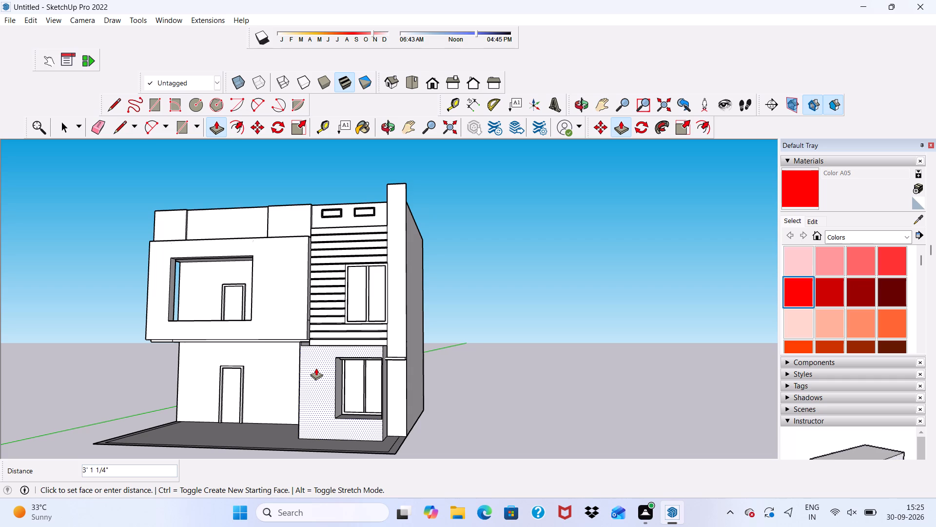
{"action": "type", "text": "1'"}
{"action": "key", "text": "Return"}
Examine the projected ground-floor wall where it meets the canopy, the cladding and the first-floor overhang.
{"action": "scroll", "coordinate": [315, 397], "scroll_direction": "up", "scroll_amount": 7}
{"action": "middle_click_drag", "start_coordinate": [335, 356], "coordinate": [468, 377]}
{"action": "scroll", "coordinate": [468, 380], "scroll_direction": "up", "scroll_amount": 5}
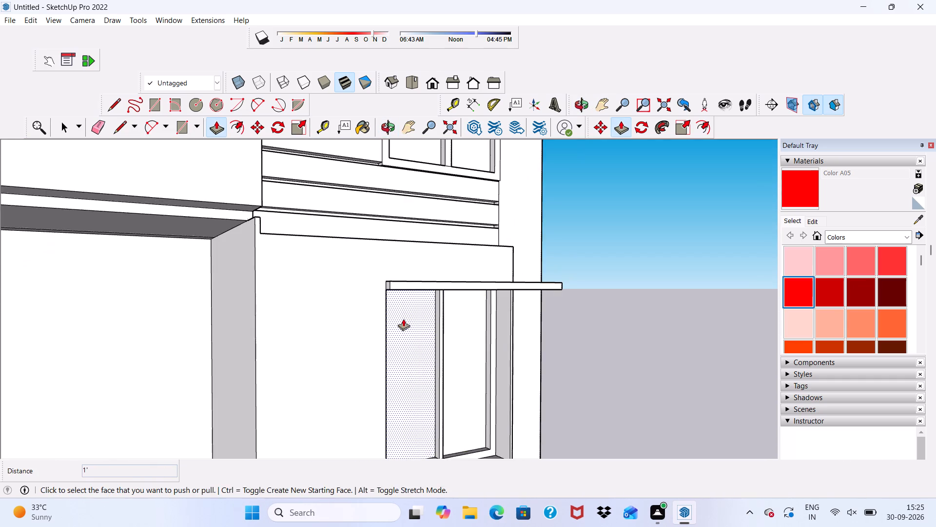
{"action": "middle_click_drag", "start_coordinate": [403, 318], "coordinate": [299, 197]}
{"action": "scroll", "coordinate": [300, 196], "scroll_direction": "up", "scroll_amount": 1}
{"action": "middle_click_drag", "start_coordinate": [305, 201], "coordinate": [297, 261]}
{"action": "scroll", "coordinate": [305, 201], "scroll_direction": "down", "scroll_amount": 1}
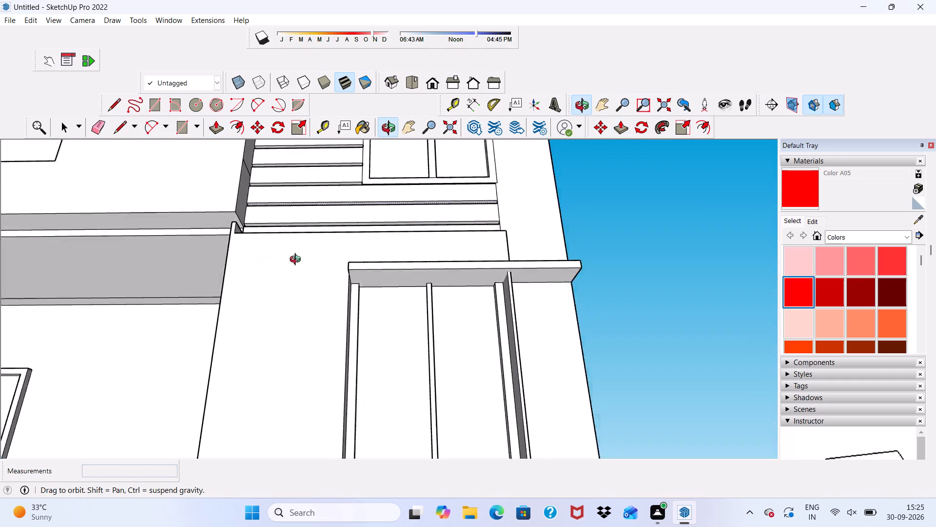
{"action": "middle_click_drag", "start_coordinate": [297, 261], "coordinate": [281, 381]}
{"action": "scroll", "coordinate": [281, 381], "scroll_direction": "up", "scroll_amount": 3}
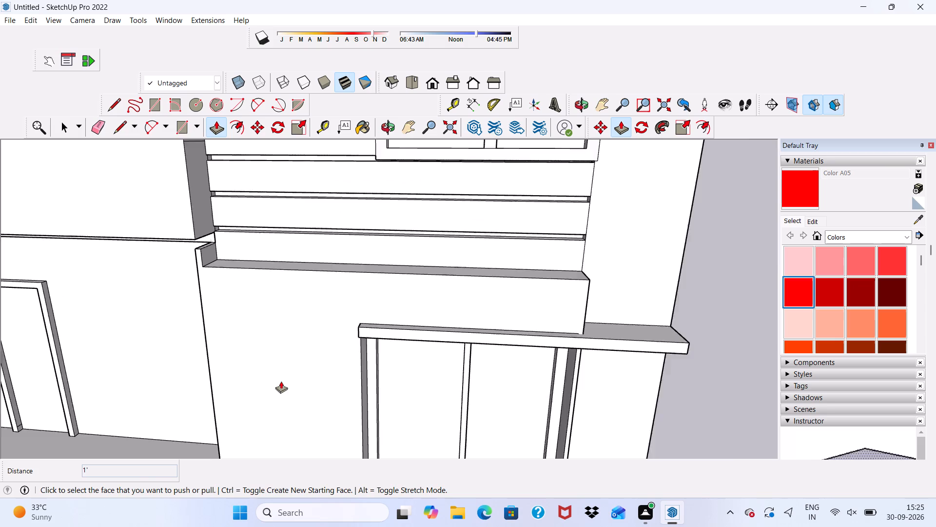
{"action": "scroll", "coordinate": [281, 381], "scroll_direction": "up", "scroll_amount": 2}
{"action": "middle_click_drag", "start_coordinate": [306, 361], "coordinate": [299, 288]}
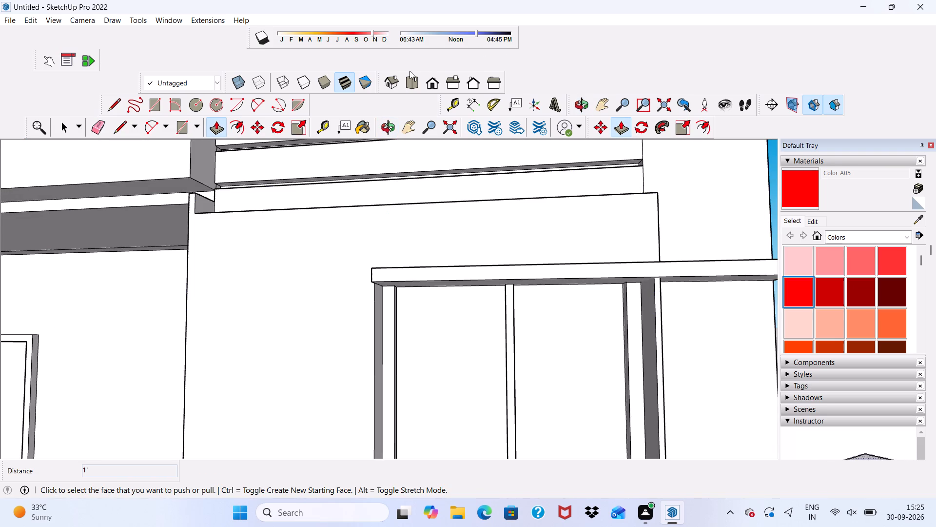
{"action": "left_click", "coordinate": [427, 81]}
{"action": "scroll", "coordinate": [428, 81], "scroll_direction": "down", "scroll_amount": 16}
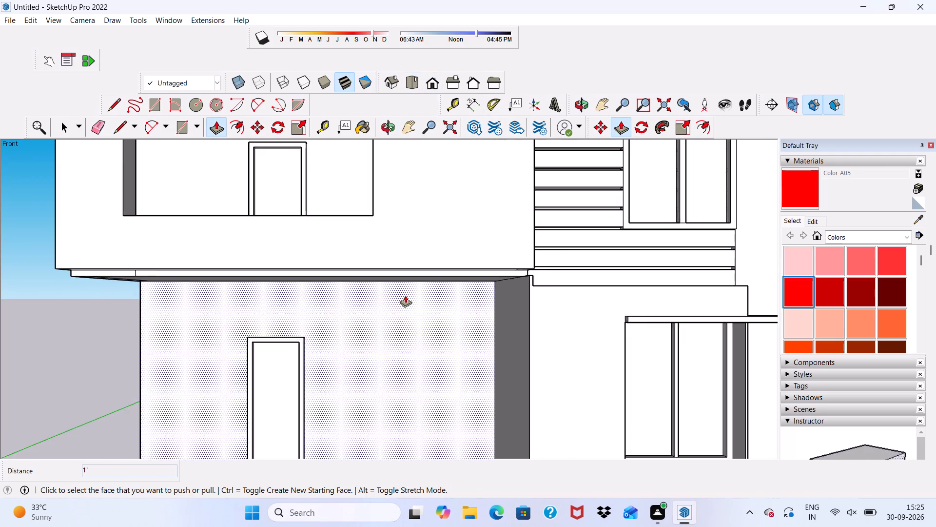
{"action": "scroll", "coordinate": [405, 295], "scroll_direction": "down", "scroll_amount": 10}
{"action": "middle_click_drag", "start_coordinate": [519, 291], "coordinate": [461, 346]}
{"action": "scroll", "coordinate": [455, 341], "scroll_direction": "up", "scroll_amount": 7}
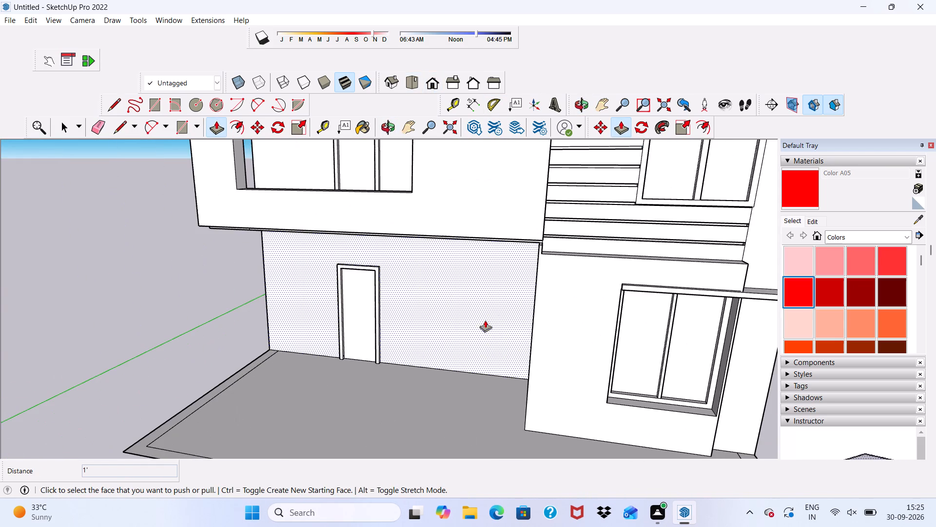
Undo the 1' push/pull of the ground-floor wall face around the lower window.
{"action": "scroll", "coordinate": [595, 266], "scroll_direction": "down", "scroll_amount": 1}
{"action": "key", "text": "ctrl+z"}
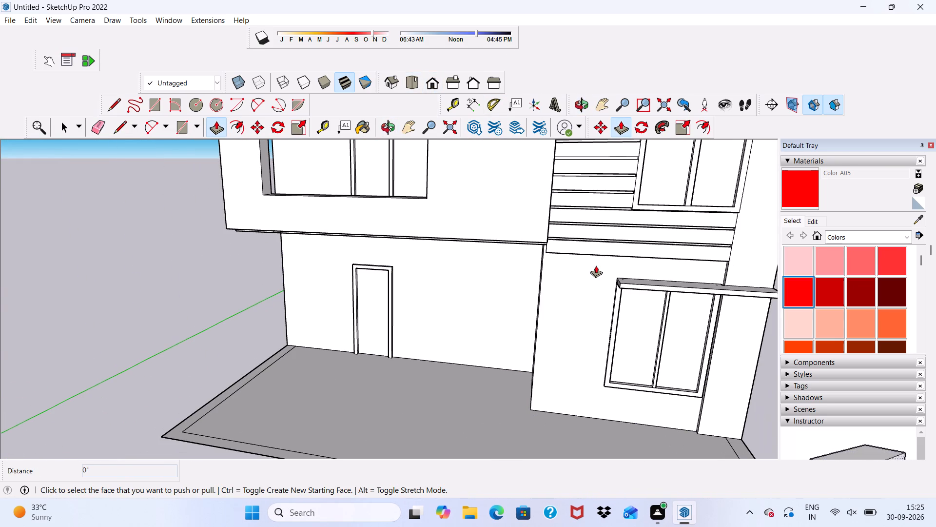
{"action": "key", "text": "space"}
Examine the front elevation and the paved forecourt with its border strip from several angles.
{"action": "scroll", "coordinate": [610, 261], "scroll_direction": "down", "scroll_amount": 2}
{"action": "scroll", "coordinate": [610, 261], "scroll_direction": "up", "scroll_amount": 1}
{"action": "scroll", "coordinate": [610, 262], "scroll_direction": "down", "scroll_amount": 7}
{"action": "middle_click_drag", "start_coordinate": [629, 266], "coordinate": [544, 241]}
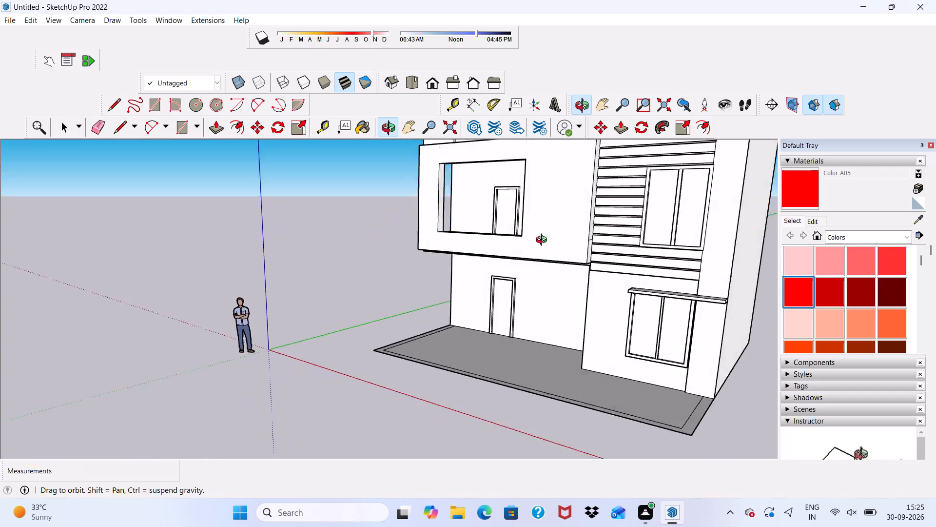
{"action": "middle_click_drag", "start_coordinate": [544, 241], "coordinate": [575, 266]}
{"action": "scroll", "coordinate": [571, 267], "scroll_direction": "up", "scroll_amount": 5}
{"action": "scroll", "coordinate": [571, 267], "scroll_direction": "down", "scroll_amount": 6}
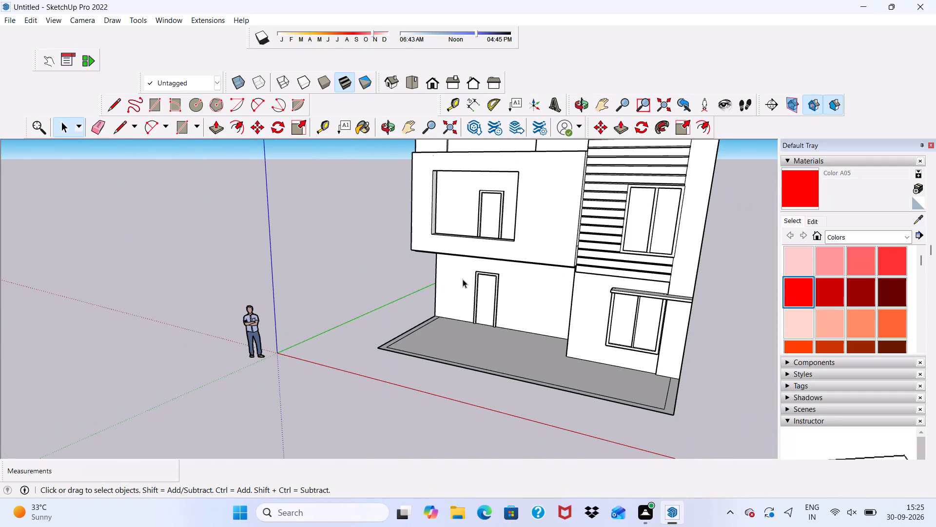
{"action": "middle_click_drag", "start_coordinate": [463, 278], "coordinate": [600, 300]}
{"action": "scroll", "coordinate": [600, 297], "scroll_direction": "up", "scroll_amount": 7}
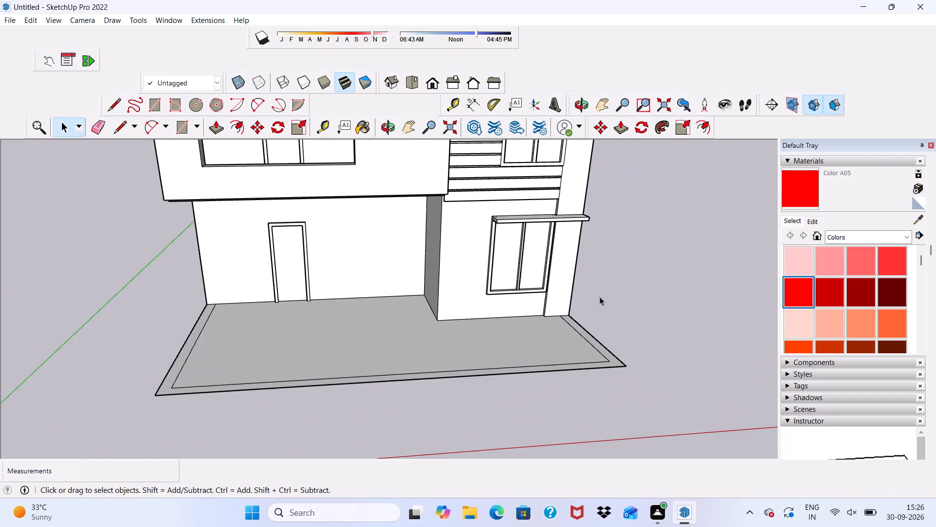
Push/pull the narrow border strip around the forecourt up 5' as a boundary wall.
{"action": "scroll", "coordinate": [600, 297], "scroll_direction": "up", "scroll_amount": 5}
{"action": "scroll", "coordinate": [600, 297], "scroll_direction": "down", "scroll_amount": 6}
{"action": "scroll", "coordinate": [549, 407], "scroll_direction": "up", "scroll_amount": 4}
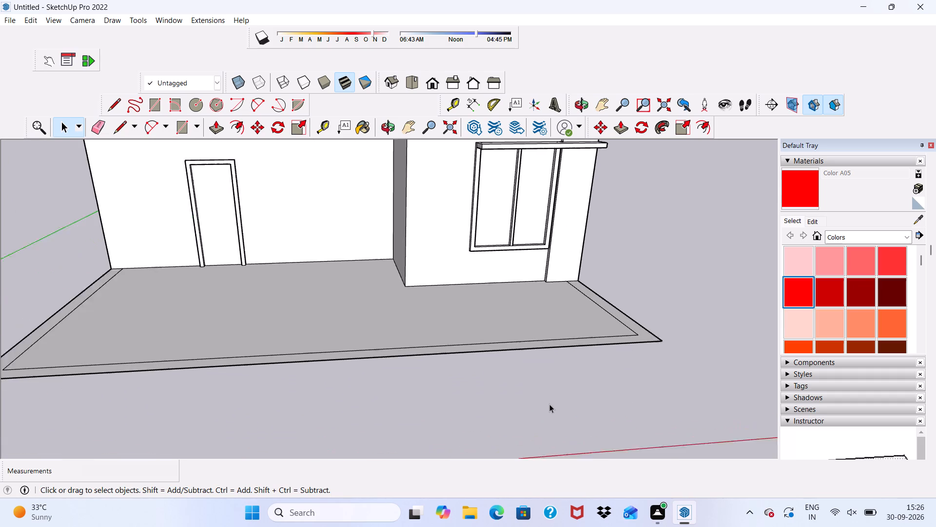
{"action": "scroll", "coordinate": [549, 404], "scroll_direction": "up", "scroll_amount": 2}
{"action": "left_click", "coordinate": [565, 337]}
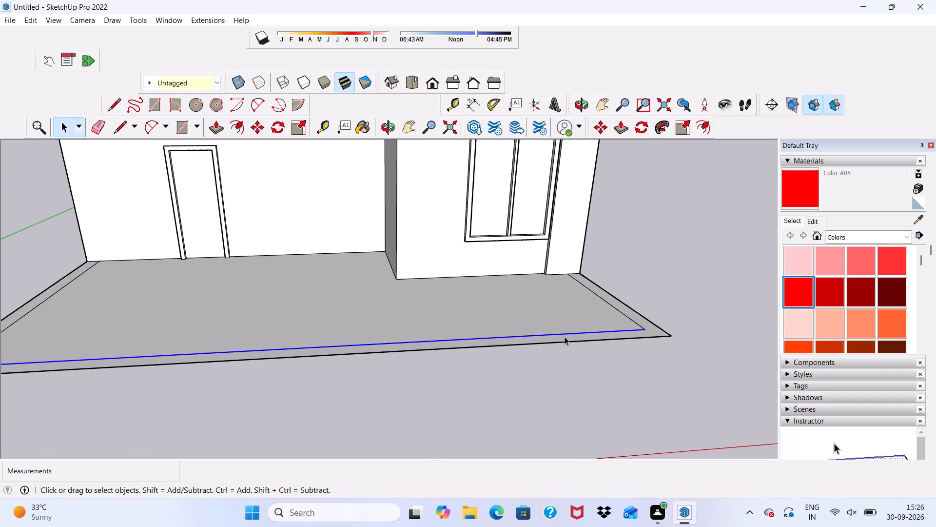
{"action": "scroll", "coordinate": [565, 337], "scroll_direction": "up", "scroll_amount": 7}
{"action": "left_click", "coordinate": [565, 336]}
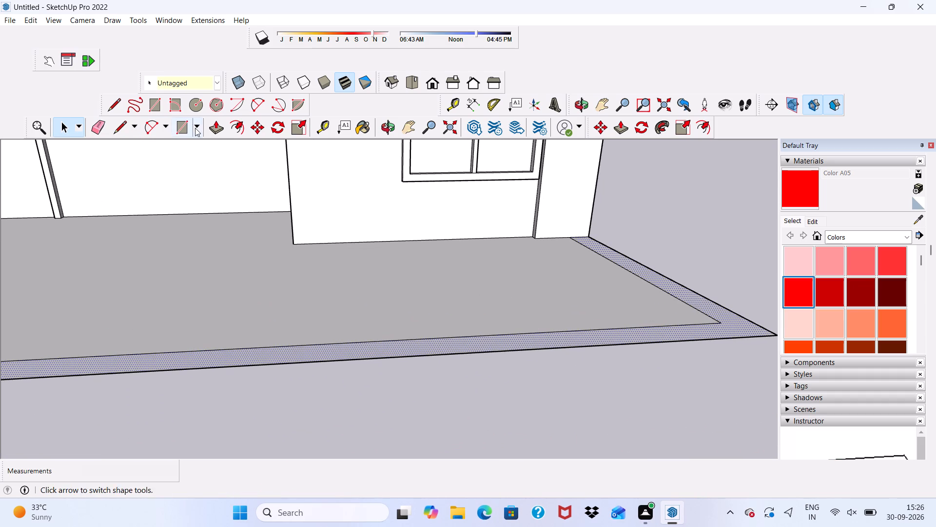
{"action": "left_click", "coordinate": [214, 124]}
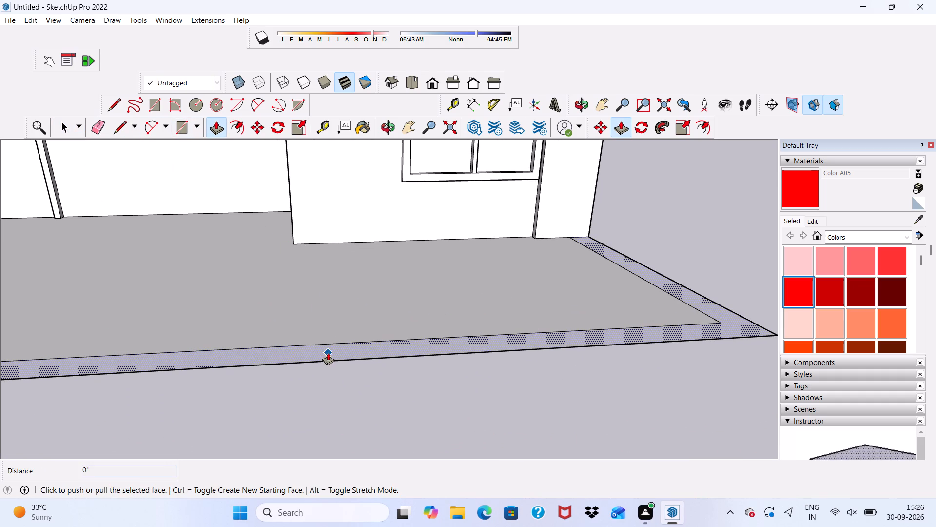
{"action": "left_click", "coordinate": [327, 345]}
{"action": "scroll", "coordinate": [327, 345], "scroll_direction": "down", "scroll_amount": 6}
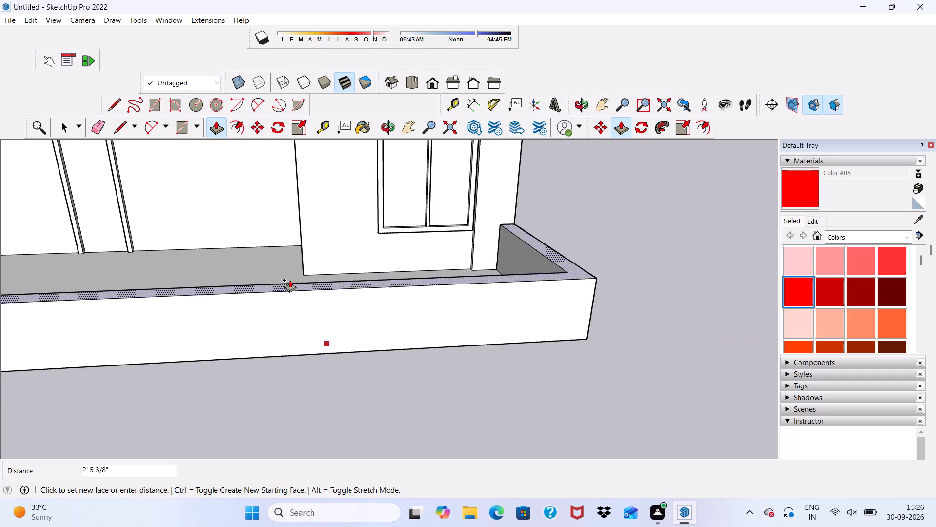
{"action": "scroll", "coordinate": [264, 253], "scroll_direction": "down", "scroll_amount": 5}
{"action": "scroll", "coordinate": [228, 223], "scroll_direction": "down", "scroll_amount": 11}
{"action": "scroll", "coordinate": [274, 211], "scroll_direction": "down", "scroll_amount": 4}
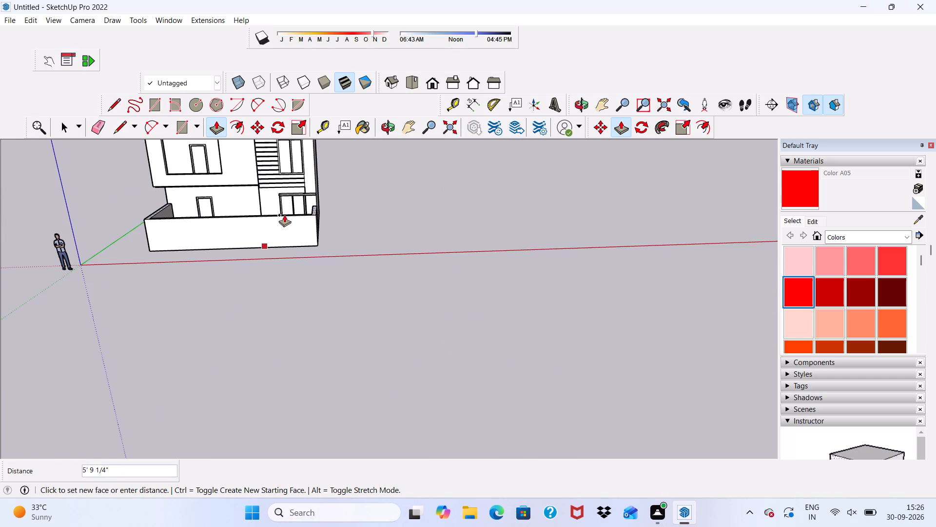
{"action": "key", "text": "5"}
{"action": "key", "text": "apostrophe"}
{"action": "key", "text": "Return"}
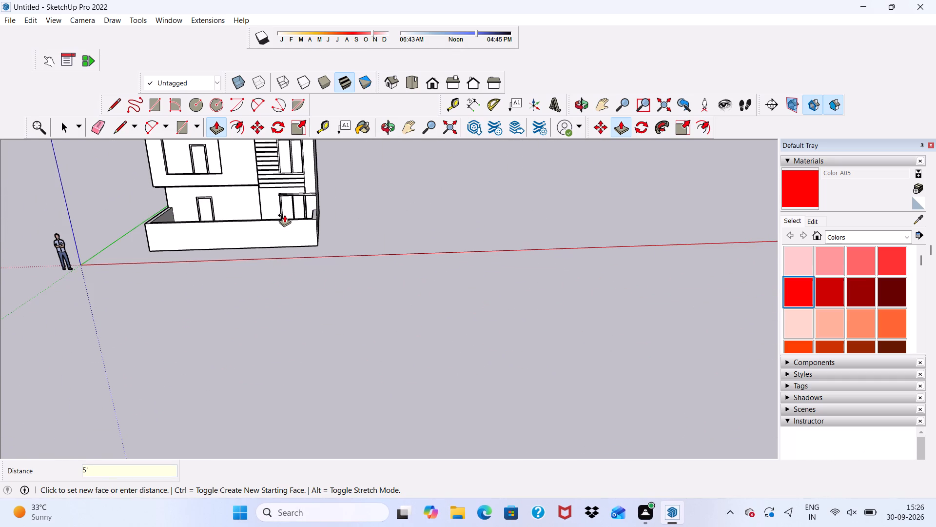
{"action": "key", "text": "space"}
Examine the boundary wall where it encloses the forecourt and meets the ground-floor front wall.
{"action": "middle_click_drag", "start_coordinate": [284, 212], "coordinate": [287, 142]}
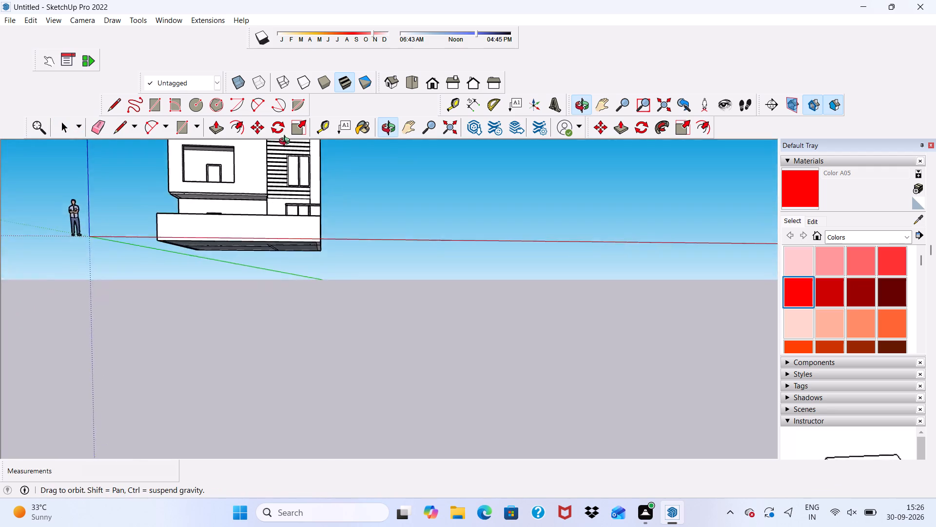
{"action": "middle_click_drag", "start_coordinate": [287, 142], "coordinate": [236, 185]}
{"action": "scroll", "coordinate": [236, 185], "scroll_direction": "up", "scroll_amount": 12}
{"action": "scroll", "coordinate": [236, 186], "scroll_direction": "down", "scroll_amount": 1}
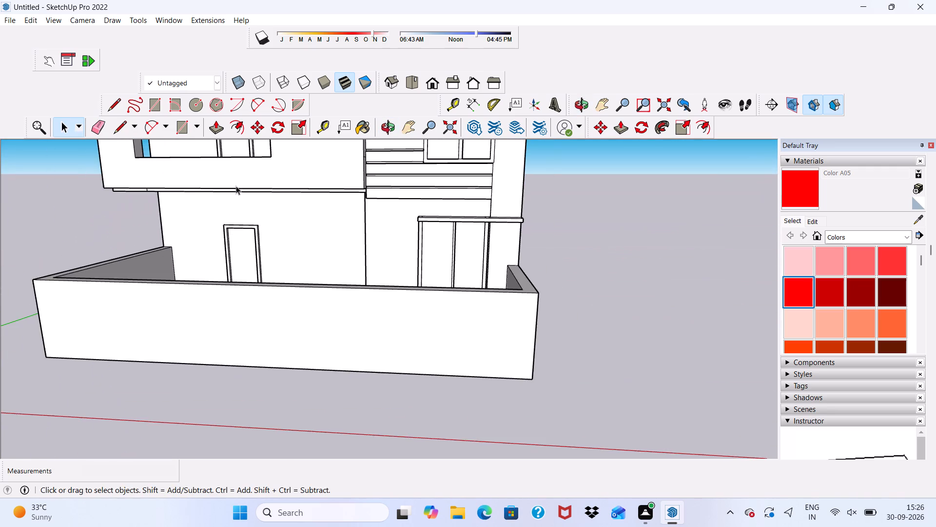
{"action": "middle_click_drag", "start_coordinate": [236, 185], "coordinate": [207, 195]}
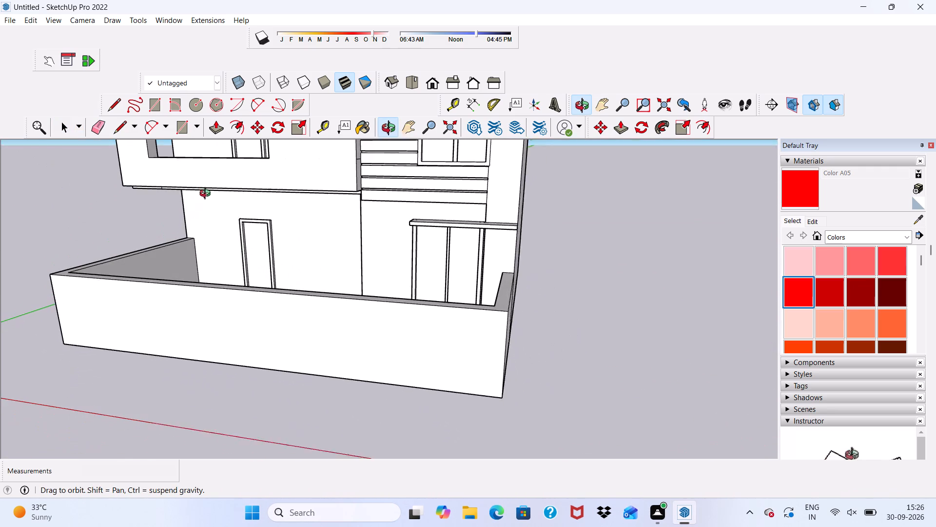
{"action": "middle_click_drag", "start_coordinate": [207, 195], "coordinate": [208, 194]}
{"action": "scroll", "coordinate": [208, 194], "scroll_direction": "up", "scroll_amount": 5}
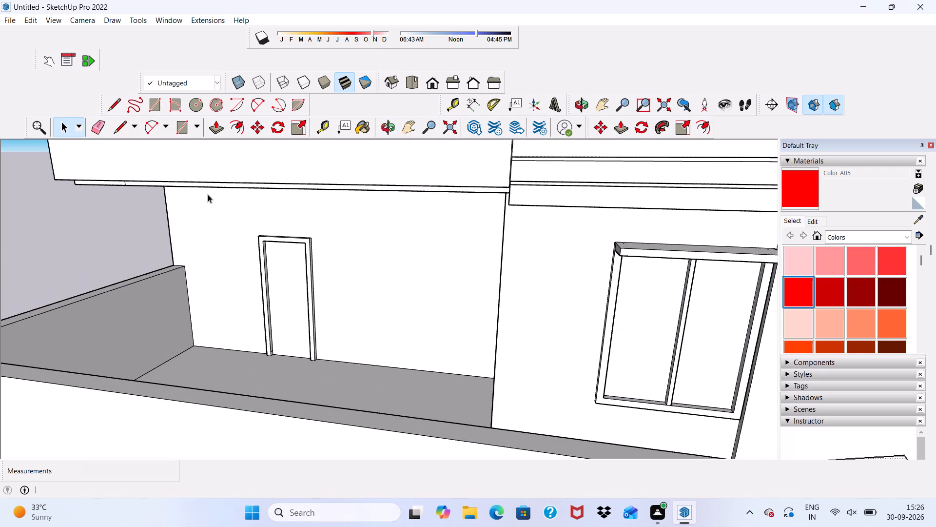
{"action": "scroll", "coordinate": [214, 190], "scroll_direction": "up", "scroll_amount": 12}
{"action": "scroll", "coordinate": [214, 190], "scroll_direction": "down", "scroll_amount": 7}
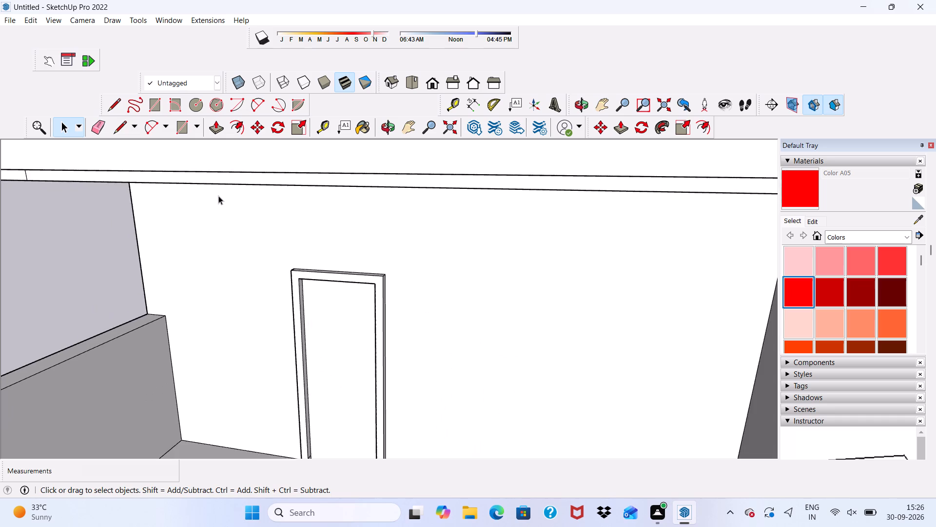
{"action": "scroll", "coordinate": [218, 196], "scroll_direction": "down", "scroll_amount": 5}
{"action": "scroll", "coordinate": [202, 208], "scroll_direction": "up", "scroll_amount": 5}
{"action": "scroll", "coordinate": [202, 208], "scroll_direction": "down", "scroll_amount": 4}
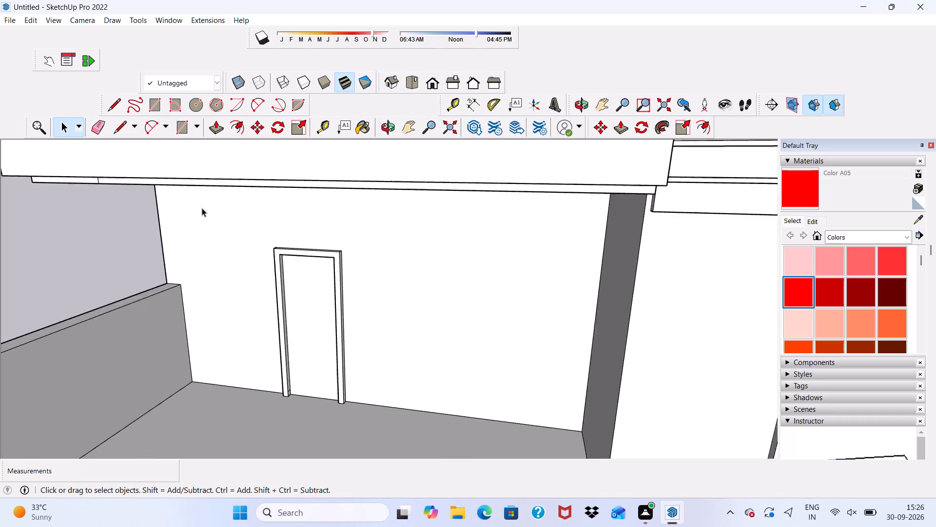
{"action": "scroll", "coordinate": [202, 208], "scroll_direction": "down", "scroll_amount": 6}
{"action": "scroll", "coordinate": [267, 211], "scroll_direction": "down", "scroll_amount": 5}
{"action": "scroll", "coordinate": [227, 234], "scroll_direction": "up", "scroll_amount": 11}
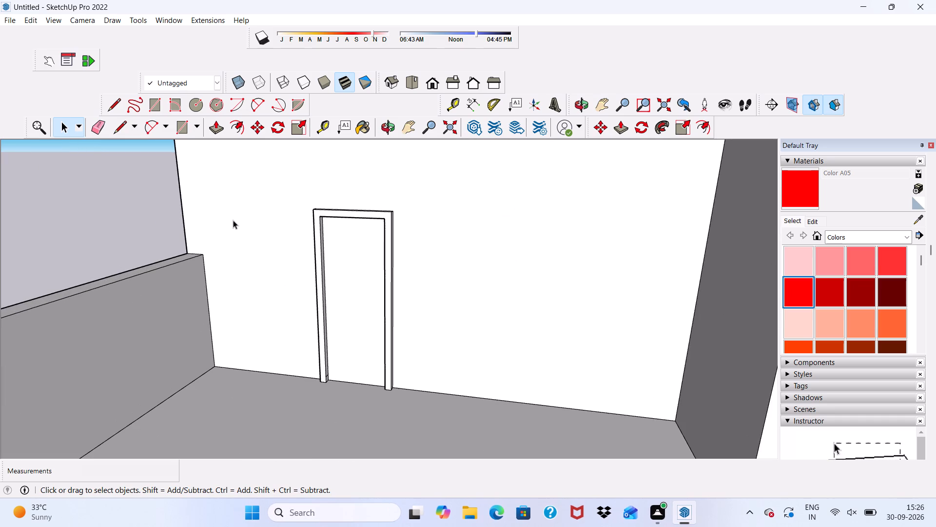
Examine the ground-floor door frame and the wall surface around it up close.
{"action": "middle_click_drag", "start_coordinate": [233, 220], "coordinate": [321, 185]}
{"action": "scroll", "coordinate": [321, 185], "scroll_direction": "up", "scroll_amount": 6}
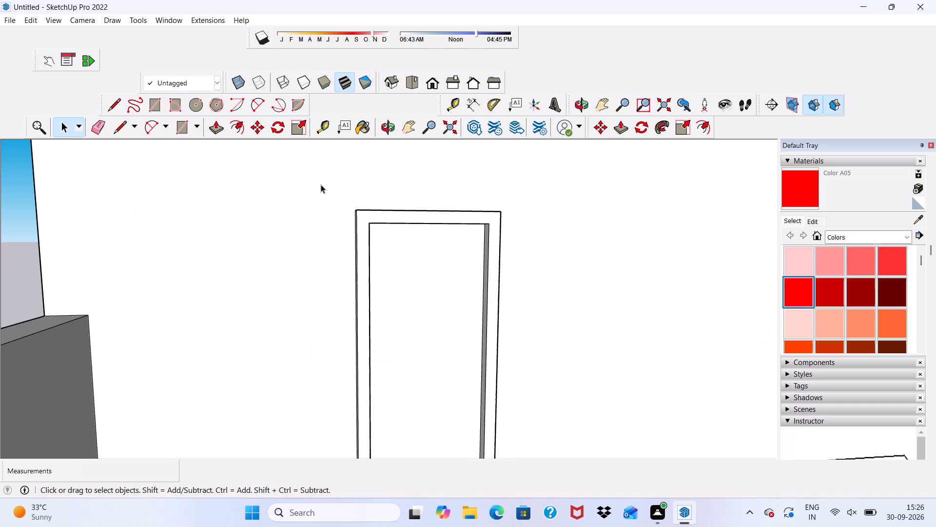
{"action": "scroll", "coordinate": [321, 184], "scroll_direction": "up", "scroll_amount": 12}
{"action": "scroll", "coordinate": [321, 185], "scroll_direction": "down", "scroll_amount": 2}
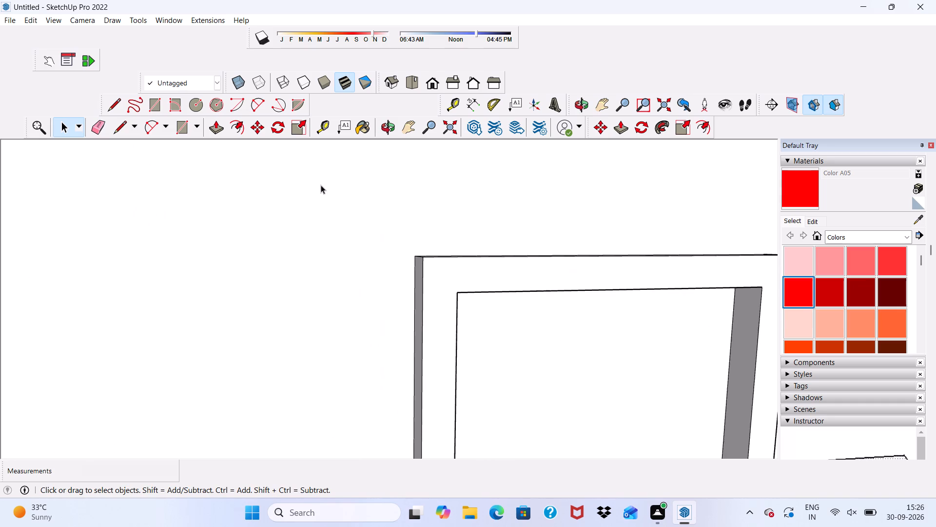
{"action": "scroll", "coordinate": [315, 219], "scroll_direction": "down", "scroll_amount": 7}
{"action": "scroll", "coordinate": [315, 220], "scroll_direction": "up", "scroll_amount": 1}
{"action": "scroll", "coordinate": [315, 220], "scroll_direction": "down", "scroll_amount": 3}
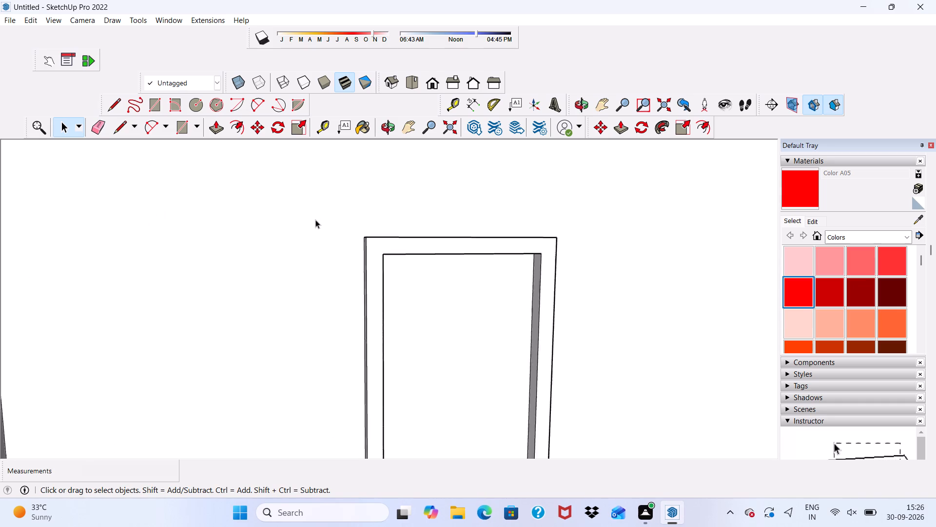
{"action": "scroll", "coordinate": [315, 220], "scroll_direction": "down", "scroll_amount": 3}
{"action": "scroll", "coordinate": [340, 237], "scroll_direction": "up", "scroll_amount": 1}
{"action": "scroll", "coordinate": [340, 237], "scroll_direction": "down", "scroll_amount": 6}
{"action": "scroll", "coordinate": [397, 217], "scroll_direction": "down", "scroll_amount": 1}
Examine the boundary wall's height and extent against the door, balcony and whole front elevation.
{"action": "middle_click_drag", "start_coordinate": [409, 215], "coordinate": [356, 293]}
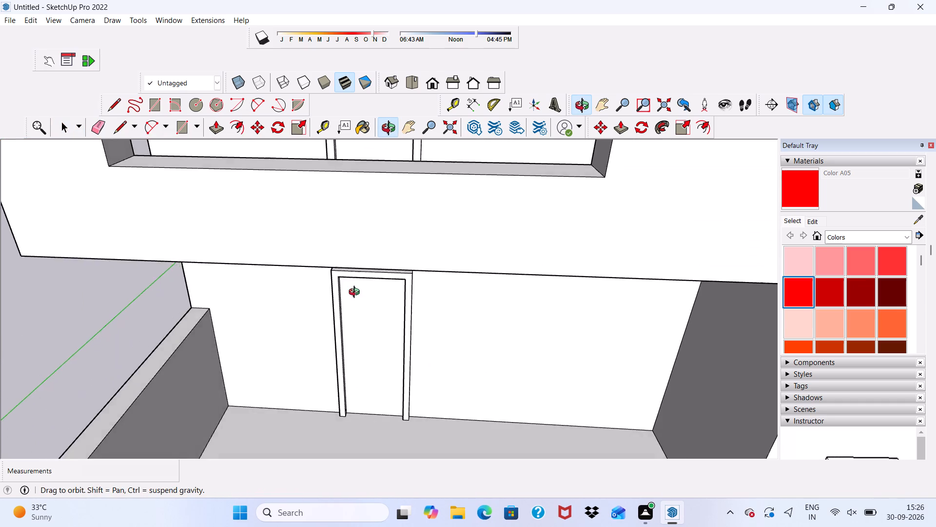
{"action": "middle_click_drag", "start_coordinate": [356, 293], "coordinate": [401, 182]}
{"action": "scroll", "coordinate": [394, 223], "scroll_direction": "down", "scroll_amount": 11}
{"action": "scroll", "coordinate": [405, 215], "scroll_direction": "up", "scroll_amount": 1}
{"action": "scroll", "coordinate": [405, 215], "scroll_direction": "down", "scroll_amount": 4}
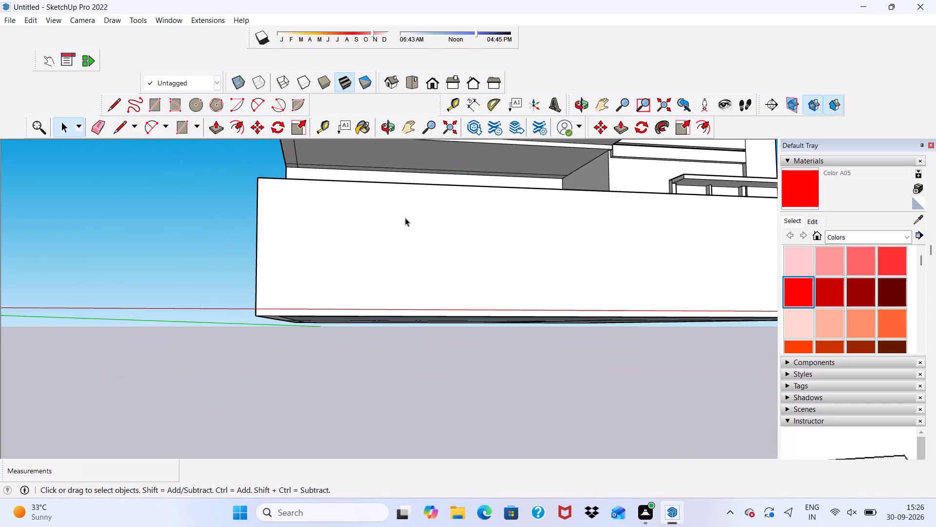
{"action": "middle_click_drag", "start_coordinate": [414, 209], "coordinate": [357, 249]}
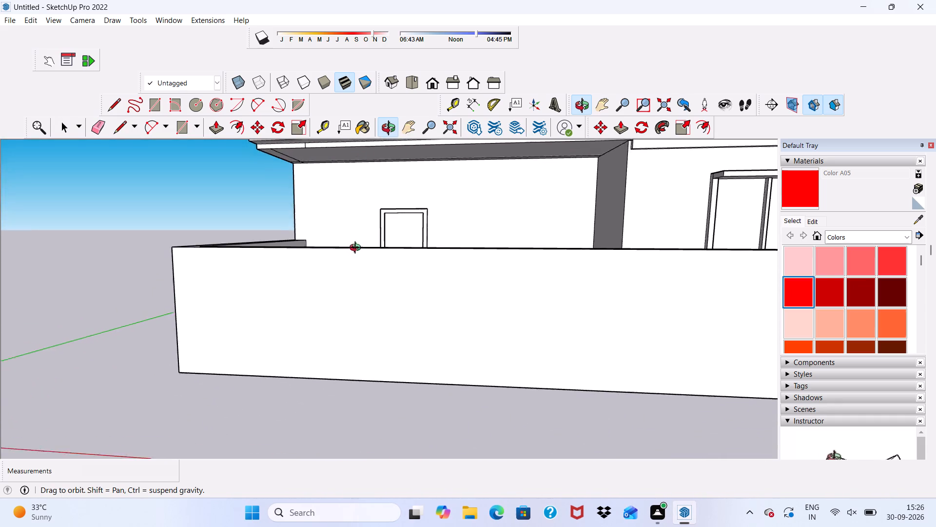
{"action": "middle_click_drag", "start_coordinate": [357, 249], "coordinate": [483, 247]}
{"action": "scroll", "coordinate": [483, 247], "scroll_direction": "up", "scroll_amount": 6}
{"action": "scroll", "coordinate": [483, 247], "scroll_direction": "down", "scroll_amount": 1}
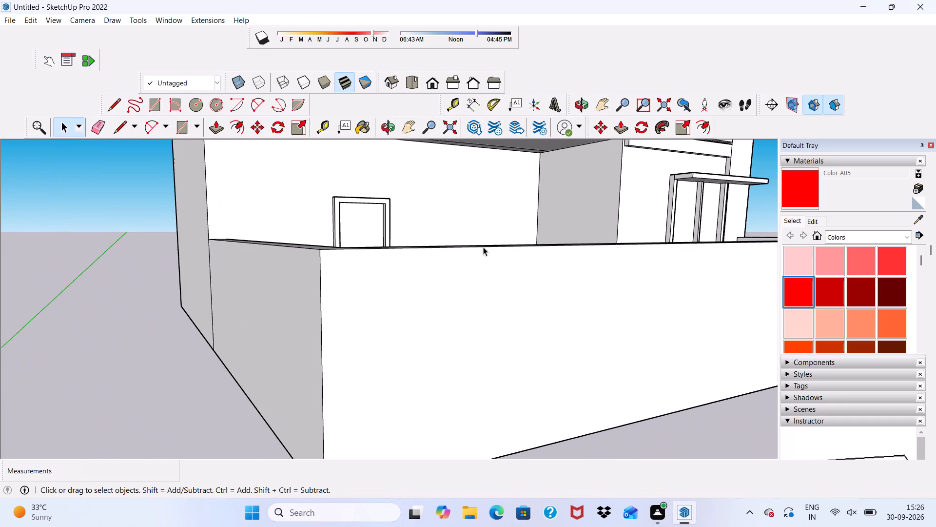
{"action": "scroll", "coordinate": [483, 247], "scroll_direction": "down", "scroll_amount": 9}
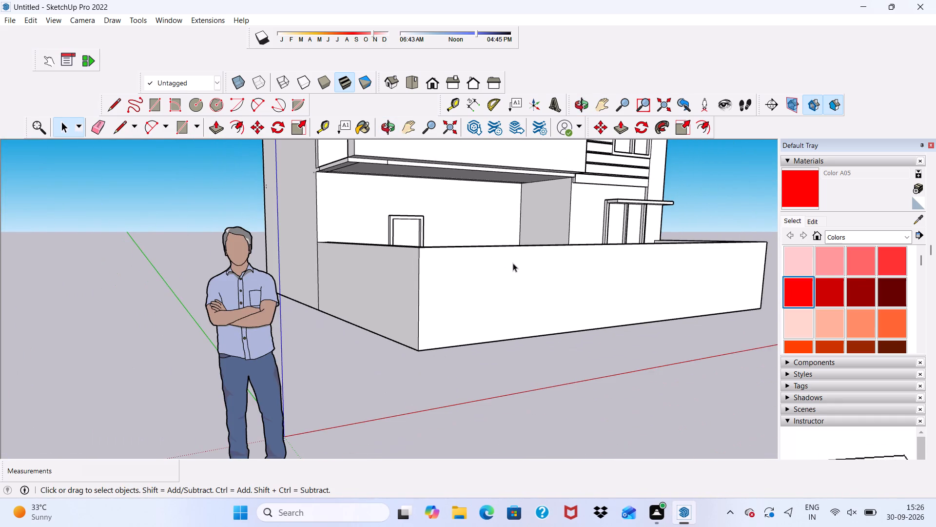
{"action": "scroll", "coordinate": [513, 263], "scroll_direction": "down", "scroll_amount": 5}
{"action": "middle_click_drag", "start_coordinate": [544, 280], "coordinate": [396, 283]}
{"action": "middle_click", "coordinate": [396, 283]}
{"action": "scroll", "coordinate": [429, 241], "scroll_direction": "down", "scroll_amount": 6}
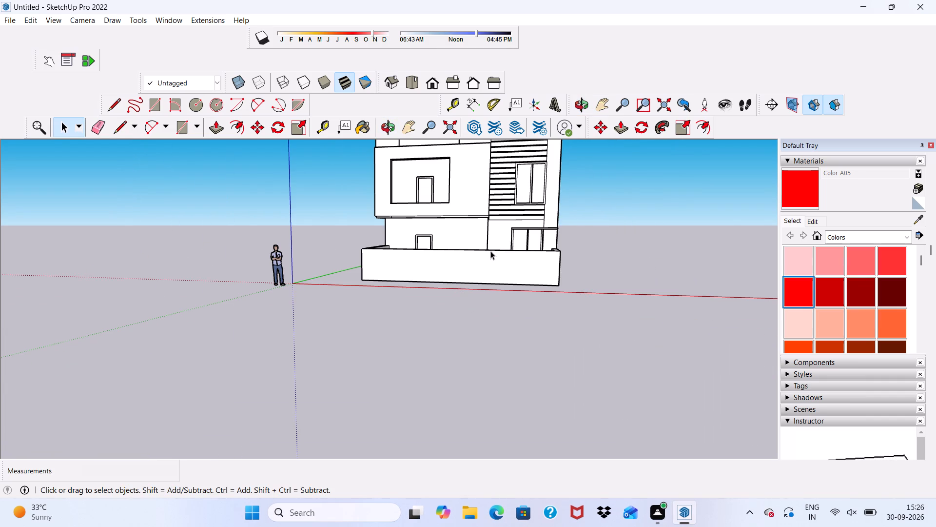
{"action": "scroll", "coordinate": [490, 252], "scroll_direction": "up", "scroll_amount": 1}
{"action": "scroll", "coordinate": [490, 252], "scroll_direction": "down", "scroll_amount": 1}
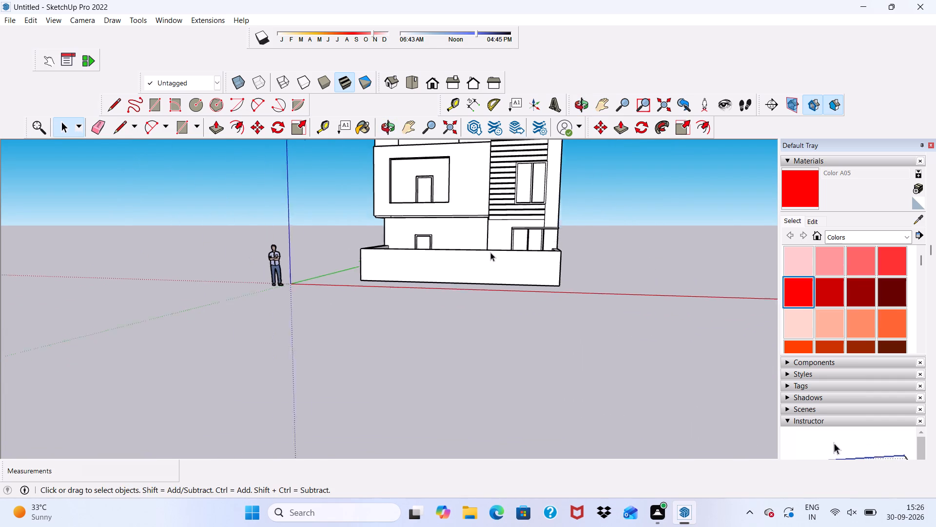
{"action": "scroll", "coordinate": [490, 252], "scroll_direction": "down", "scroll_amount": 2}
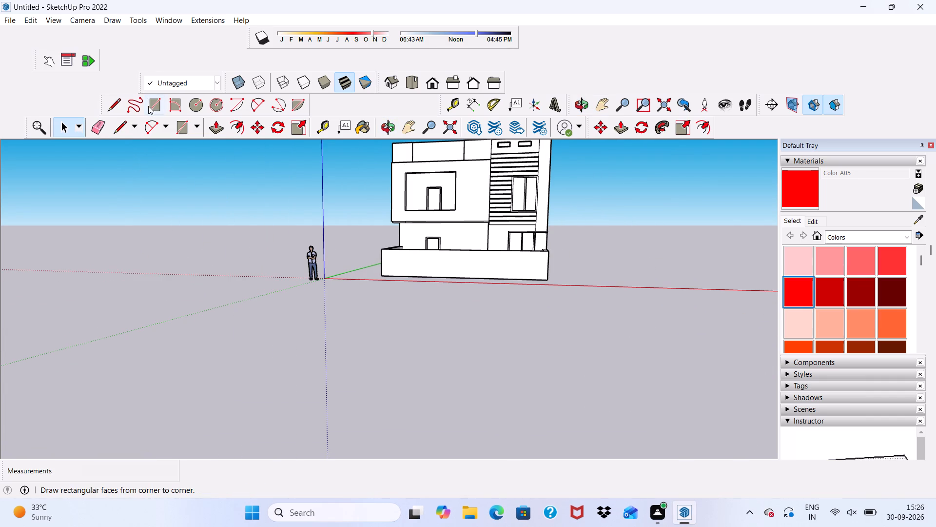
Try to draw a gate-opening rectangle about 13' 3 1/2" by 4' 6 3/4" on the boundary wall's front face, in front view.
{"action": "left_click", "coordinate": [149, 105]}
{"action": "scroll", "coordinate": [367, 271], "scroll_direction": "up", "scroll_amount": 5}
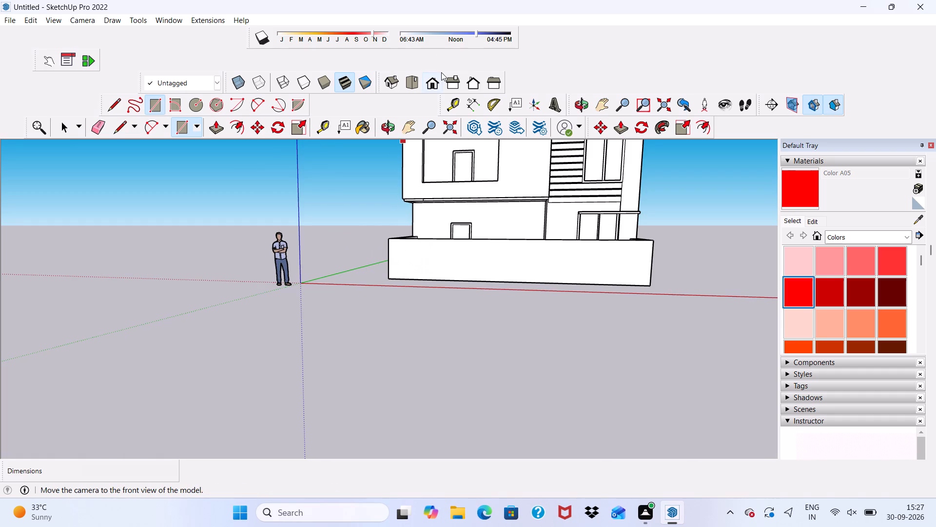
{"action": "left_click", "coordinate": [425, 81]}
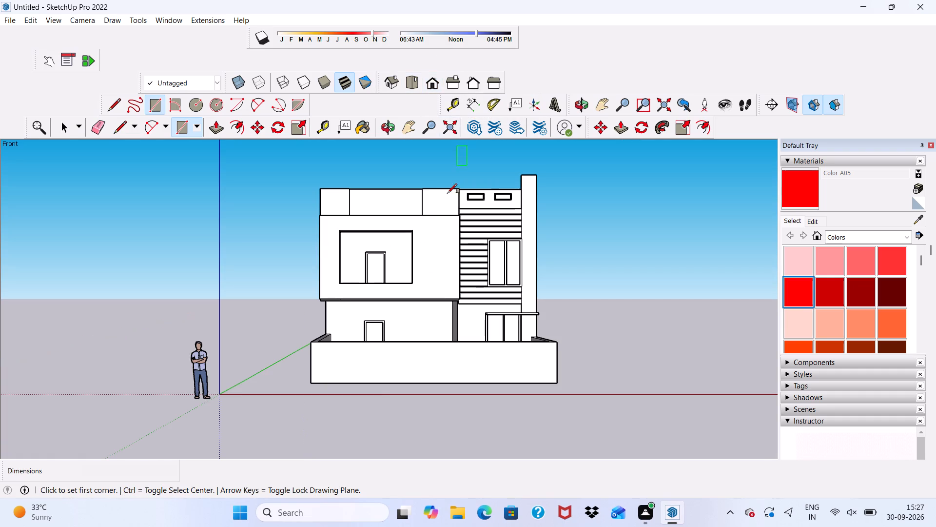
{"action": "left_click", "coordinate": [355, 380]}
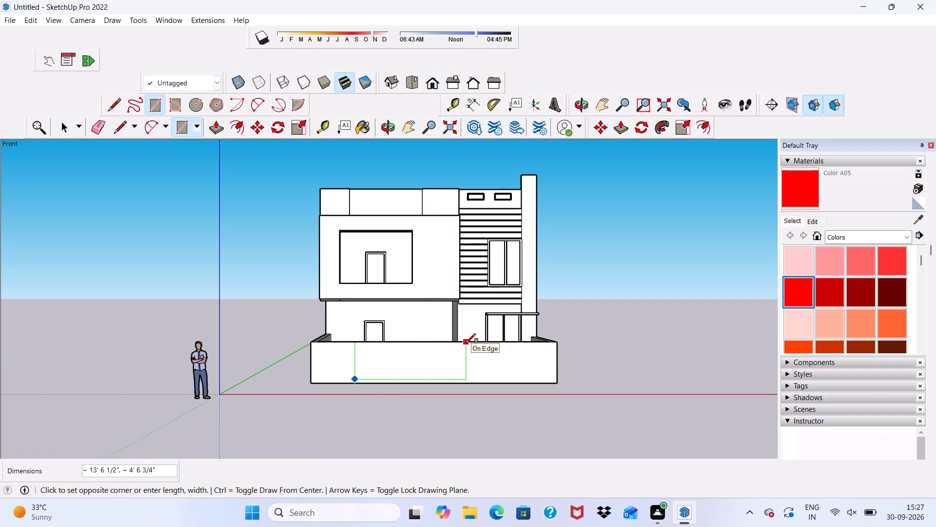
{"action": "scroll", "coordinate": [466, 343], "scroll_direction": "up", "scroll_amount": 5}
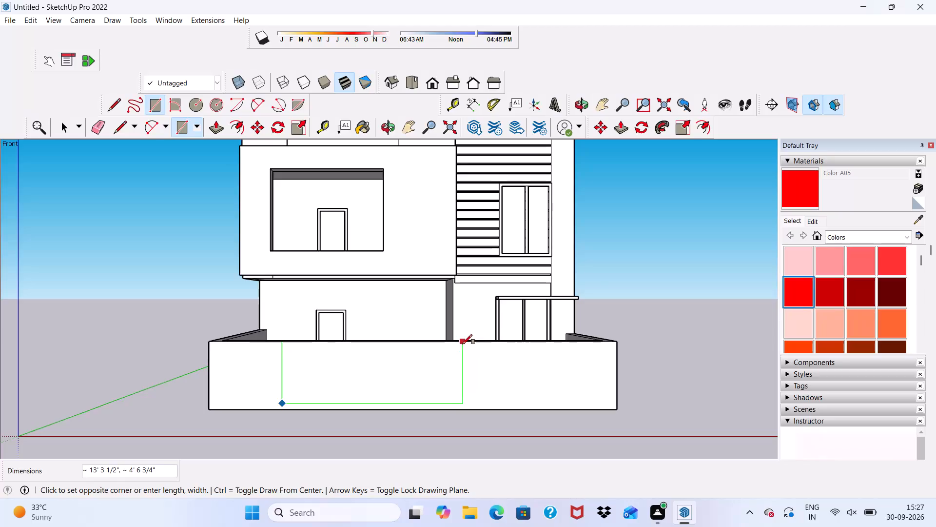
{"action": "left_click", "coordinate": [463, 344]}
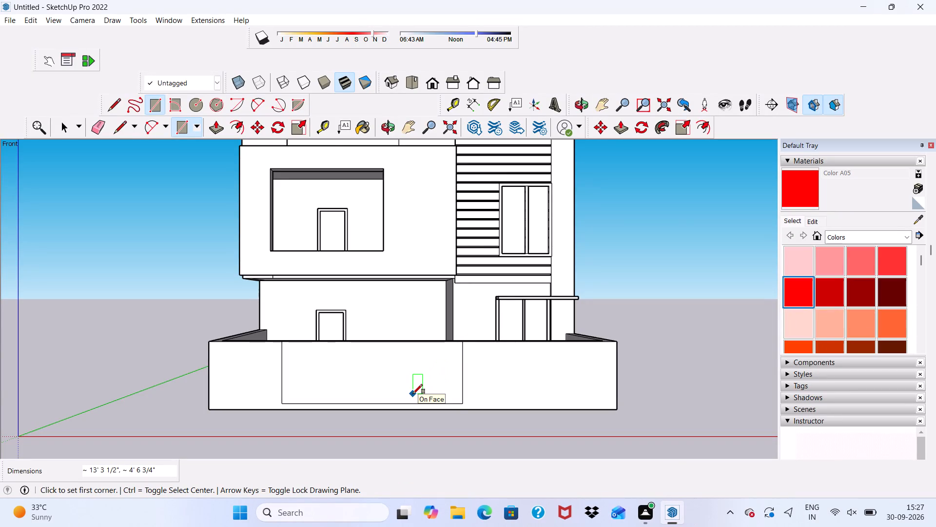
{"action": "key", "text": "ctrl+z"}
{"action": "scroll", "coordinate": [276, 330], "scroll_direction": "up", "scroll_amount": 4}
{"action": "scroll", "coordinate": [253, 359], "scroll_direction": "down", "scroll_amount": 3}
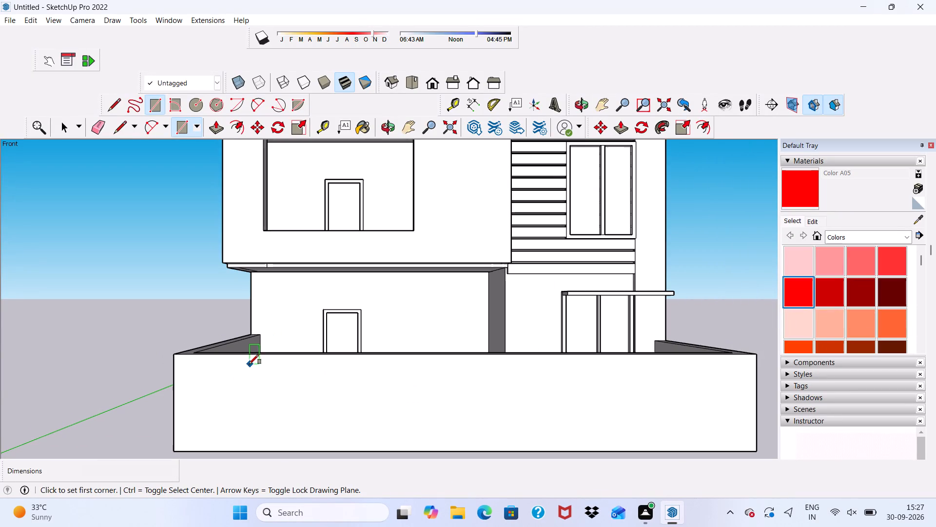
Draw a full-height gate rectangle about 13' 9" by 5' on the boundary wall's front face, from its top edge to its bottom edge.
{"action": "scroll", "coordinate": [249, 351], "scroll_direction": "down", "scroll_amount": 4}
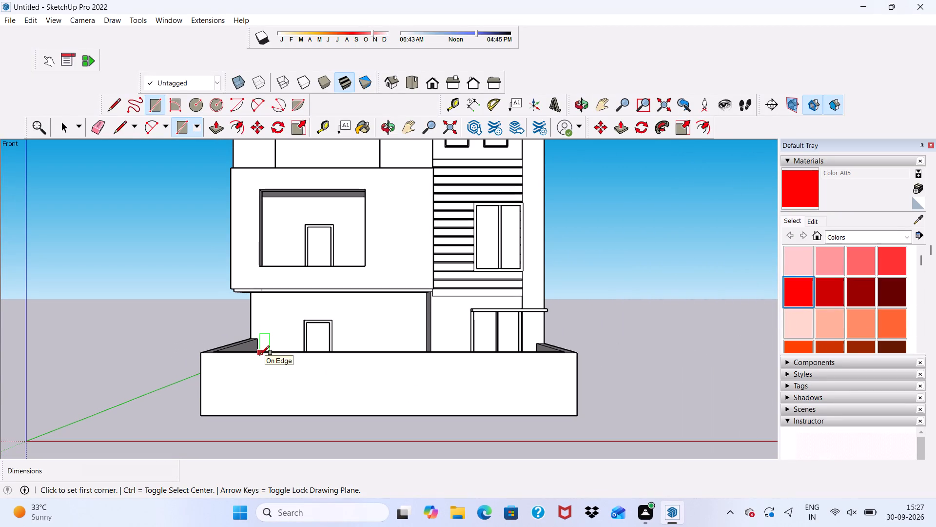
{"action": "left_click", "coordinate": [273, 353]}
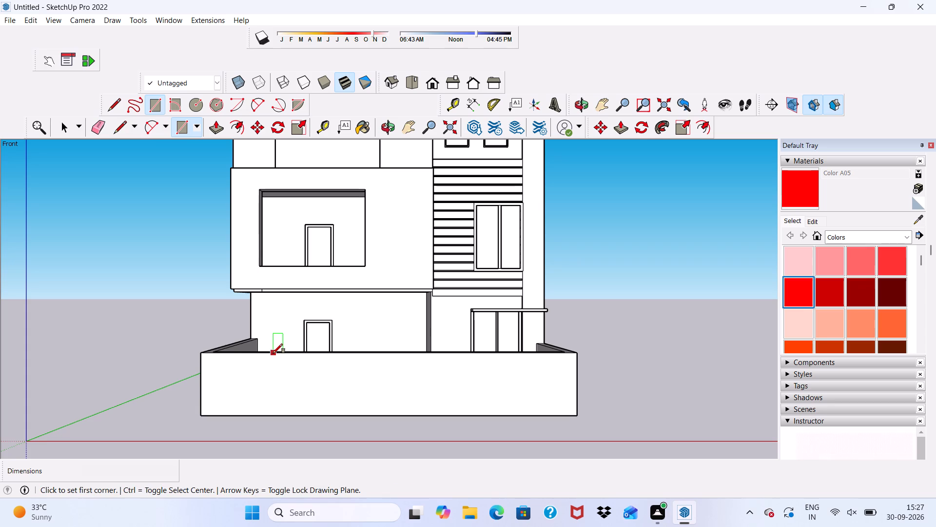
{"action": "left_click", "coordinate": [445, 413]}
{"action": "key", "text": "space"}
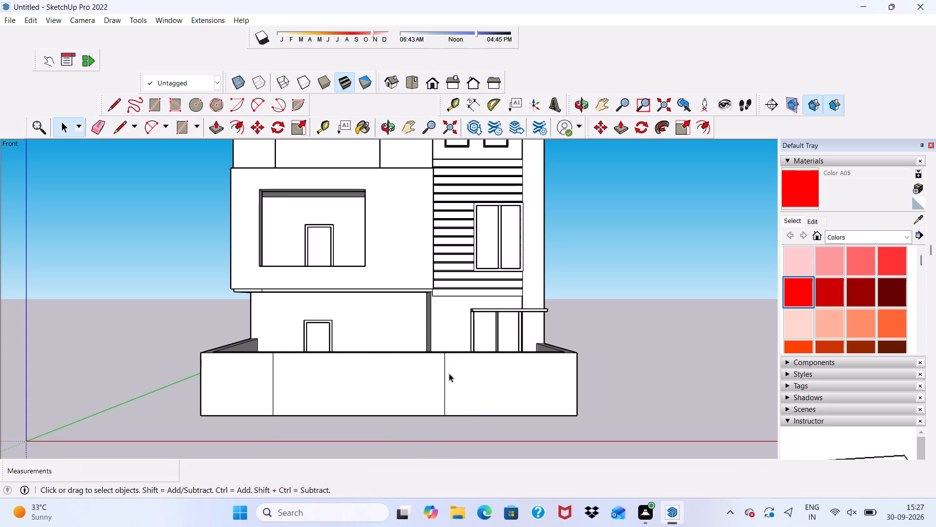
Push the gate rectangle inward through the boundary wall's thickness.
{"action": "left_click", "coordinate": [397, 393]}
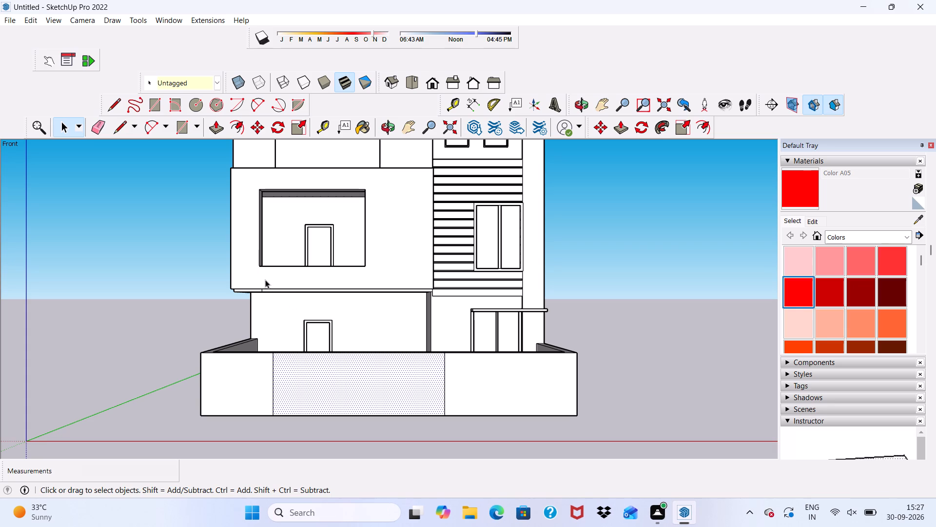
{"action": "left_click", "coordinate": [211, 130]}
{"action": "left_click_drag", "start_coordinate": [339, 376], "coordinate": [346, 366]}
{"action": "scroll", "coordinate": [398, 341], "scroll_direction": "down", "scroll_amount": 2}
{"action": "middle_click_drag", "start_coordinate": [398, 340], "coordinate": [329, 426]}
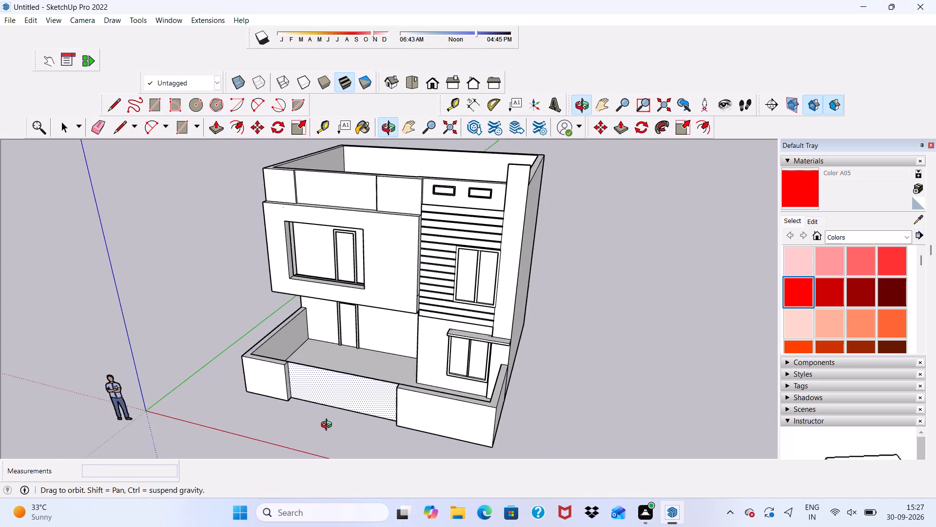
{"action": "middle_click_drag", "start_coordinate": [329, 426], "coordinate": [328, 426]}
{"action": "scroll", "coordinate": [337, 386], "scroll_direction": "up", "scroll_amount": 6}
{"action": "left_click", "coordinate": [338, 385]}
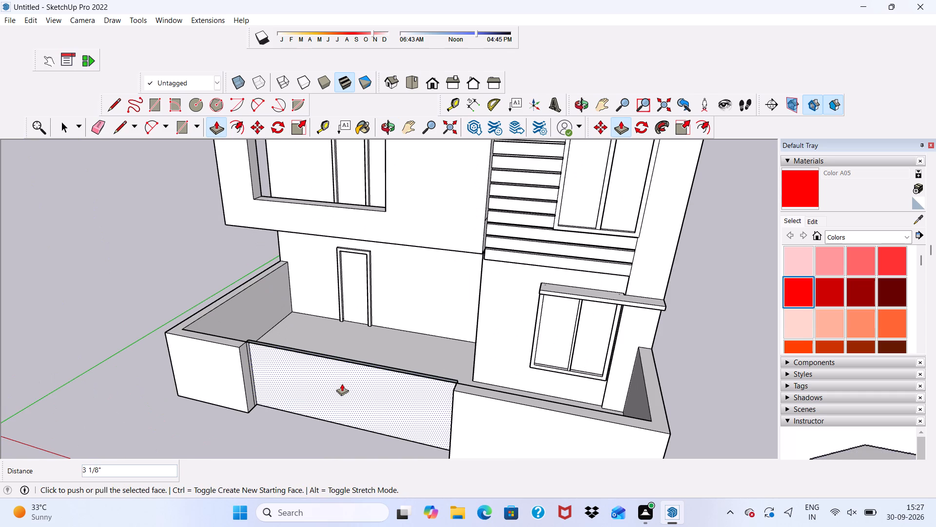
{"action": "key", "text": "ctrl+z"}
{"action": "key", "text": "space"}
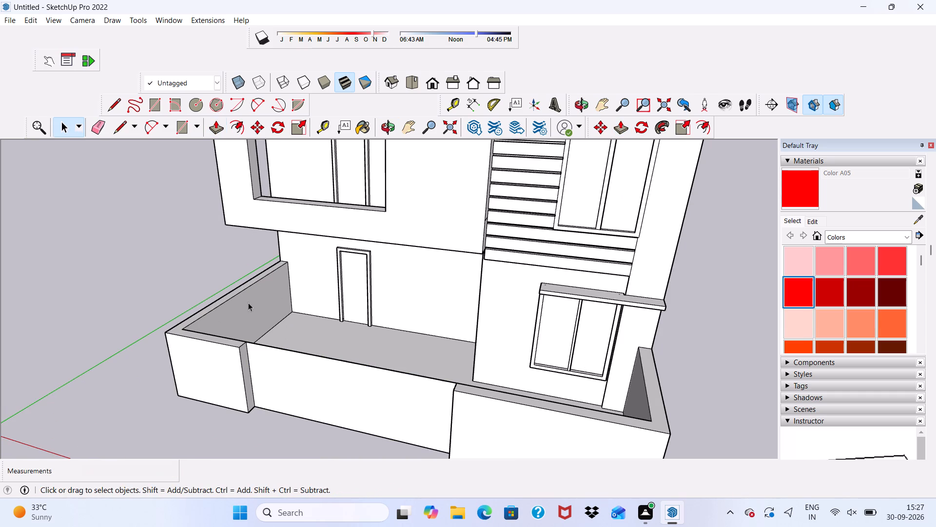
Erase the top edge of the leftover face in the boundary wall to open up the gateway.
{"action": "left_click", "coordinate": [95, 120]}
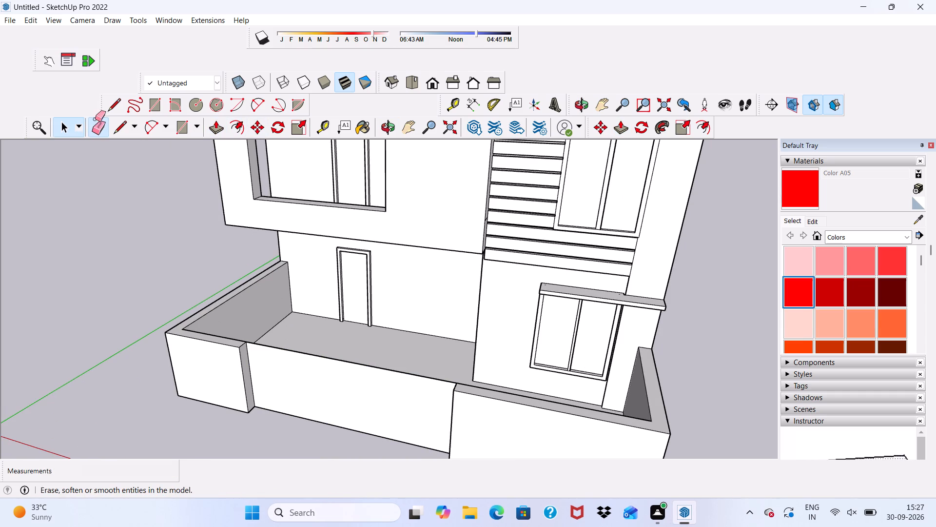
{"action": "left_click", "coordinate": [328, 359]}
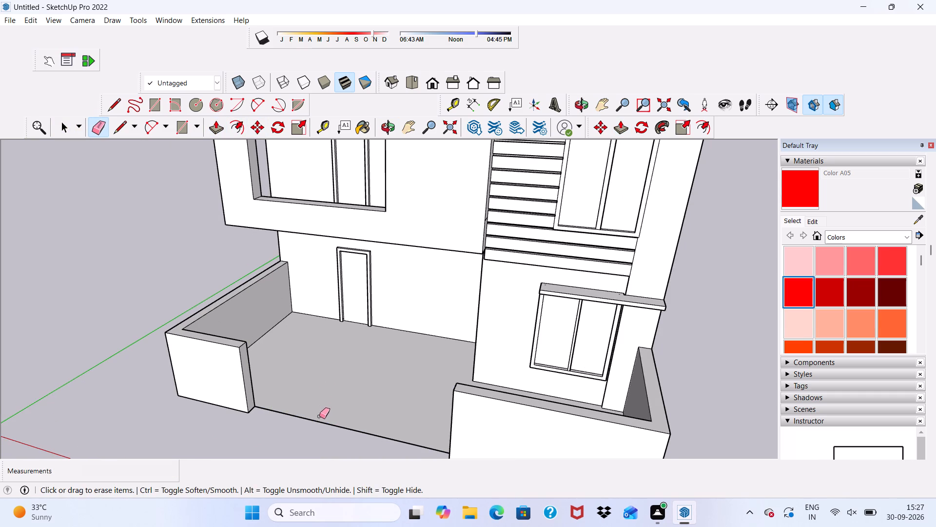
Examine the gateway in the boundary wall together with the whole front elevation from several angles.
{"action": "scroll", "coordinate": [320, 410], "scroll_direction": "down", "scroll_amount": 8}
{"action": "middle_click_drag", "start_coordinate": [332, 392], "coordinate": [415, 346]}
{"action": "scroll", "coordinate": [332, 392], "scroll_direction": "down", "scroll_amount": 1}
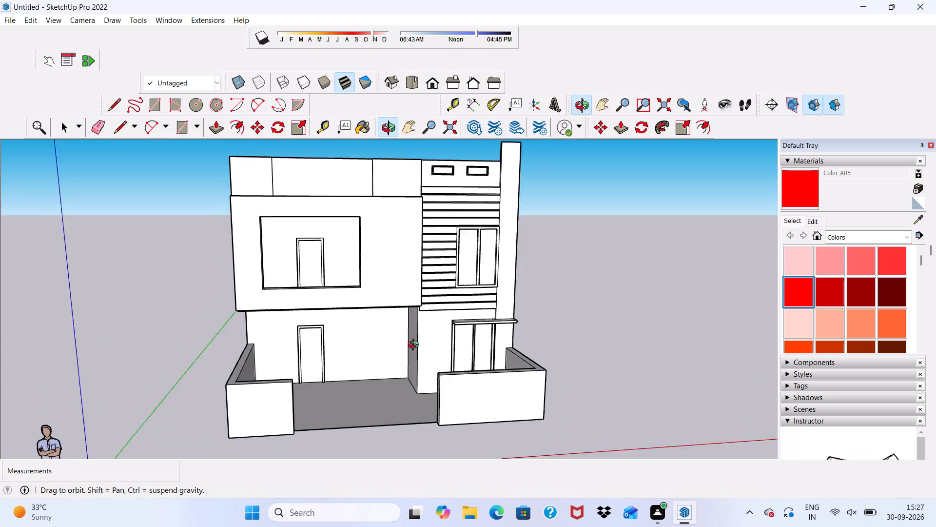
{"action": "middle_click_drag", "start_coordinate": [415, 346], "coordinate": [348, 313]}
{"action": "key", "text": "space"}
{"action": "scroll", "coordinate": [419, 298], "scroll_direction": "down", "scroll_amount": 2}
{"action": "scroll", "coordinate": [419, 298], "scroll_direction": "up", "scroll_amount": 2}
{"action": "scroll", "coordinate": [419, 298], "scroll_direction": "down", "scroll_amount": 2}
{"action": "scroll", "coordinate": [373, 290], "scroll_direction": "down", "scroll_amount": 2}
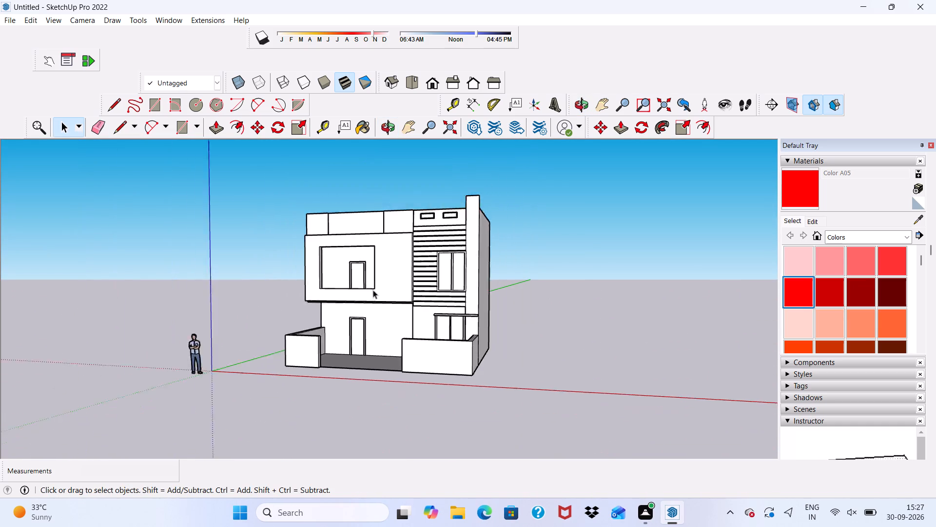
{"action": "scroll", "coordinate": [373, 290], "scroll_direction": "down", "scroll_amount": 3}
{"action": "middle_click_drag", "start_coordinate": [373, 306], "coordinate": [438, 369]}
Push the recessed middle panel of the front roof parapet back 9" to cut an opening through the parapet.
{"action": "scroll", "coordinate": [419, 227], "scroll_direction": "up", "scroll_amount": 4}
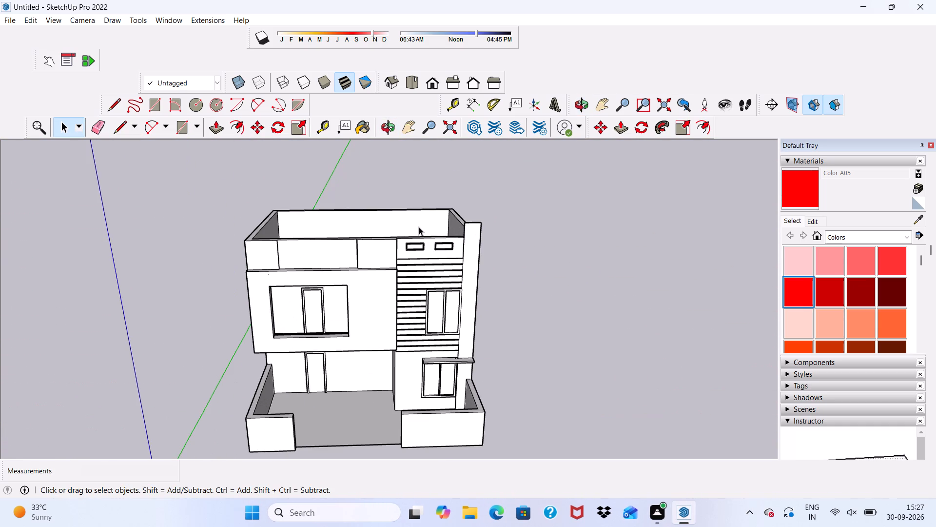
{"action": "scroll", "coordinate": [419, 227], "scroll_direction": "up", "scroll_amount": 2}
{"action": "scroll", "coordinate": [356, 241], "scroll_direction": "up", "scroll_amount": 6}
{"action": "middle_click_drag", "start_coordinate": [278, 248], "coordinate": [341, 255]}
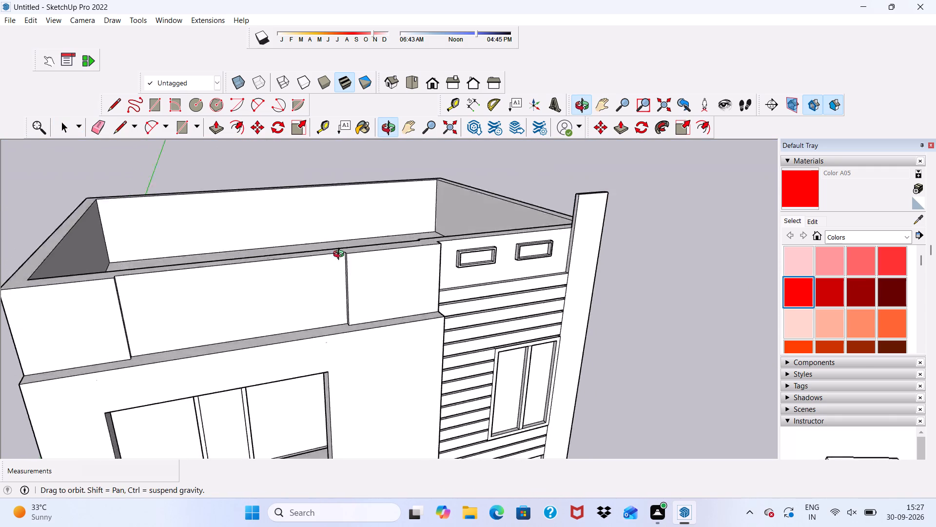
{"action": "middle_click_drag", "start_coordinate": [341, 255], "coordinate": [284, 276]}
{"action": "left_click", "coordinate": [156, 299]}
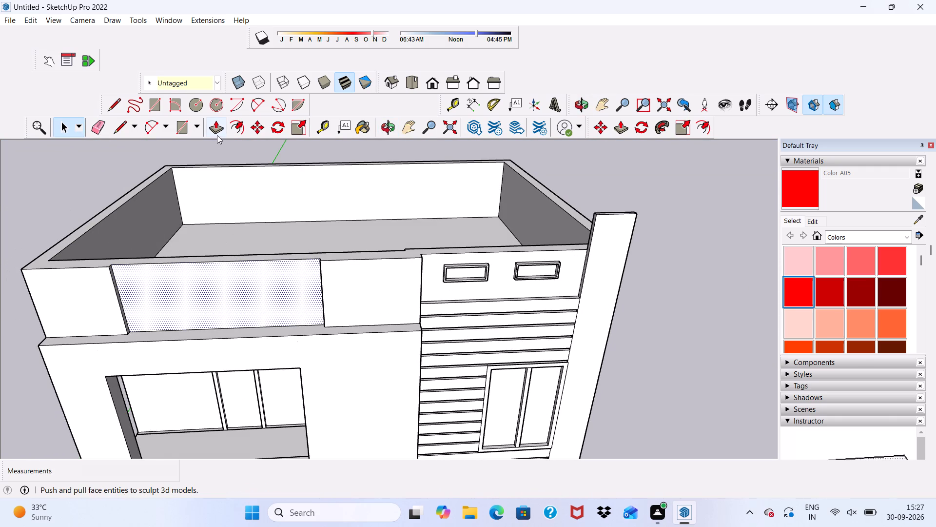
{"action": "left_click", "coordinate": [215, 123]}
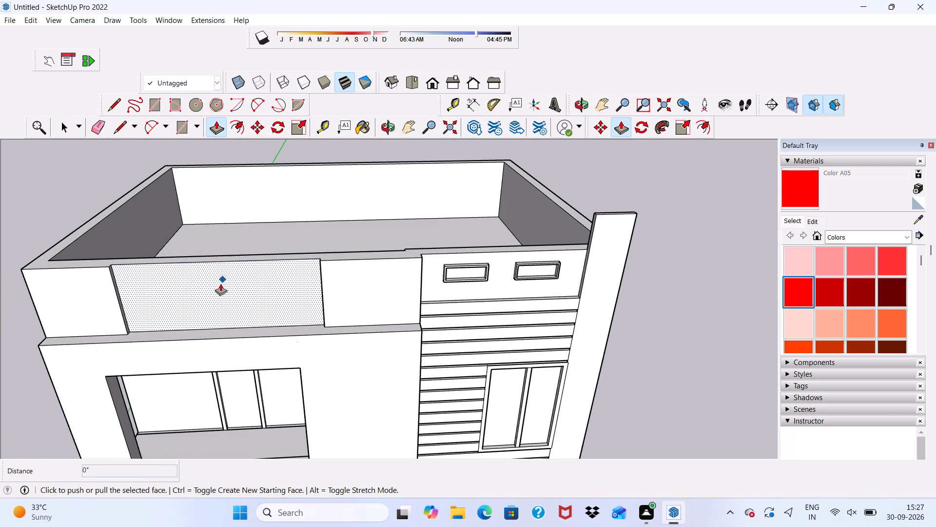
{"action": "left_click_drag", "start_coordinate": [215, 291], "coordinate": [220, 272]}
{"action": "scroll", "coordinate": [220, 272], "scroll_direction": "down", "scroll_amount": 5}
{"action": "scroll", "coordinate": [231, 262], "scroll_direction": "up", "scroll_amount": 5}
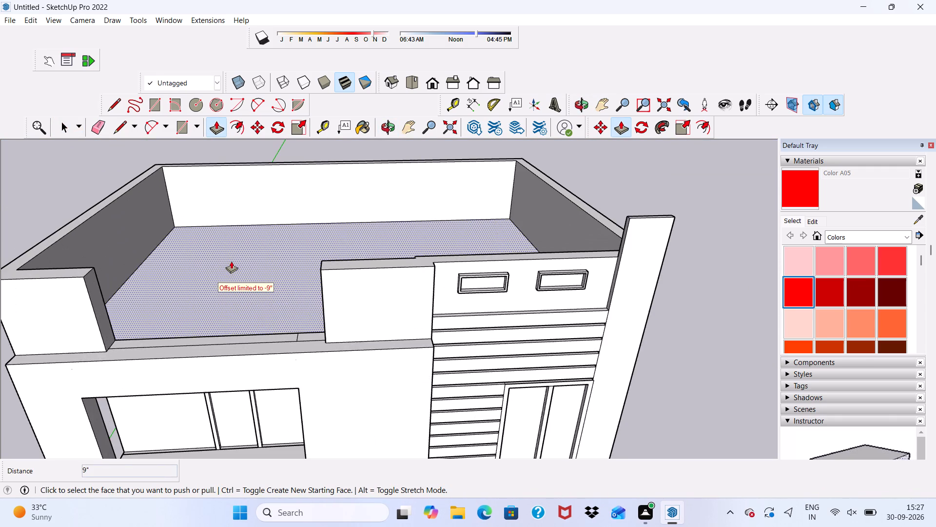
Erase the stray short line across the floor strip of the new parapet opening.
{"action": "scroll", "coordinate": [247, 344], "scroll_direction": "up", "scroll_amount": 3}
{"action": "key", "text": "space"}
{"action": "middle_click_drag", "start_coordinate": [245, 324], "coordinate": [169, 355]}
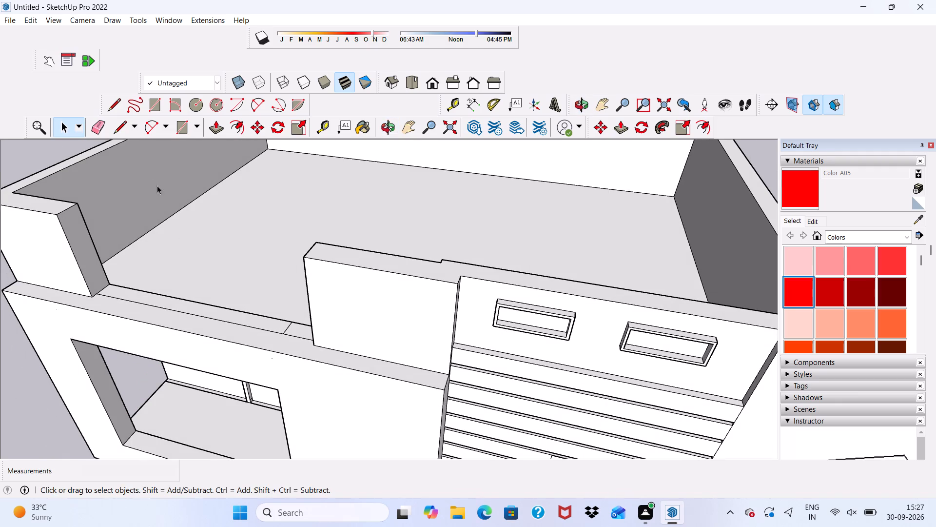
{"action": "left_click", "coordinate": [104, 124]}
{"action": "scroll", "coordinate": [304, 295], "scroll_direction": "up", "scroll_amount": 4}
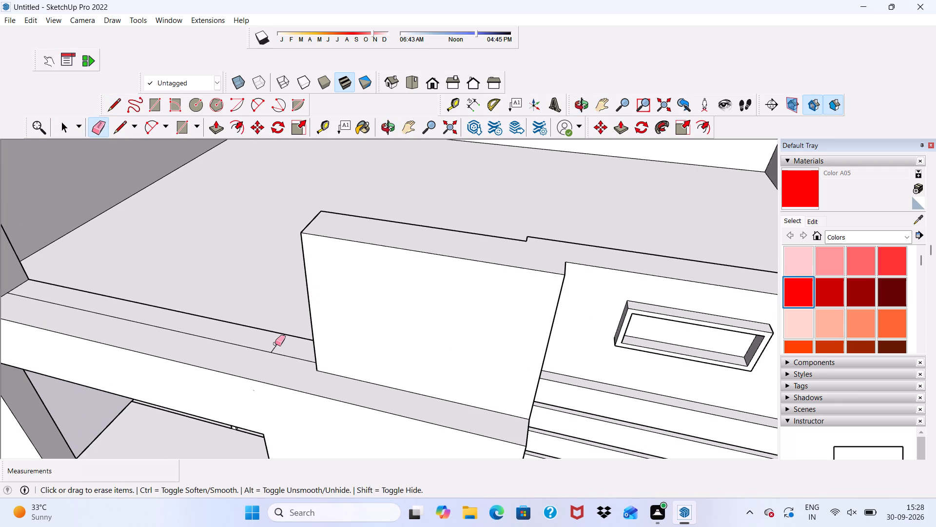
{"action": "left_click", "coordinate": [278, 343]}
{"action": "scroll", "coordinate": [236, 314], "scroll_direction": "down", "scroll_amount": 5}
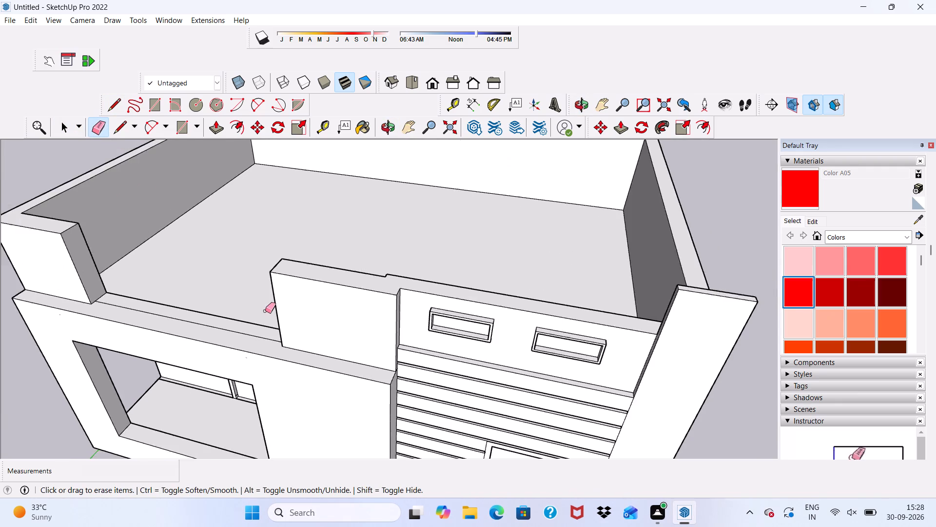
{"action": "scroll", "coordinate": [265, 311], "scroll_direction": "down", "scroll_amount": 5}
{"action": "key", "text": "space"}
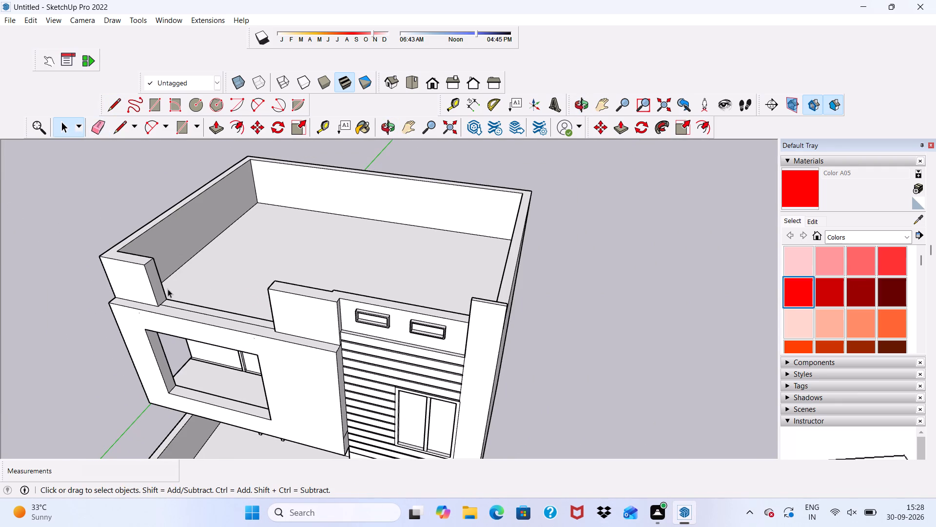
Draw a circle of 3 1/4" radius near the top of the left parapet section's end face, inside the opening.
{"action": "middle_click_drag", "start_coordinate": [168, 288], "coordinate": [192, 255]}
{"action": "scroll", "coordinate": [192, 255], "scroll_direction": "up", "scroll_amount": 5}
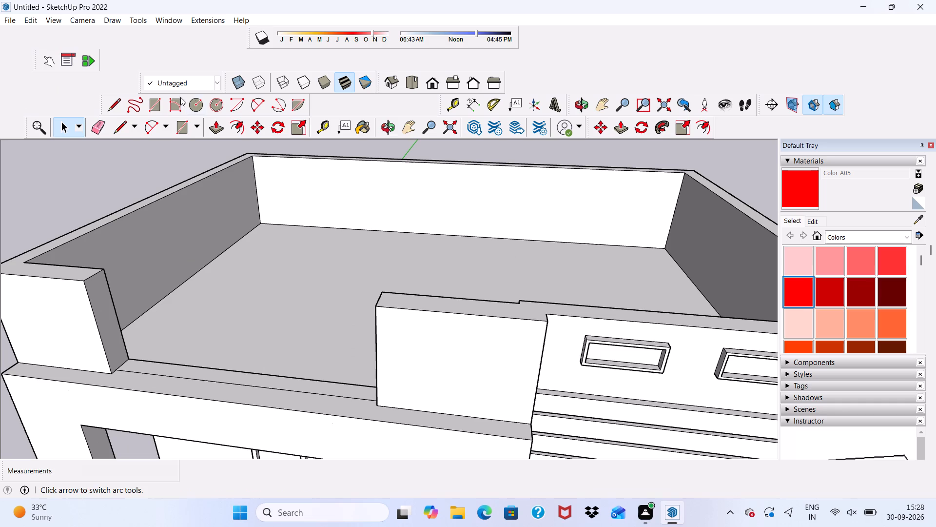
{"action": "left_click", "coordinate": [194, 111]}
{"action": "scroll", "coordinate": [133, 291], "scroll_direction": "down", "scroll_amount": 5}
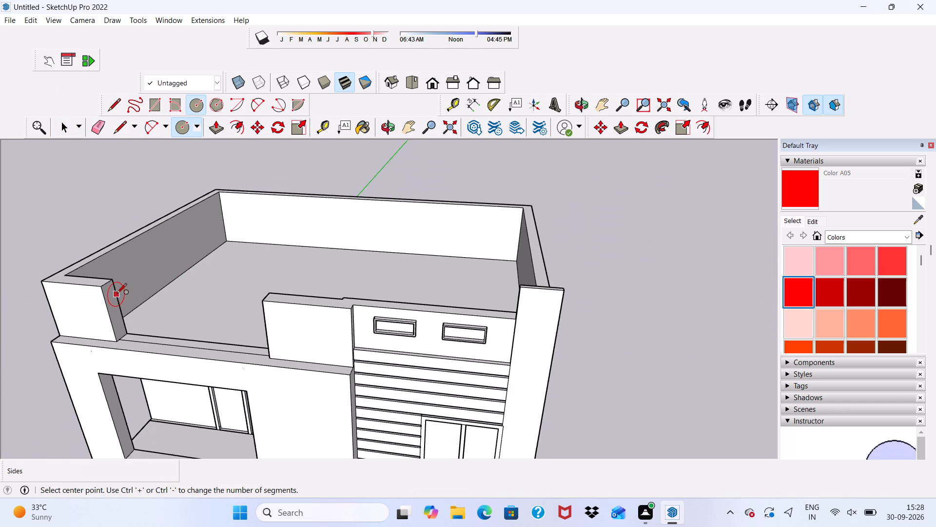
{"action": "scroll", "coordinate": [117, 294], "scroll_direction": "up", "scroll_amount": 11}
{"action": "left_click", "coordinate": [95, 278]}
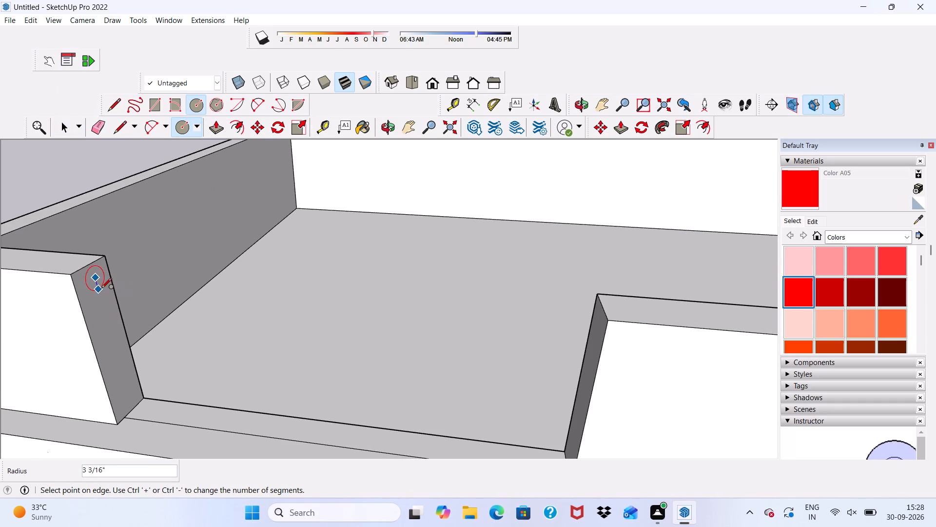
{"action": "left_click", "coordinate": [100, 289]}
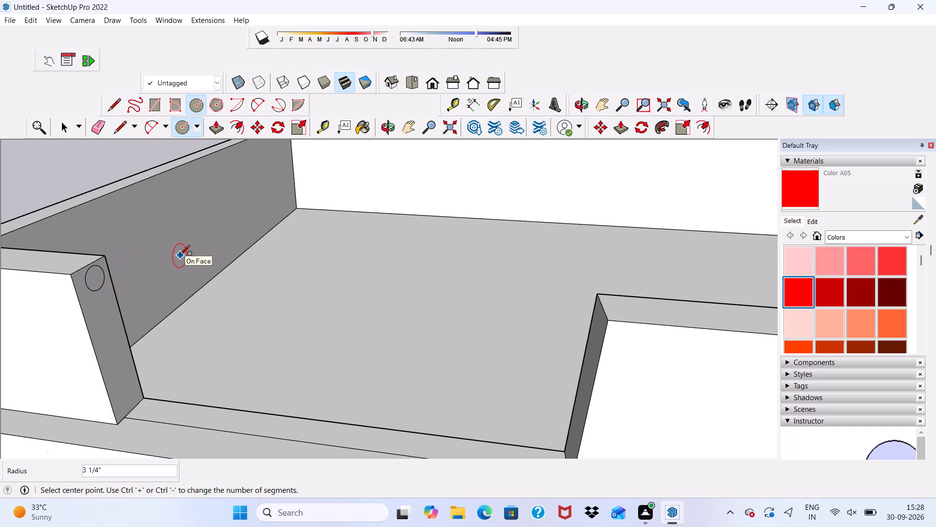
{"action": "key", "text": "space"}
Copy the circle 9 5/16" down the parapet's end face and repeat it to make four evenly spaced copies.
{"action": "left_click", "coordinate": [91, 275]}
{"action": "left_click", "coordinate": [92, 274]}
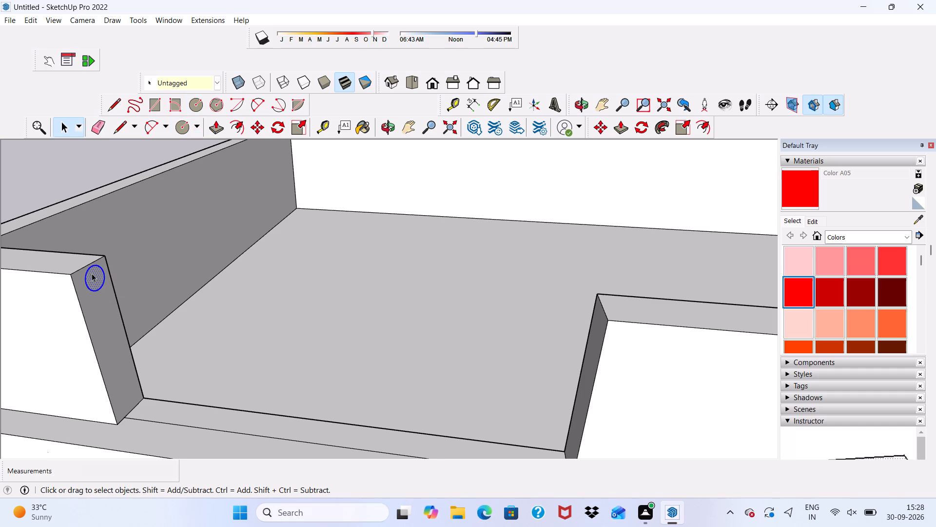
{"action": "left_click", "coordinate": [253, 124]}
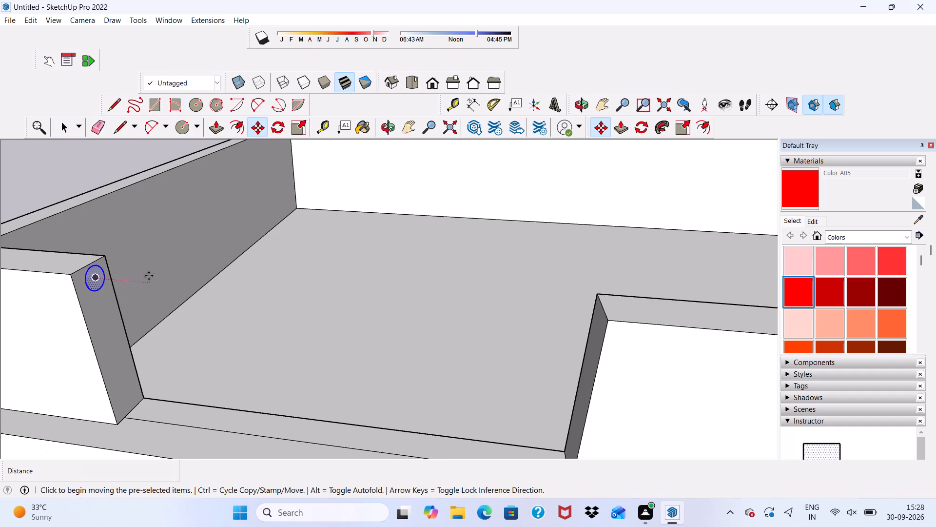
{"action": "left_click", "coordinate": [95, 279]}
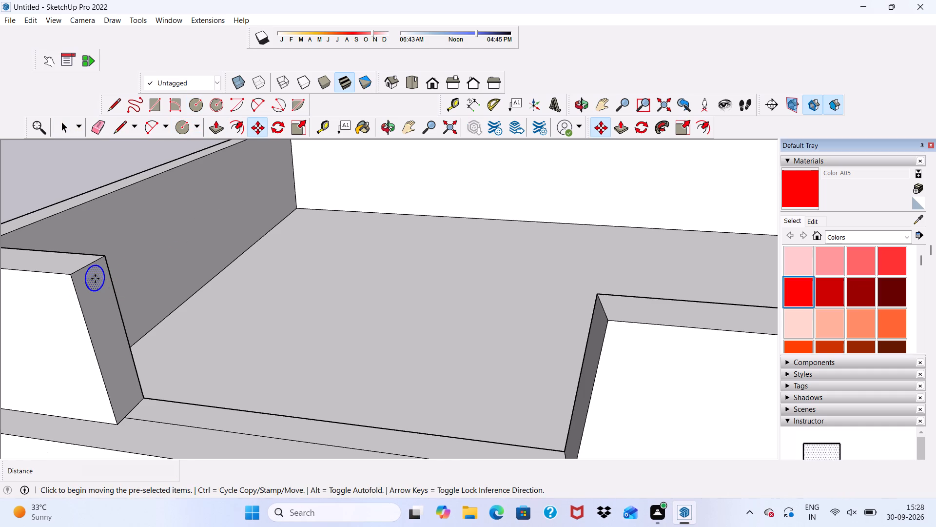
{"action": "left_click", "coordinate": [103, 311]}
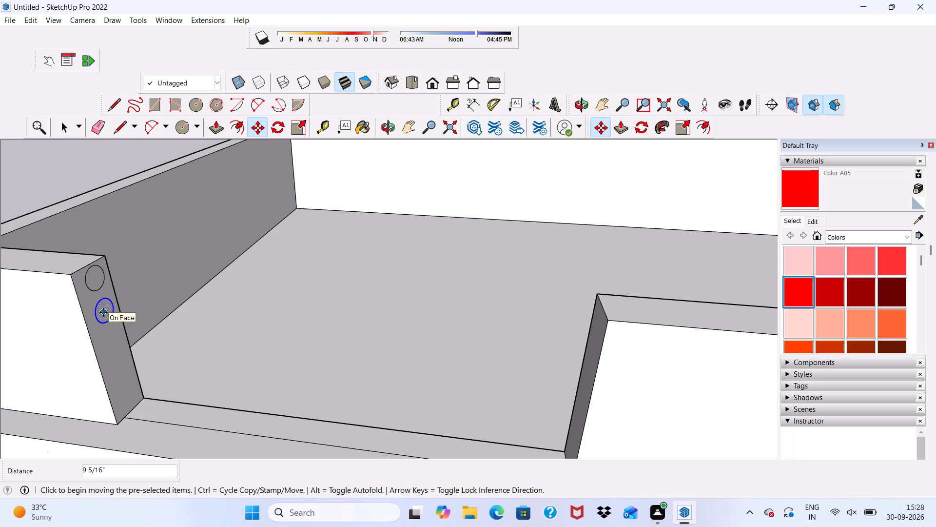
{"action": "key", "text": "shift+asterisk"}
{"action": "key", "text": "4"}
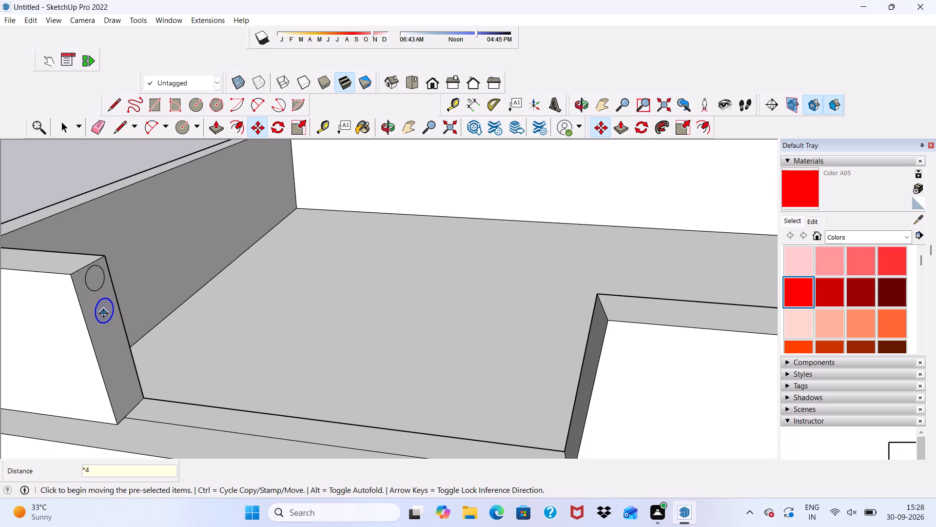
{"action": "key", "text": "Return"}
{"action": "key", "text": "space"}
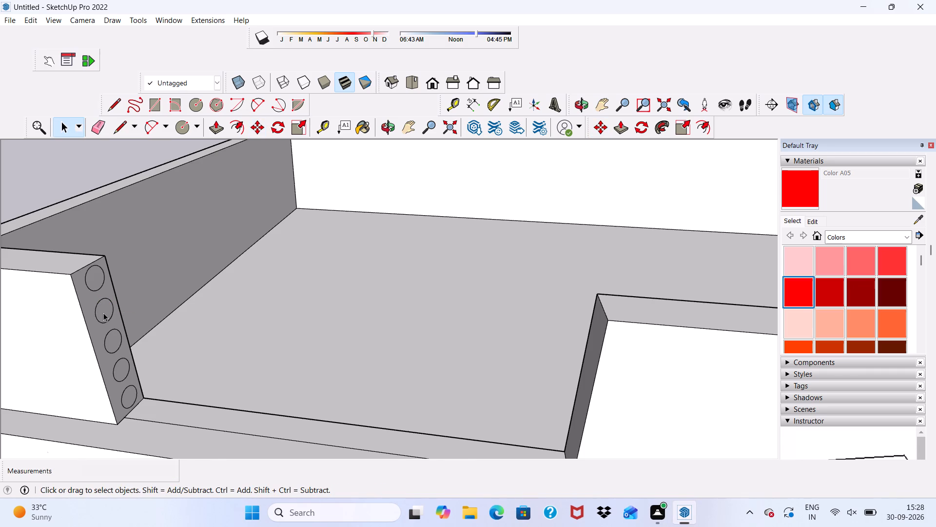
Examine the column of circles on the parapet's end face and the opening it faces.
{"action": "scroll", "coordinate": [103, 312], "scroll_direction": "up", "scroll_amount": 1}
{"action": "scroll", "coordinate": [103, 312], "scroll_direction": "down", "scroll_amount": 6}
{"action": "middle_click_drag", "start_coordinate": [97, 378], "coordinate": [0, 308]}
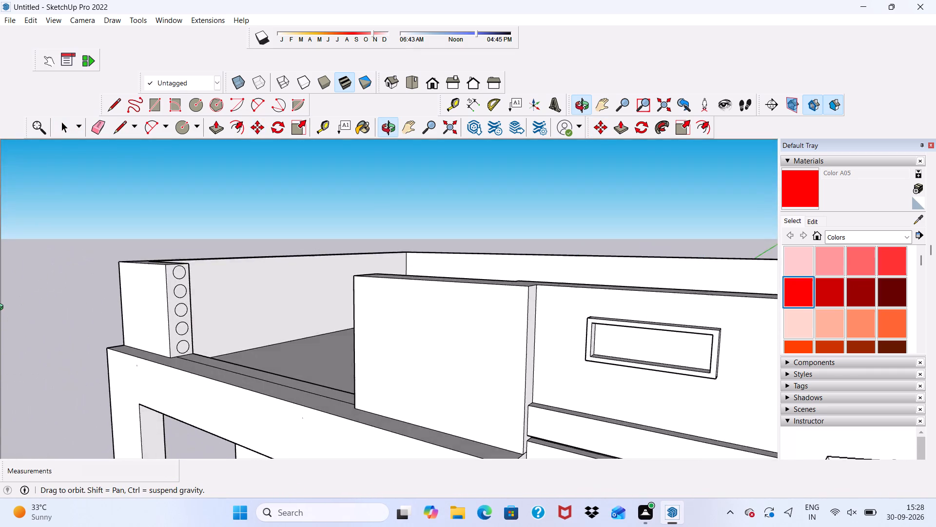
{"action": "middle_click_drag", "start_coordinate": [0, 308], "coordinate": [167, 321]}
{"action": "scroll", "coordinate": [110, 328], "scroll_direction": "up", "scroll_amount": 3}
{"action": "scroll", "coordinate": [47, 286], "scroll_direction": "down", "scroll_amount": 4}
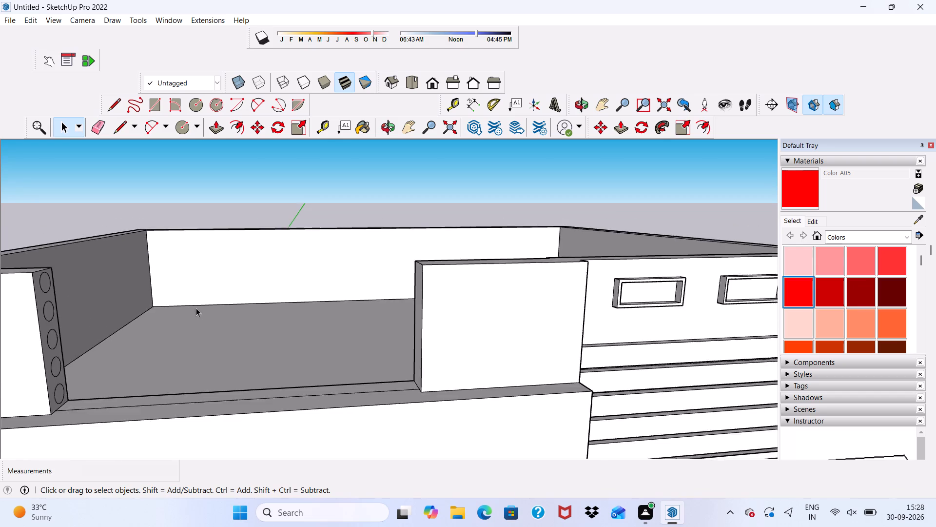
{"action": "scroll", "coordinate": [196, 308], "scroll_direction": "down", "scroll_amount": 5}
{"action": "middle_click_drag", "start_coordinate": [196, 353], "coordinate": [25, 345]}
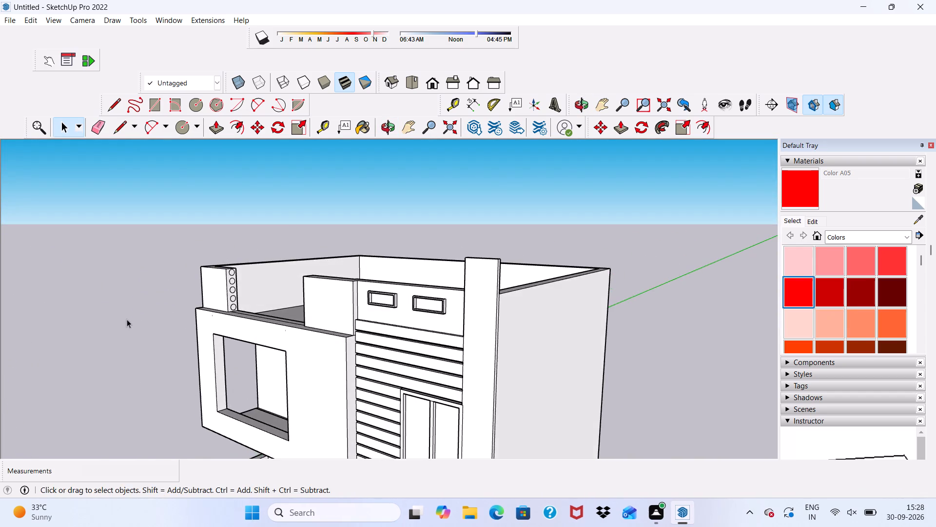
Push/Pull the top circle on the left parapet's end face about 10' 1 1/16" across the opening to the opposite section.
{"action": "scroll", "coordinate": [153, 319], "scroll_direction": "up", "scroll_amount": 4}
{"action": "scroll", "coordinate": [247, 220], "scroll_direction": "up", "scroll_amount": 7}
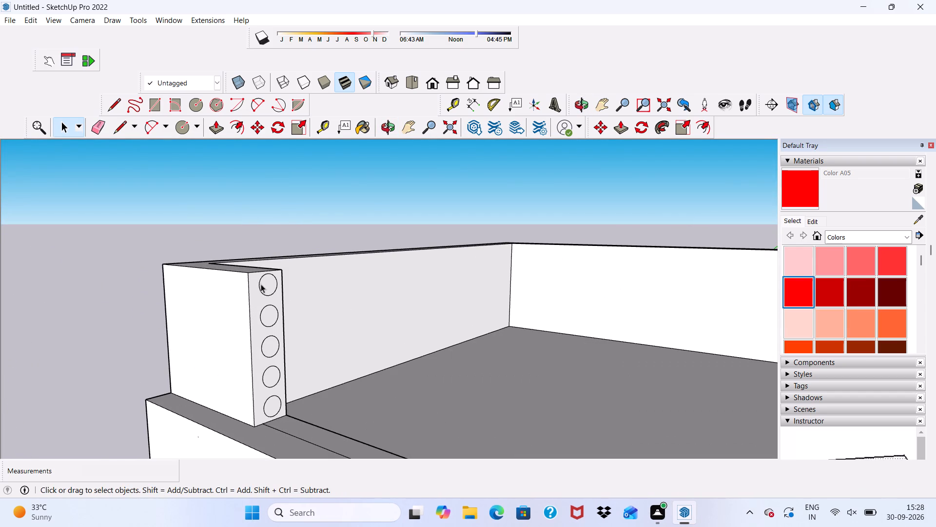
{"action": "left_click", "coordinate": [261, 283]}
{"action": "scroll", "coordinate": [295, 284], "scroll_direction": "up", "scroll_amount": 5}
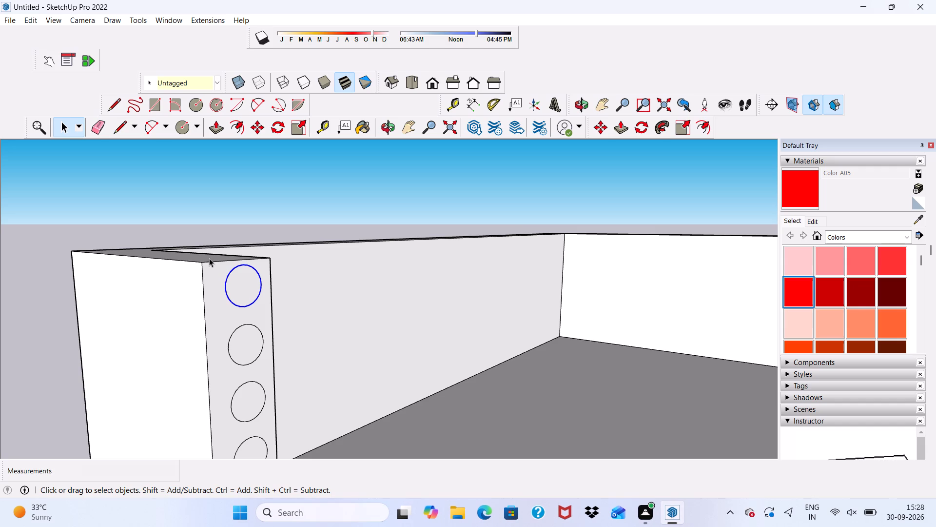
{"action": "scroll", "coordinate": [209, 259], "scroll_direction": "down", "scroll_amount": 4}
{"action": "left_click", "coordinate": [231, 280]}
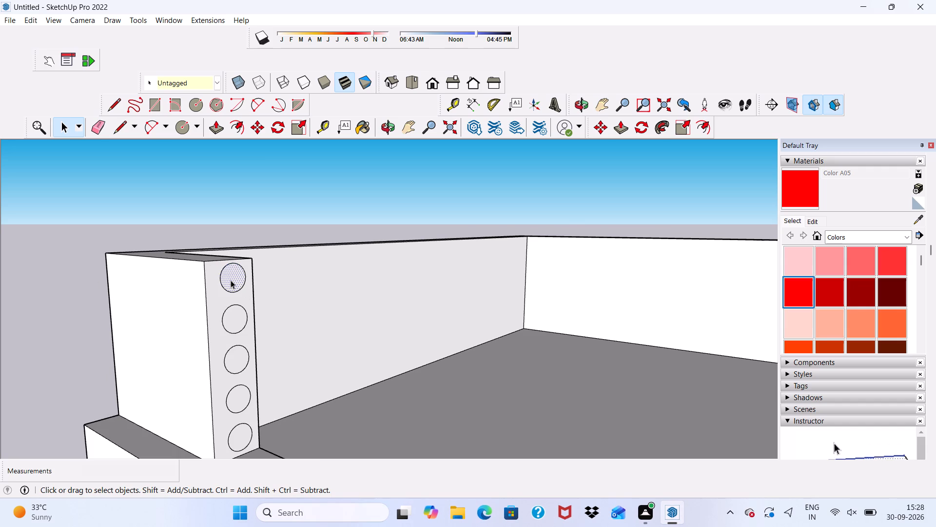
{"action": "left_click", "coordinate": [210, 126]}
{"action": "scroll", "coordinate": [231, 186], "scroll_direction": "down", "scroll_amount": 2}
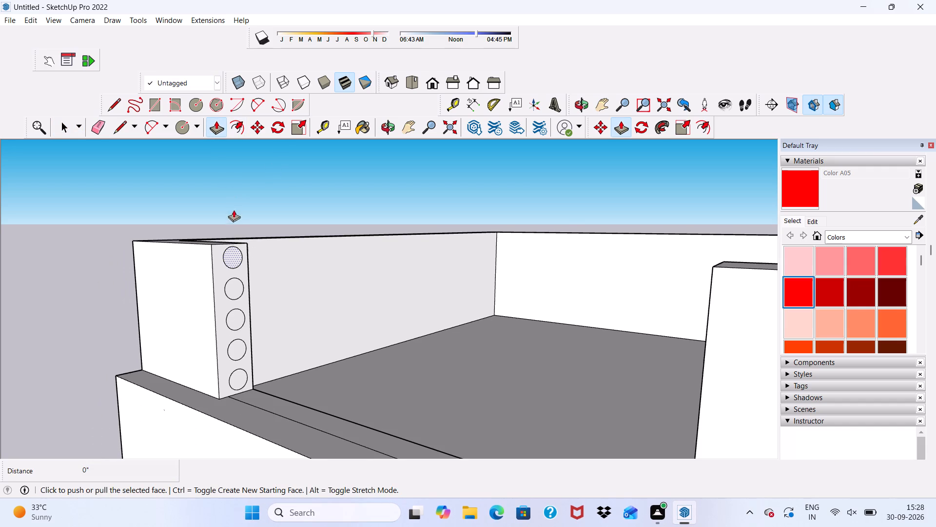
{"action": "left_click", "coordinate": [231, 248]}
{"action": "scroll", "coordinate": [232, 249], "scroll_direction": "down", "scroll_amount": 5}
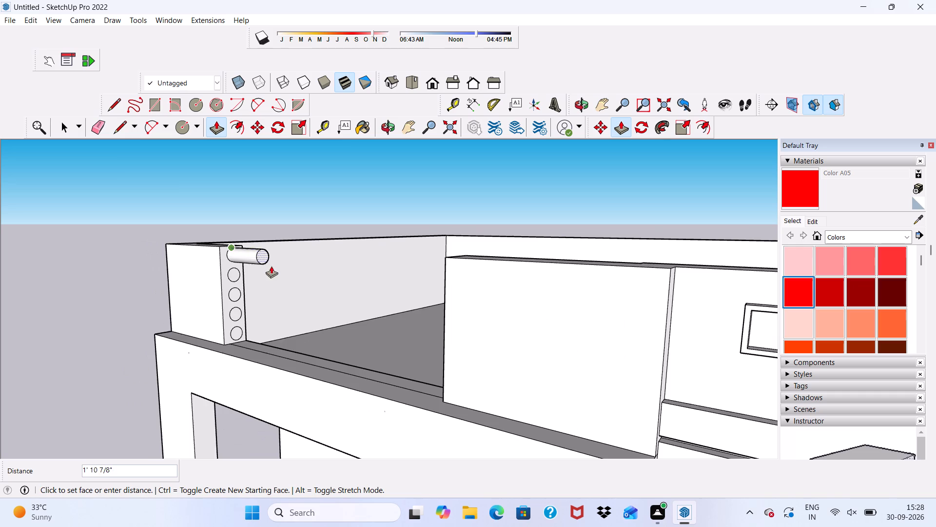
{"action": "scroll", "coordinate": [294, 274], "scroll_direction": "down", "scroll_amount": 2}
{"action": "middle_click_drag", "start_coordinate": [405, 265], "coordinate": [407, 265]}
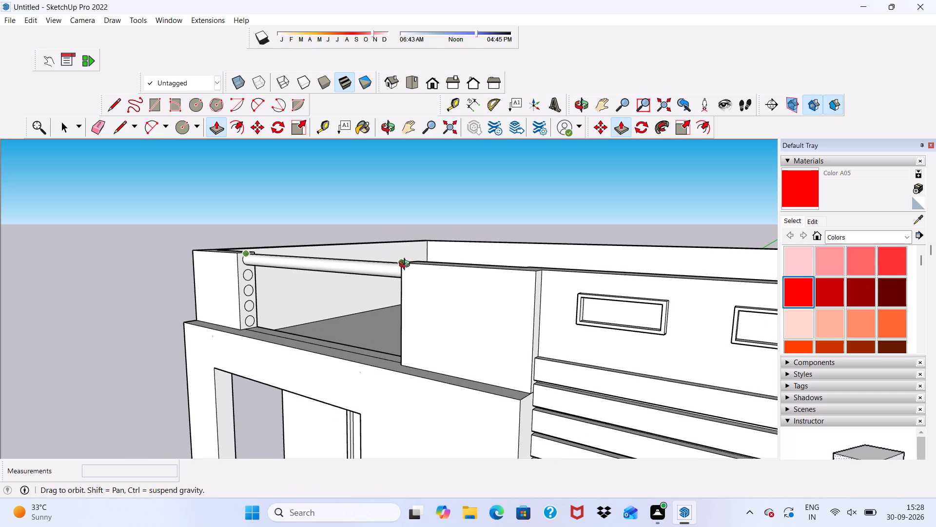
{"action": "middle_click_drag", "start_coordinate": [407, 265], "coordinate": [546, 297]}
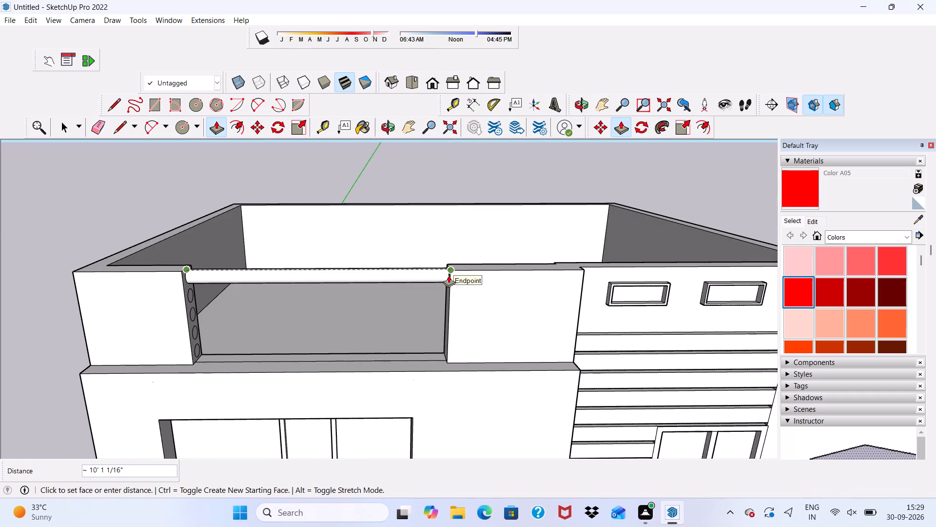
{"action": "scroll", "coordinate": [448, 275], "scroll_direction": "up", "scroll_amount": 1}
{"action": "left_click", "coordinate": [448, 275]}
Push/Pull the second circle from the top 10' 4 1/8" across the opening into the opposite parapet section.
{"action": "scroll", "coordinate": [180, 302], "scroll_direction": "up", "scroll_amount": 6}
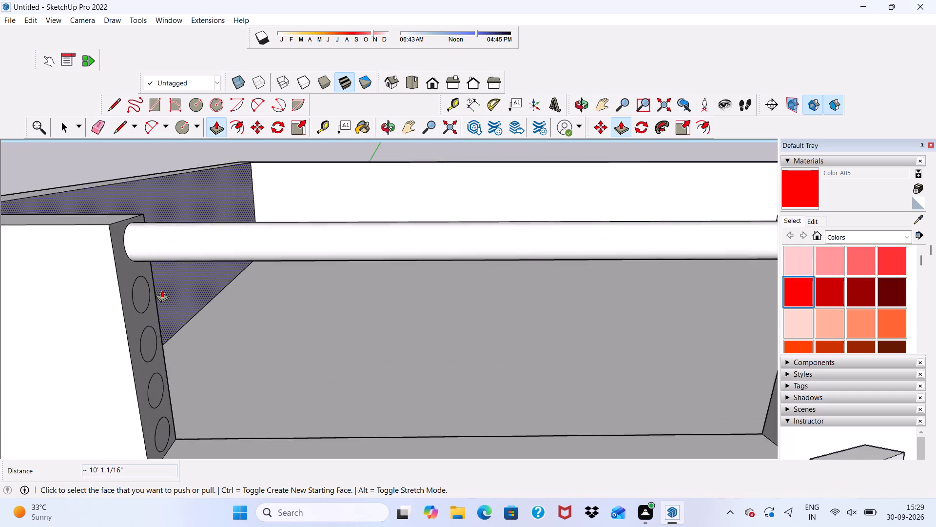
{"action": "scroll", "coordinate": [162, 290], "scroll_direction": "up", "scroll_amount": 2}
{"action": "left_click", "coordinate": [117, 299]}
{"action": "scroll", "coordinate": [117, 299], "scroll_direction": "down", "scroll_amount": 5}
{"action": "scroll", "coordinate": [190, 296], "scroll_direction": "down", "scroll_amount": 3}
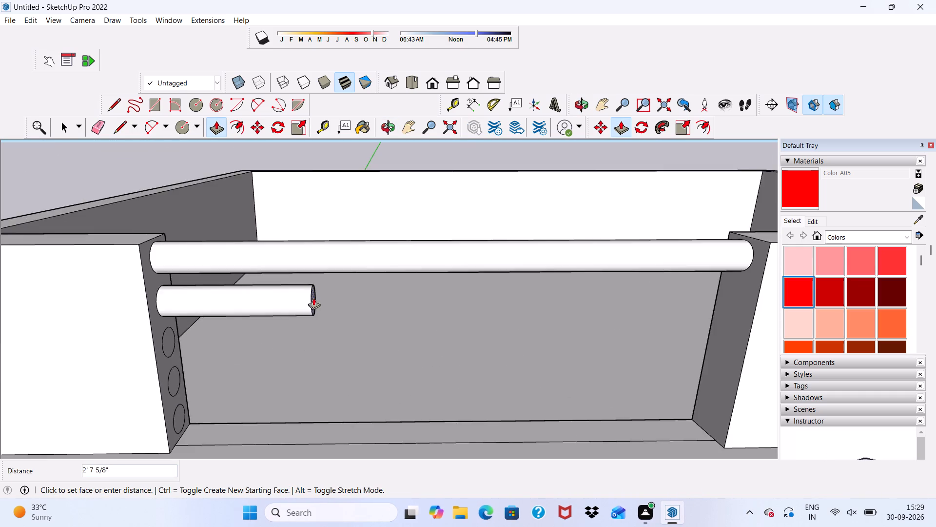
{"action": "scroll", "coordinate": [313, 298], "scroll_direction": "down", "scroll_amount": 3}
{"action": "scroll", "coordinate": [313, 297], "scroll_direction": "up", "scroll_amount": 1}
{"action": "scroll", "coordinate": [313, 297], "scroll_direction": "down", "scroll_amount": 8}
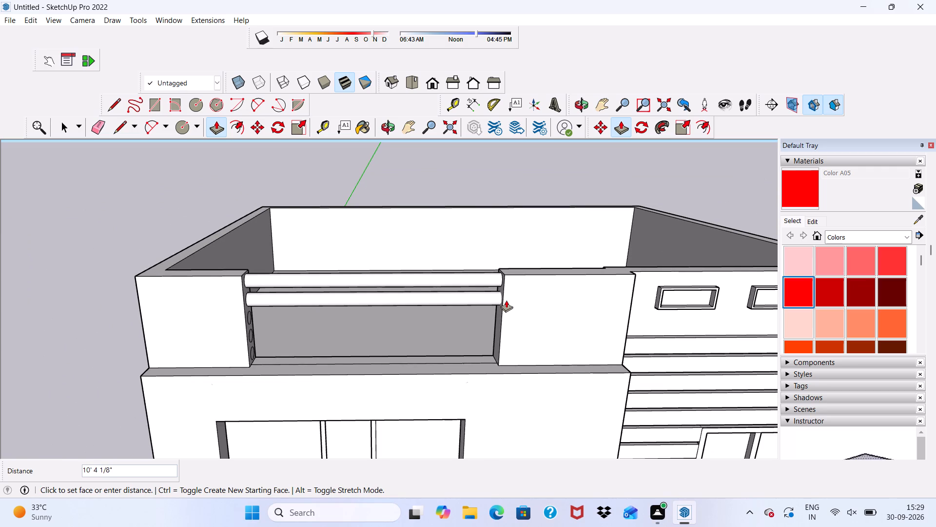
{"action": "left_click", "coordinate": [506, 298]}
Push/Pull the third circle from the top about 10' 1 1/16" across the opening to the opposite parapet section.
{"action": "scroll", "coordinate": [313, 302], "scroll_direction": "up", "scroll_amount": 5}
{"action": "scroll", "coordinate": [263, 315], "scroll_direction": "up", "scroll_amount": 4}
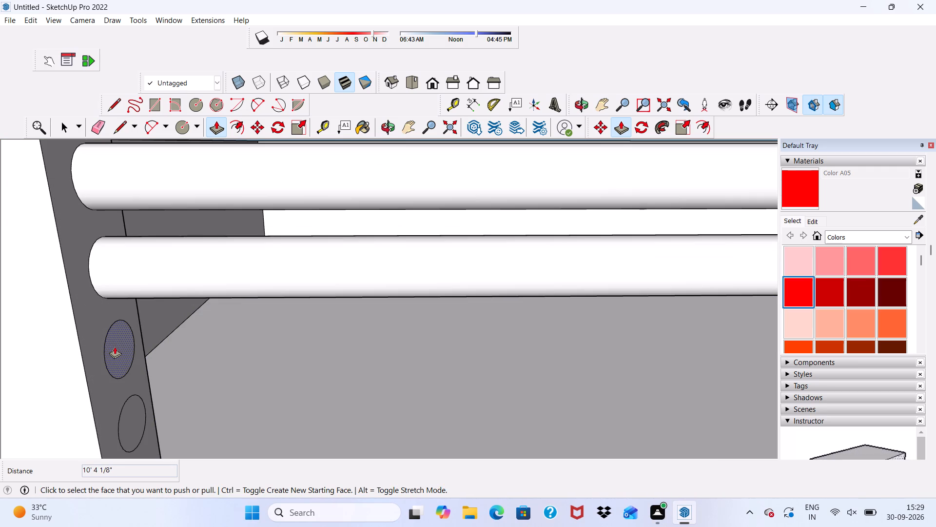
{"action": "left_click", "coordinate": [115, 345]}
{"action": "scroll", "coordinate": [114, 347], "scroll_direction": "down", "scroll_amount": 6}
{"action": "scroll", "coordinate": [185, 330], "scroll_direction": "down", "scroll_amount": 5}
{"action": "scroll", "coordinate": [394, 336], "scroll_direction": "down", "scroll_amount": 2}
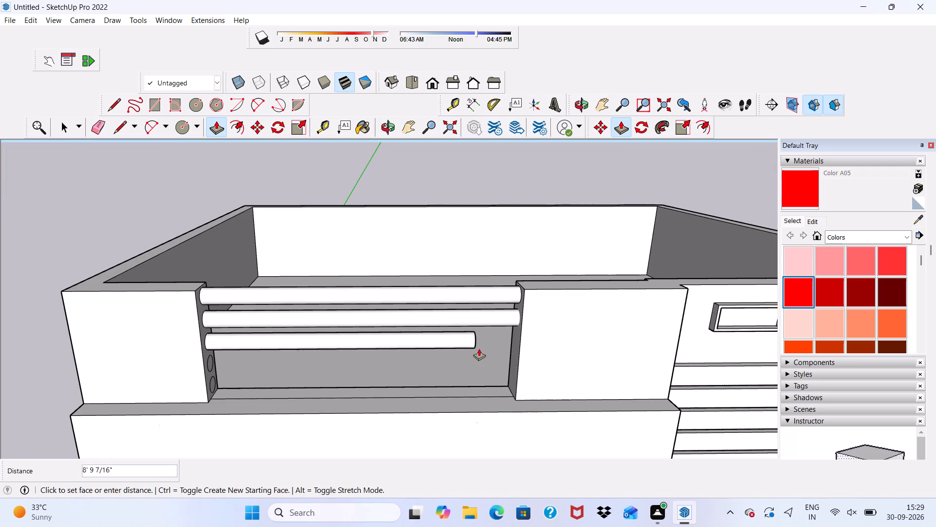
{"action": "left_click", "coordinate": [518, 354]}
Push/Pull the two lowest circles across the opening to the opposite parapet section, completing the set of five horizontal rails.
{"action": "scroll", "coordinate": [267, 333], "scroll_direction": "up", "scroll_amount": 3}
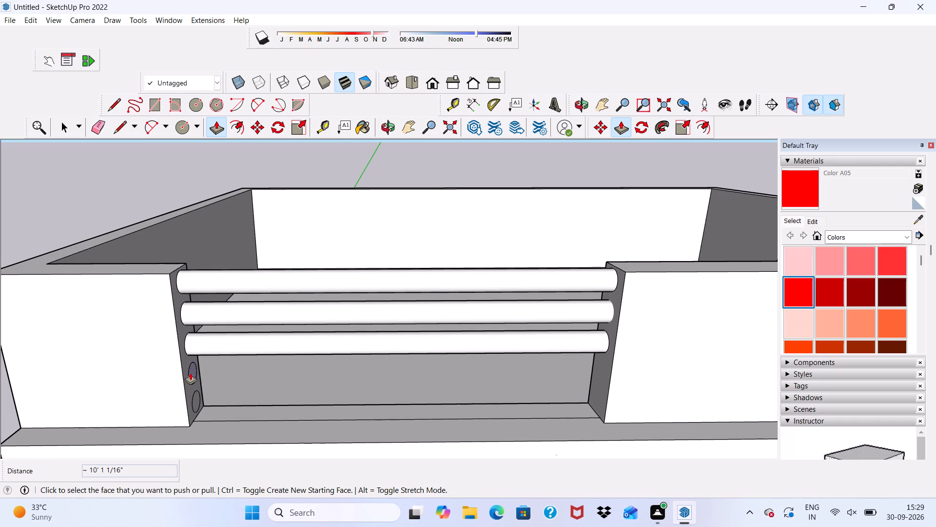
{"action": "left_click", "coordinate": [190, 372]}
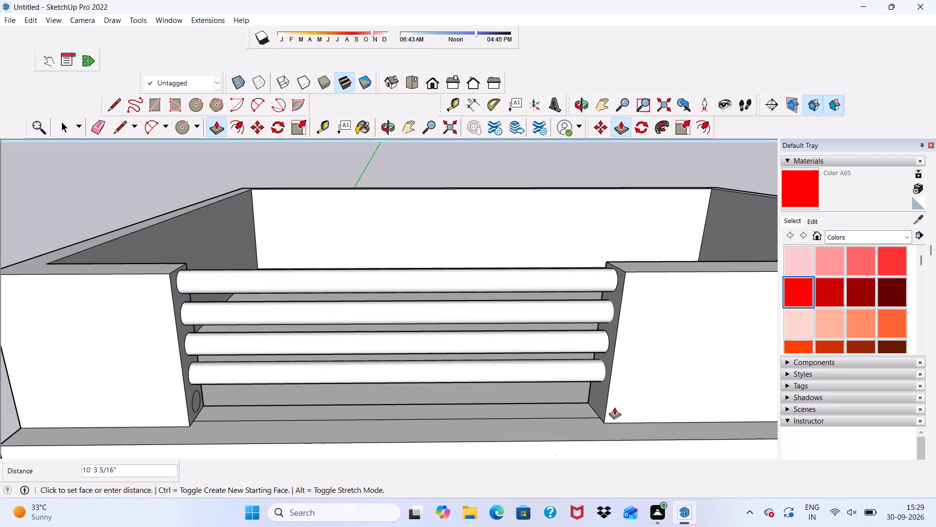
{"action": "left_click", "coordinate": [609, 398]}
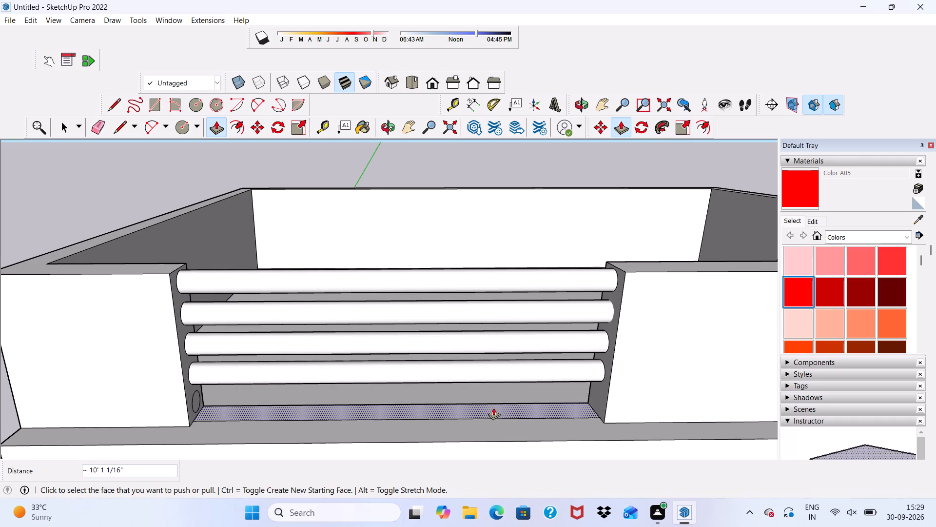
{"action": "scroll", "coordinate": [204, 400], "scroll_direction": "up", "scroll_amount": 4}
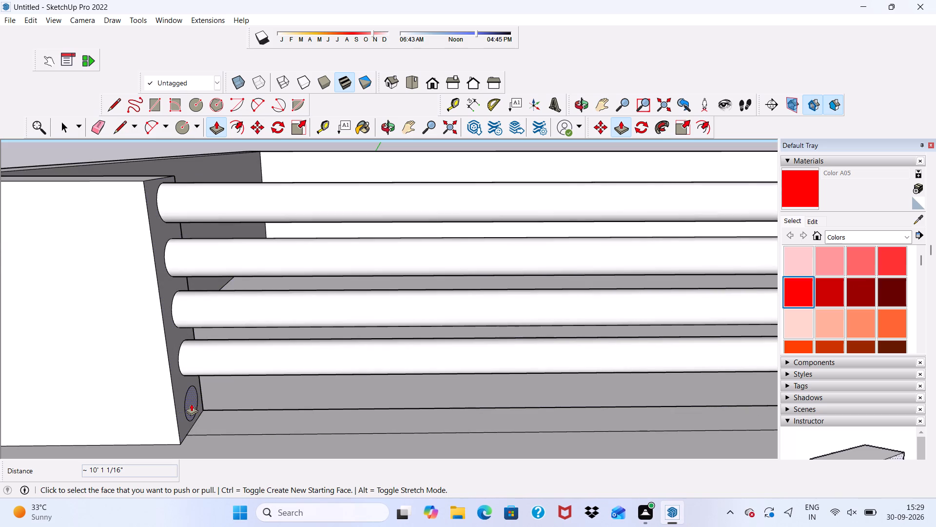
{"action": "left_click", "coordinate": [191, 400]}
{"action": "scroll", "coordinate": [191, 401], "scroll_direction": "down", "scroll_amount": 5}
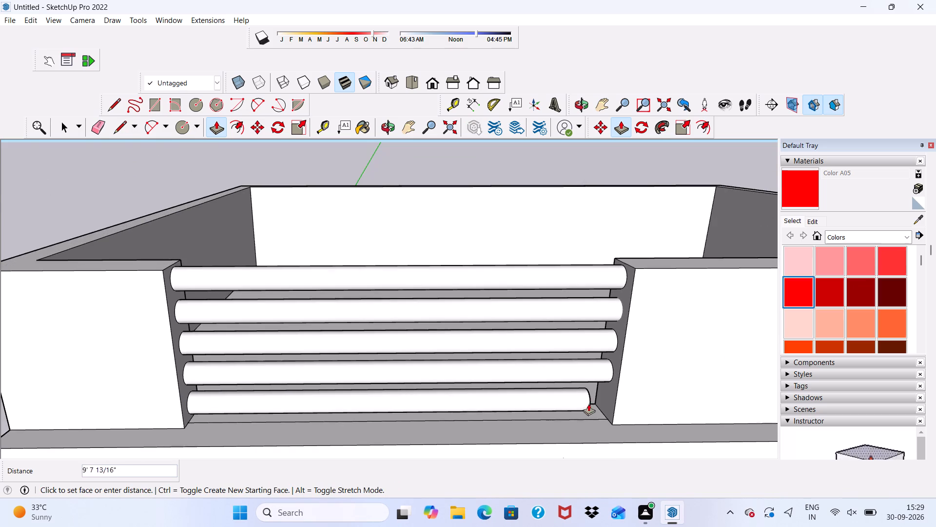
{"action": "left_click", "coordinate": [623, 401]}
Examine the five round rails in the parapet opening, their ends and the floor strip beneath them.
{"action": "middle_click_drag", "start_coordinate": [443, 435], "coordinate": [487, 288]}
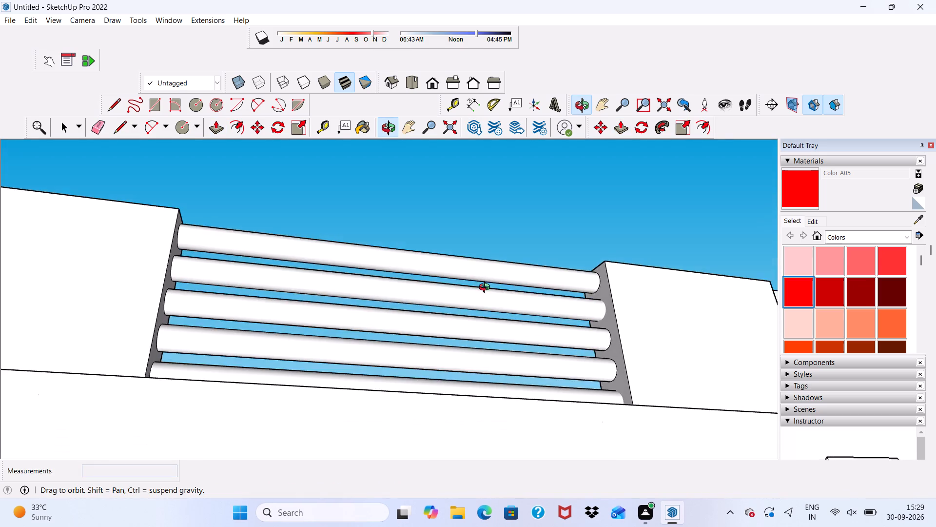
{"action": "middle_click_drag", "start_coordinate": [487, 288], "coordinate": [414, 361]}
{"action": "key", "text": "space"}
{"action": "scroll", "coordinate": [404, 340], "scroll_direction": "down", "scroll_amount": 1}
{"action": "scroll", "coordinate": [405, 340], "scroll_direction": "up", "scroll_amount": 1}
{"action": "scroll", "coordinate": [405, 340], "scroll_direction": "down", "scroll_amount": 9}
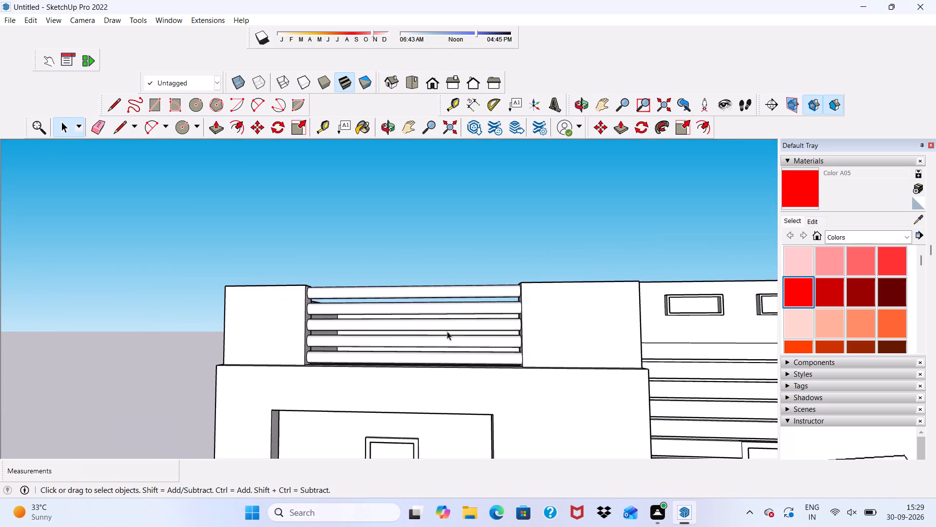
{"action": "scroll", "coordinate": [447, 331], "scroll_direction": "down", "scroll_amount": 7}
{"action": "middle_click_drag", "start_coordinate": [441, 336], "coordinate": [391, 401]}
{"action": "scroll", "coordinate": [398, 324], "scroll_direction": "up", "scroll_amount": 6}
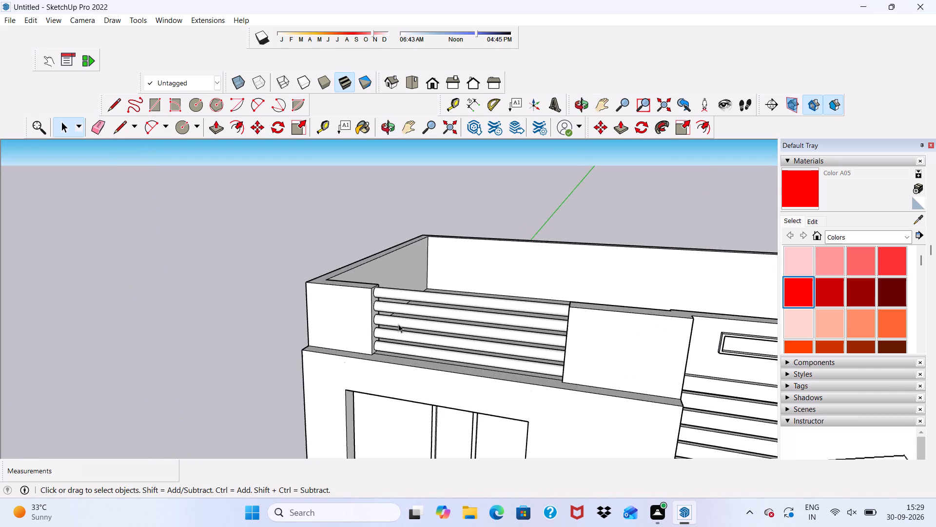
{"action": "scroll", "coordinate": [404, 331], "scroll_direction": "up", "scroll_amount": 6}
{"action": "scroll", "coordinate": [423, 376], "scroll_direction": "up", "scroll_amount": 12}
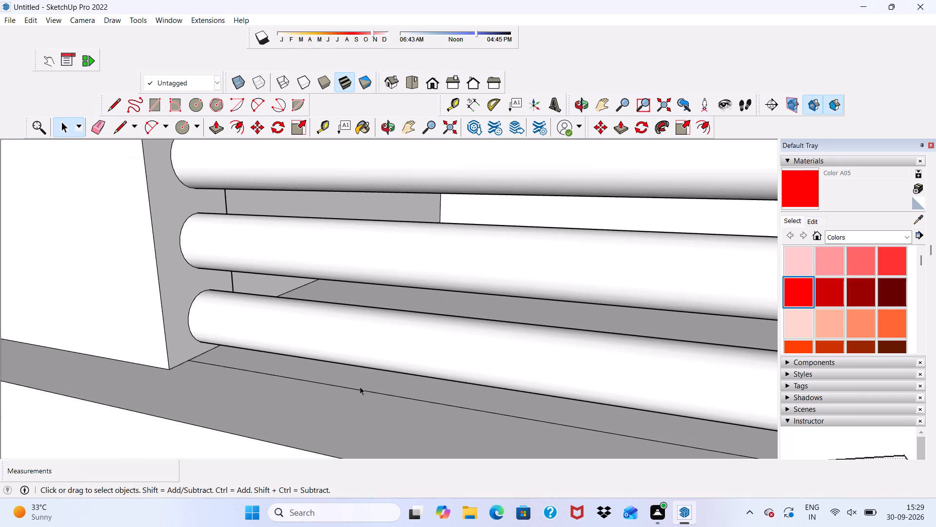
{"action": "scroll", "coordinate": [349, 387], "scroll_direction": "down", "scroll_amount": 5}
{"action": "scroll", "coordinate": [63, 345], "scroll_direction": "down", "scroll_amount": 5}
{"action": "scroll", "coordinate": [335, 316], "scroll_direction": "down", "scroll_amount": 3}
{"action": "scroll", "coordinate": [432, 339], "scroll_direction": "up", "scroll_amount": 4}
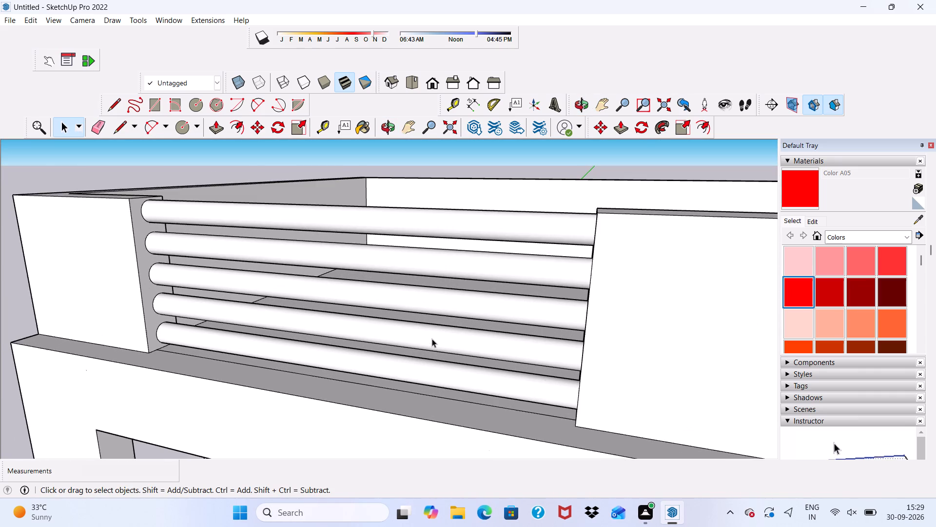
{"action": "scroll", "coordinate": [456, 318], "scroll_direction": "up", "scroll_amount": 5}
{"action": "scroll", "coordinate": [456, 318], "scroll_direction": "down", "scroll_amount": 8}
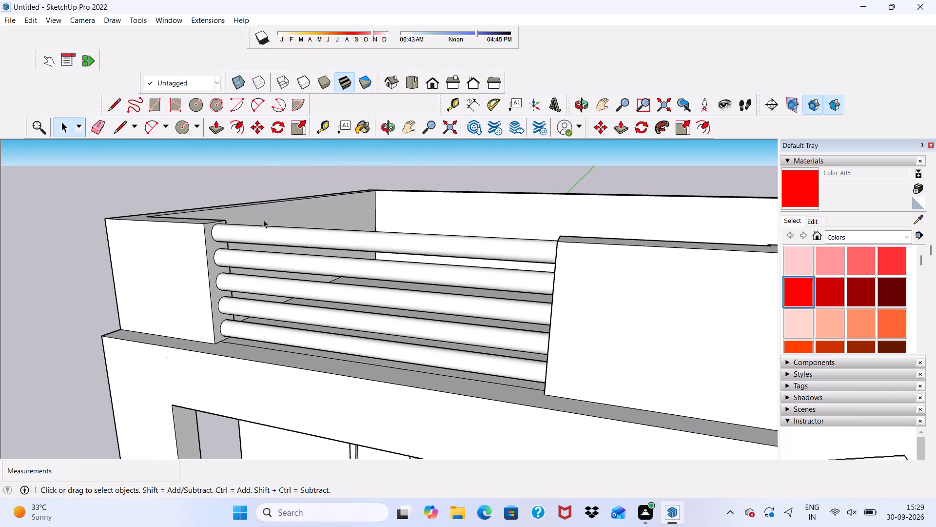
Draw a circle of 2 13/16" radius on the opening's floor strip, just below the lowest rail near the left parapet section.
{"action": "left_click", "coordinate": [183, 122]}
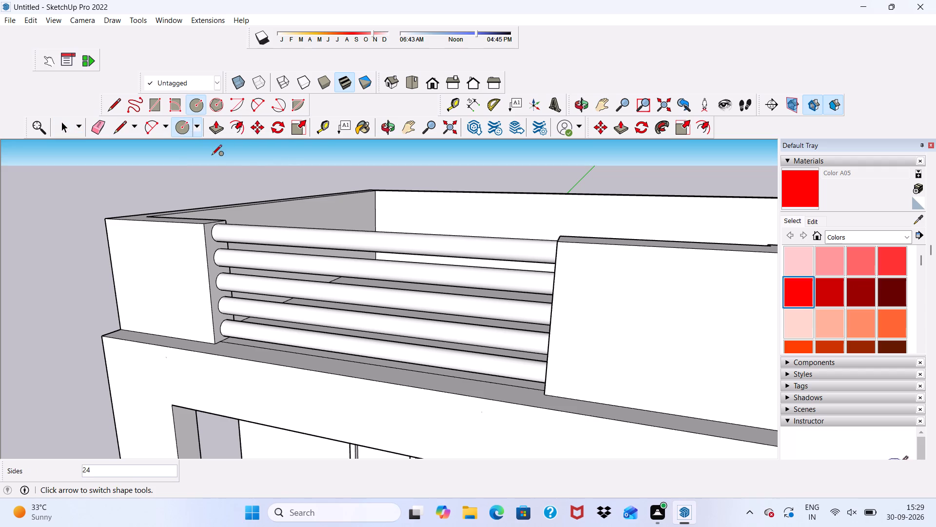
{"action": "scroll", "coordinate": [331, 355], "scroll_direction": "up", "scroll_amount": 12}
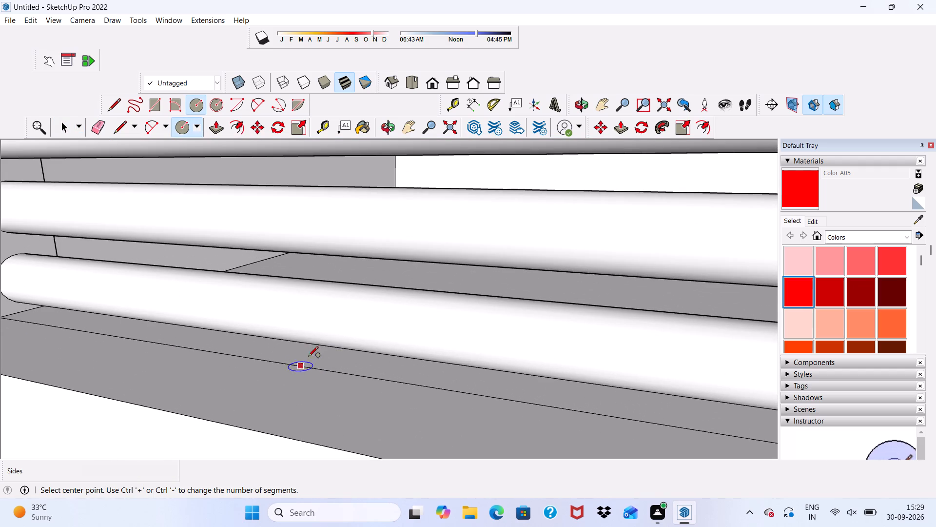
{"action": "left_click", "coordinate": [312, 357]}
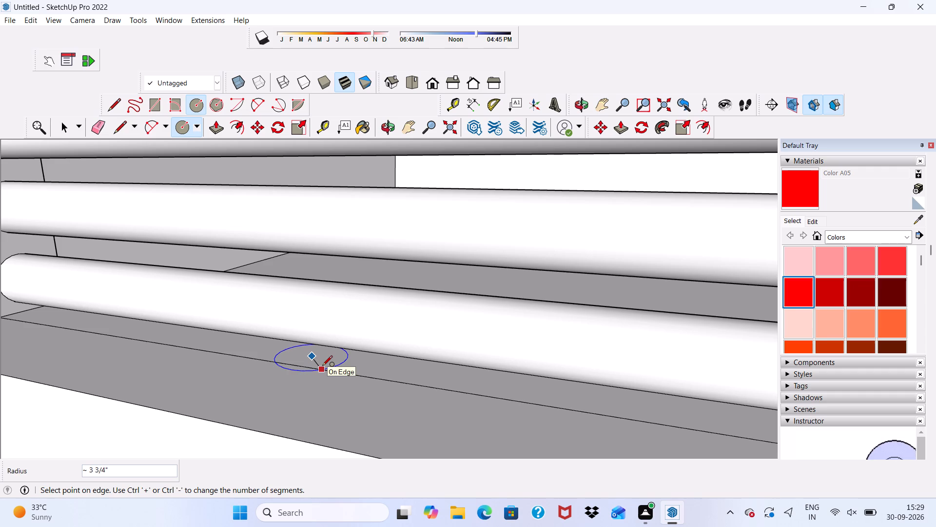
{"action": "scroll", "coordinate": [321, 362], "scroll_direction": "up", "scroll_amount": 5}
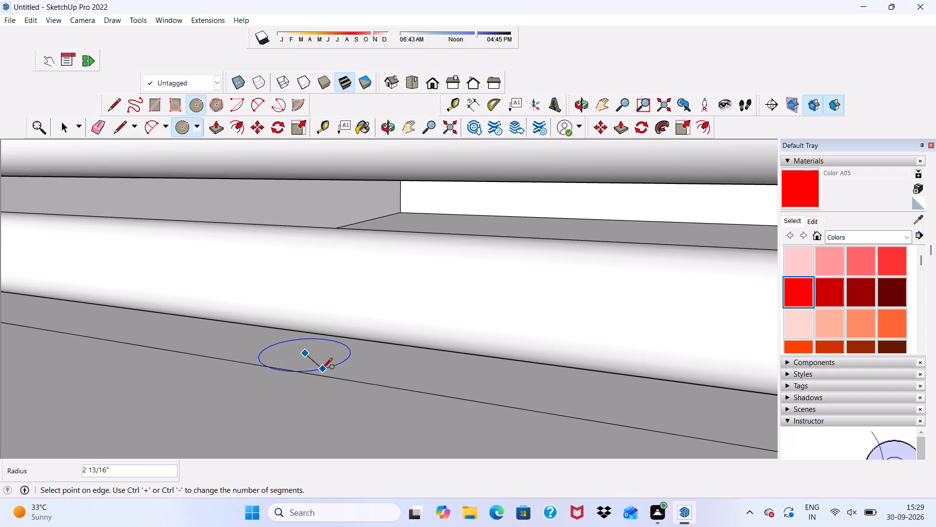
{"action": "left_click", "coordinate": [322, 368]}
{"action": "scroll", "coordinate": [328, 360], "scroll_direction": "down", "scroll_amount": 8}
{"action": "scroll", "coordinate": [329, 360], "scroll_direction": "up", "scroll_amount": 1}
{"action": "scroll", "coordinate": [329, 360], "scroll_direction": "down", "scroll_amount": 2}
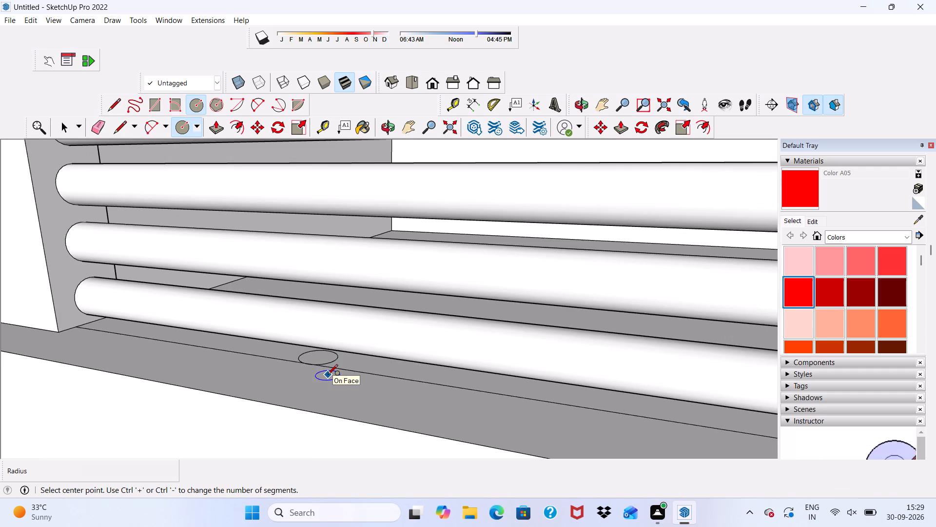
{"action": "scroll", "coordinate": [328, 375], "scroll_direction": "down", "scroll_amount": 2}
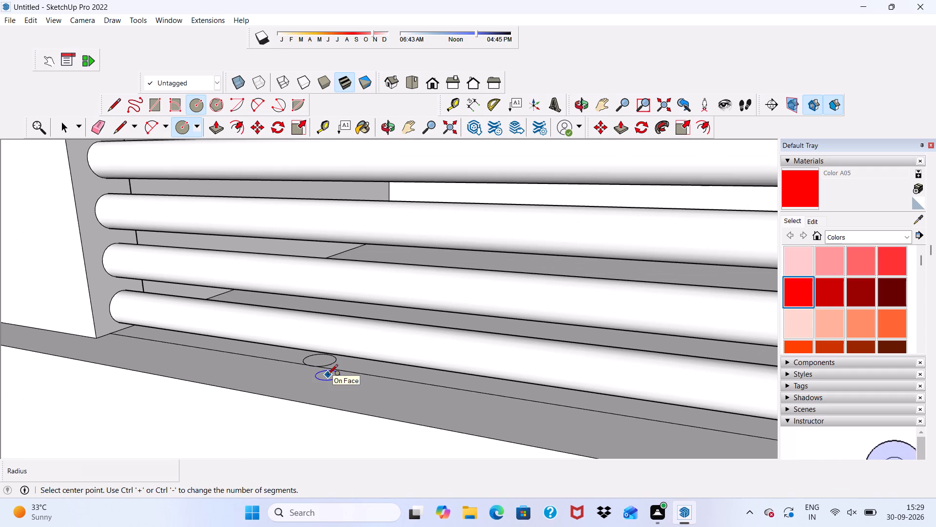
{"action": "key", "text": "n"}
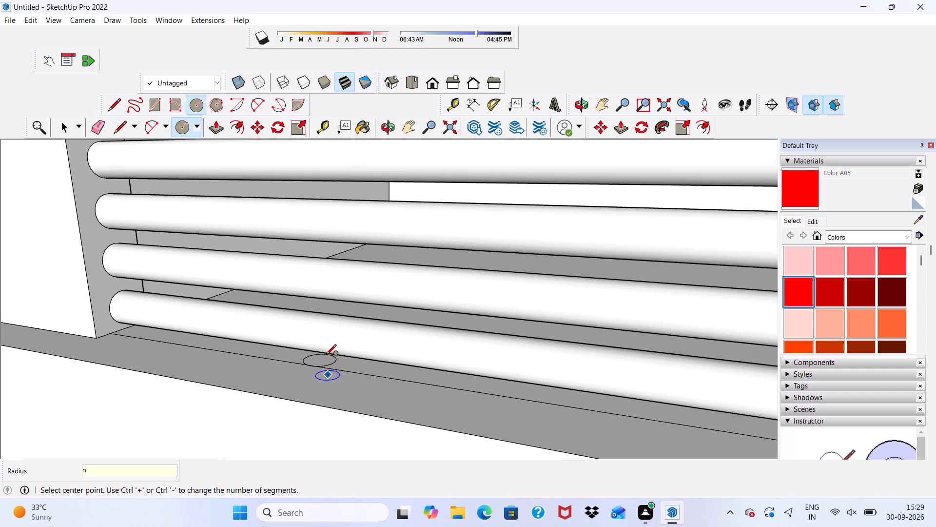
{"action": "left_click", "coordinate": [319, 365]}
{"action": "key", "text": "space"}
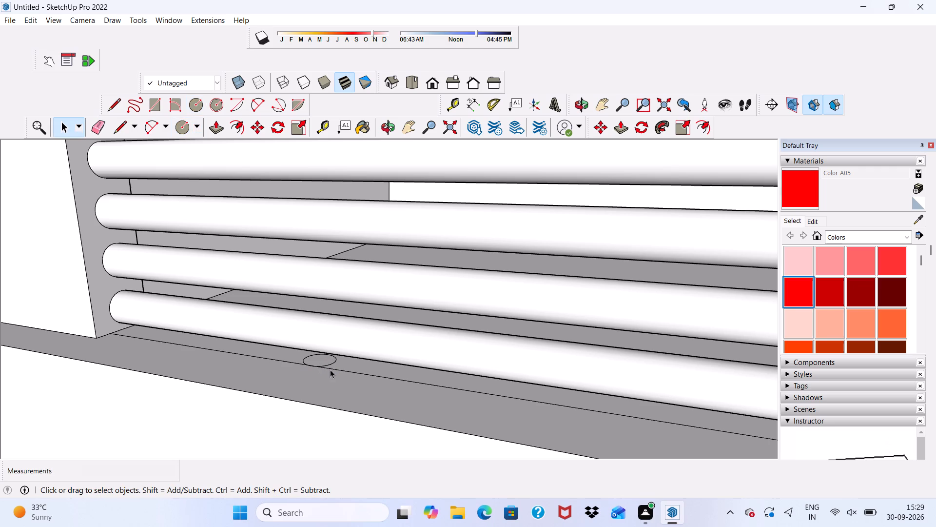
Copy the floor-strip circle along the strip's line towards the right parapet section, below the lowest rail.
{"action": "double_click", "coordinate": [324, 361]}
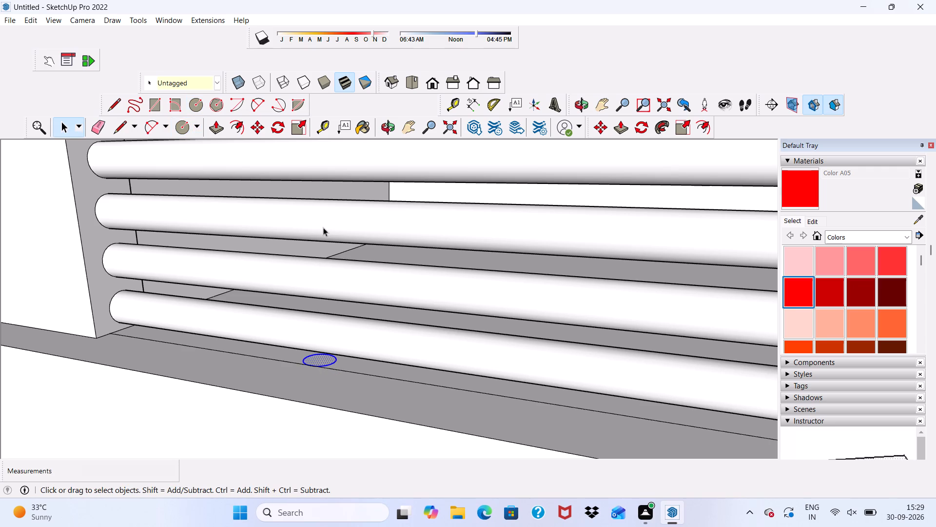
{"action": "left_click", "coordinate": [255, 126]}
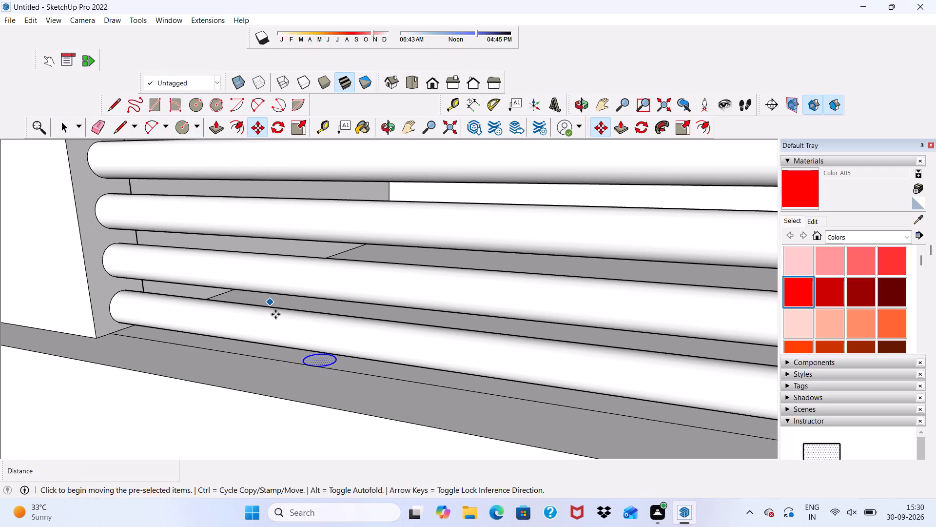
{"action": "left_click", "coordinate": [317, 364]}
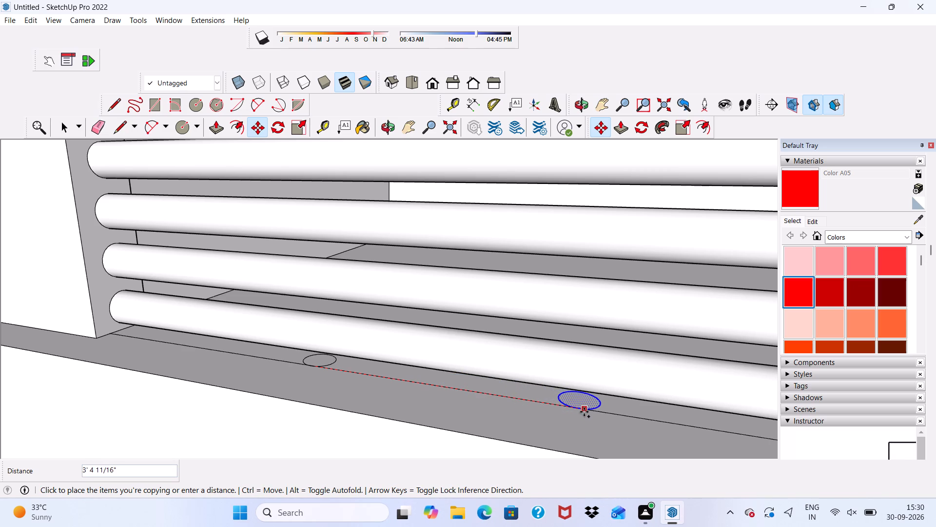
{"action": "left_click", "coordinate": [602, 413]}
{"action": "scroll", "coordinate": [602, 413], "scroll_direction": "down", "scroll_amount": 7}
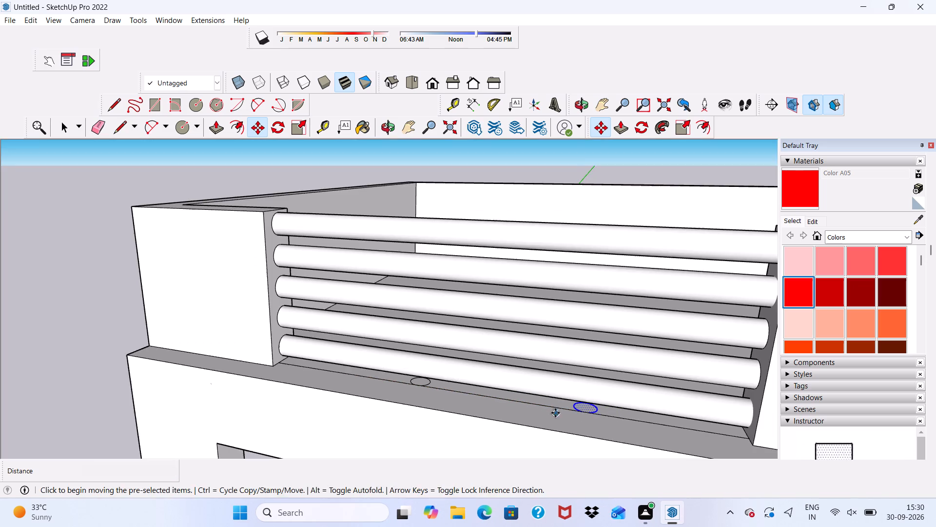
Push/Pull the floor-strip circle nearer the right parapet section upward 3' 1/16" through the horizontal rails.
{"action": "middle_click_drag", "start_coordinate": [554, 412], "coordinate": [688, 408]}
{"action": "middle_click", "coordinate": [688, 408]}
{"action": "key", "text": "space"}
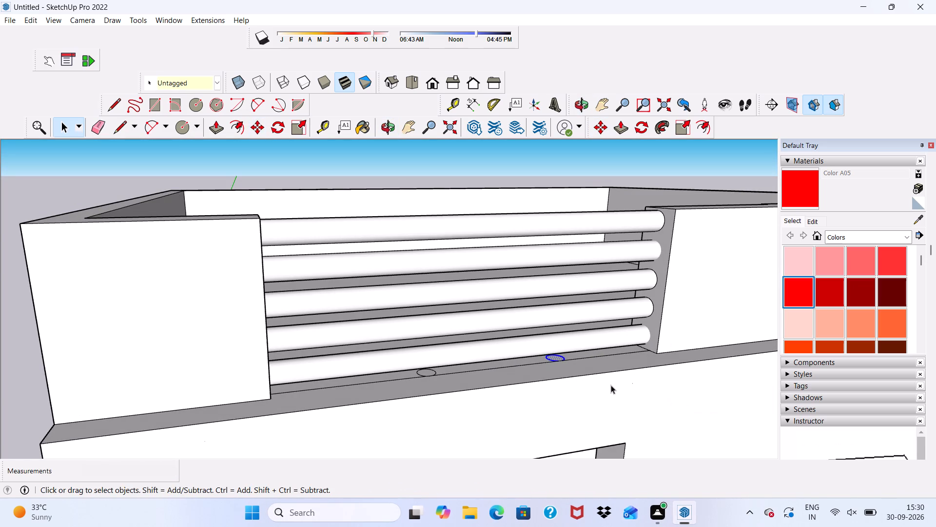
{"action": "left_click", "coordinate": [460, 160]}
{"action": "scroll", "coordinate": [583, 311], "scroll_direction": "up", "scroll_amount": 5}
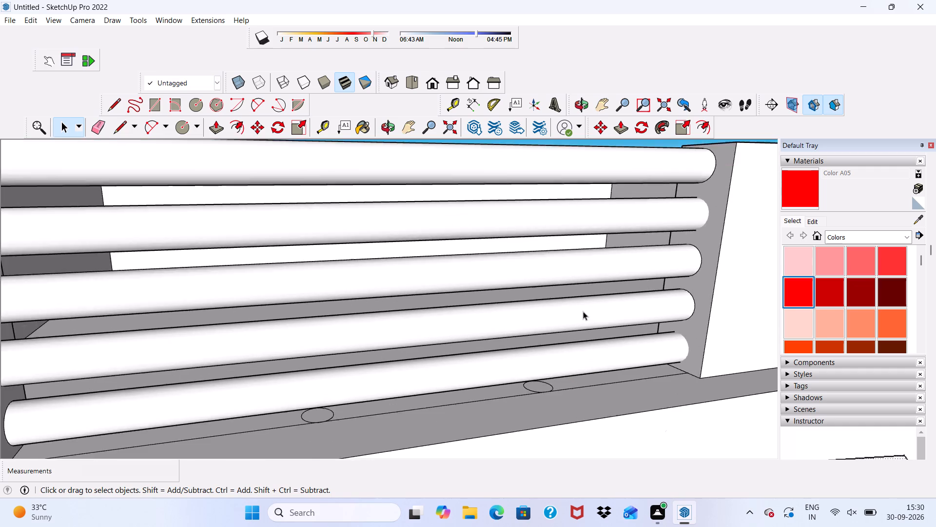
{"action": "scroll", "coordinate": [583, 311], "scroll_direction": "down", "scroll_amount": 5}
{"action": "scroll", "coordinate": [571, 350], "scroll_direction": "up", "scroll_amount": 9}
{"action": "scroll", "coordinate": [565, 350], "scroll_direction": "down", "scroll_amount": 1}
{"action": "scroll", "coordinate": [565, 350], "scroll_direction": "up", "scroll_amount": 4}
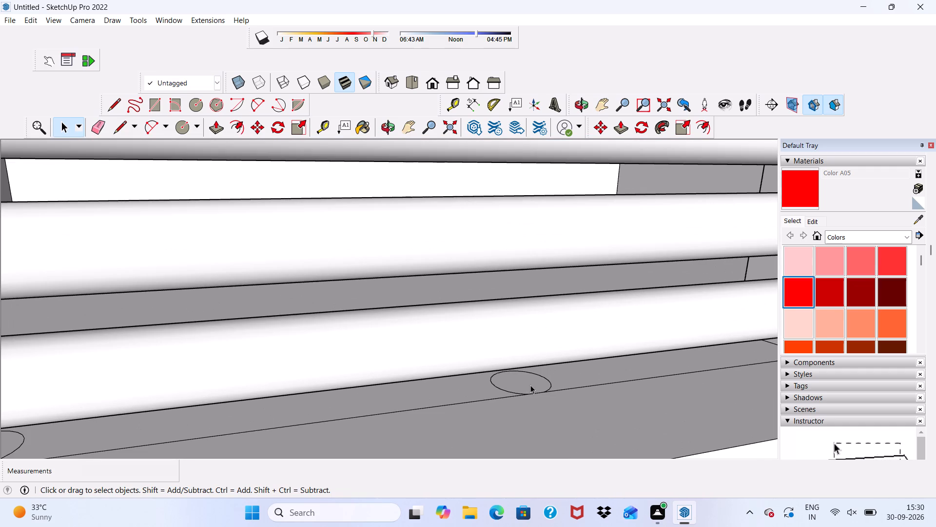
{"action": "left_click", "coordinate": [530, 385]}
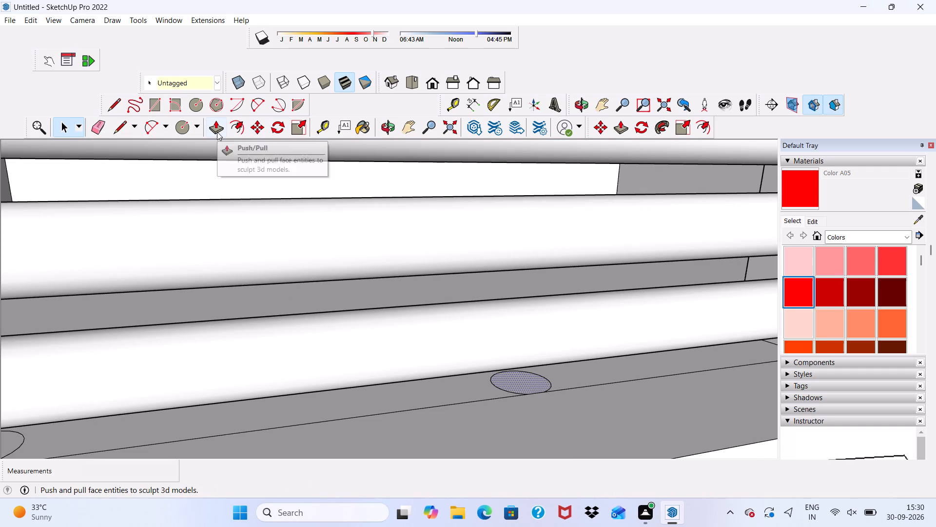
{"action": "left_click", "coordinate": [217, 132]}
{"action": "left_click", "coordinate": [519, 376]}
{"action": "scroll", "coordinate": [517, 351], "scroll_direction": "down", "scroll_amount": 4}
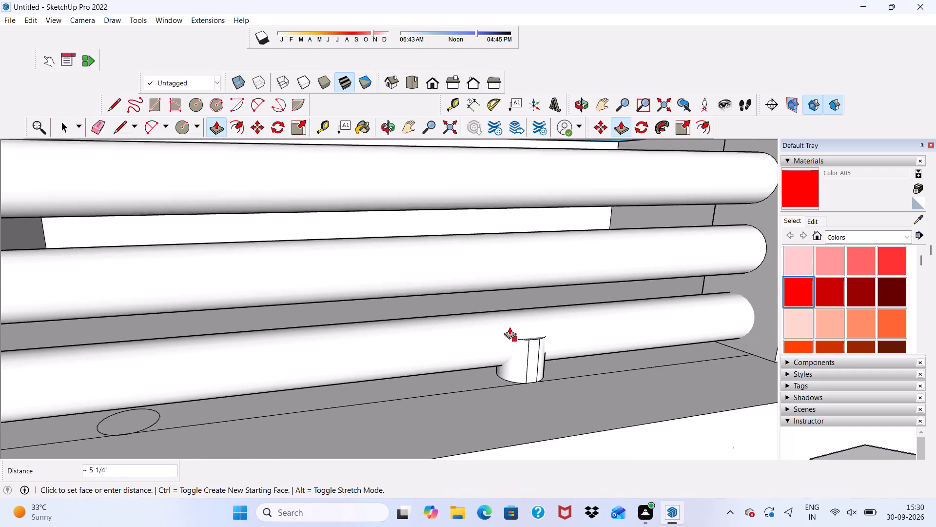
{"action": "scroll", "coordinate": [488, 288], "scroll_direction": "down", "scroll_amount": 4}
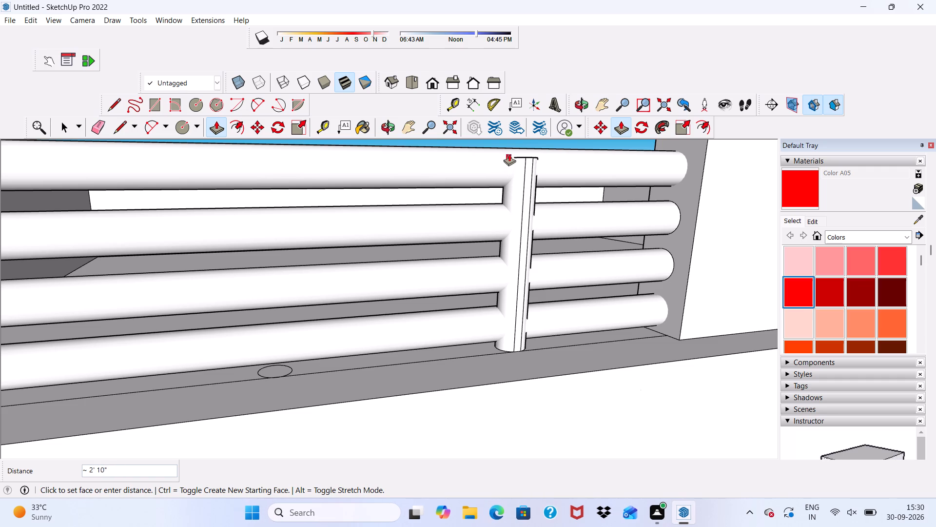
{"action": "left_click", "coordinate": [513, 146]}
Extend the upright's top face a further 10 9/16" so it rises just above the top rail.
{"action": "scroll", "coordinate": [513, 146], "scroll_direction": "down", "scroll_amount": 2}
{"action": "scroll", "coordinate": [513, 146], "scroll_direction": "up", "scroll_amount": 1}
{"action": "scroll", "coordinate": [513, 146], "scroll_direction": "down", "scroll_amount": 12}
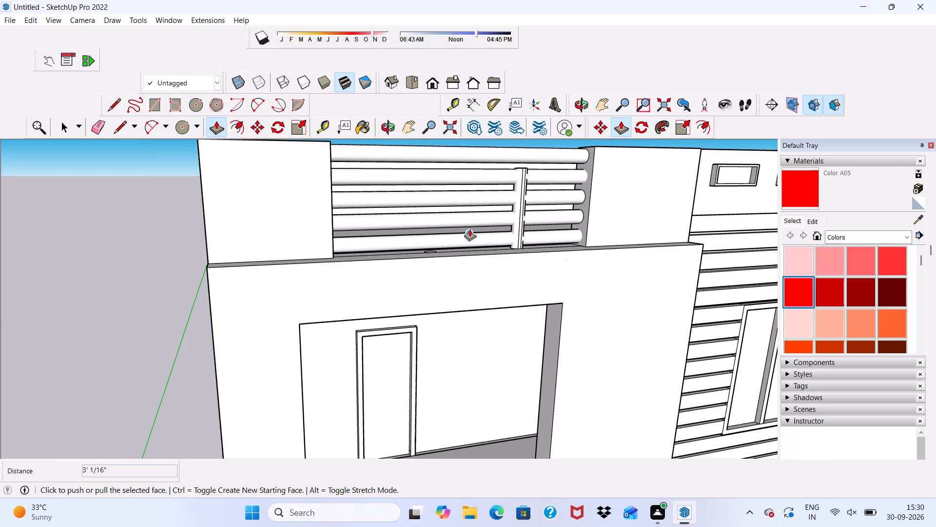
{"action": "scroll", "coordinate": [510, 159], "scroll_direction": "up", "scroll_amount": 6}
{"action": "middle_click_drag", "start_coordinate": [511, 160], "coordinate": [439, 255]}
{"action": "scroll", "coordinate": [636, 189], "scroll_direction": "up", "scroll_amount": 3}
{"action": "left_click", "coordinate": [537, 217]}
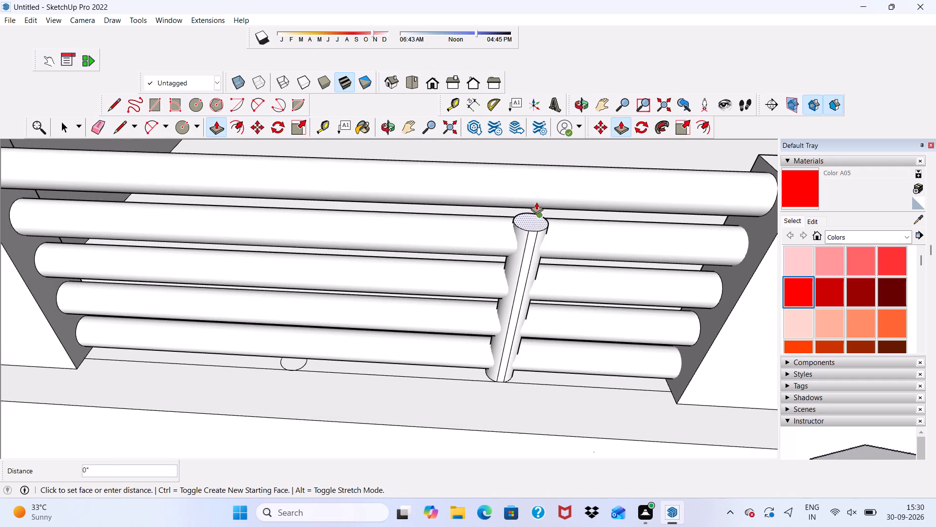
{"action": "left_click", "coordinate": [548, 154]}
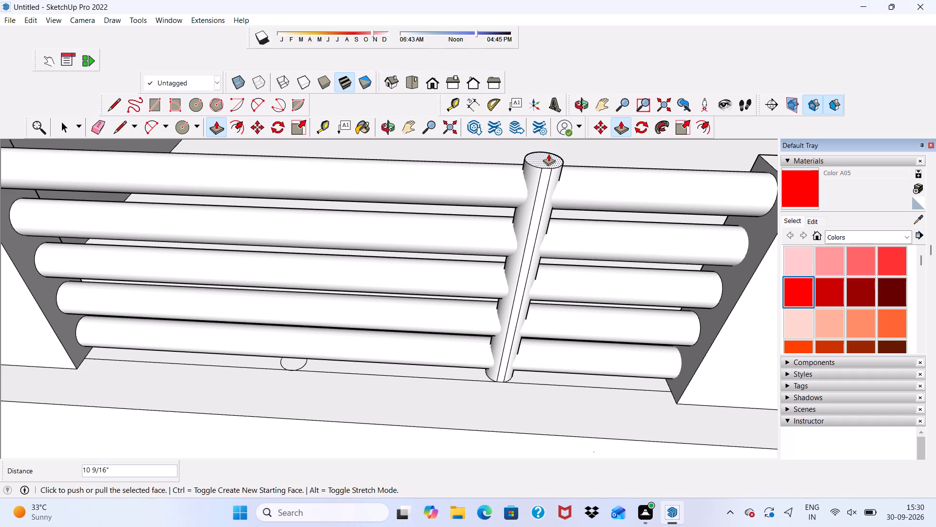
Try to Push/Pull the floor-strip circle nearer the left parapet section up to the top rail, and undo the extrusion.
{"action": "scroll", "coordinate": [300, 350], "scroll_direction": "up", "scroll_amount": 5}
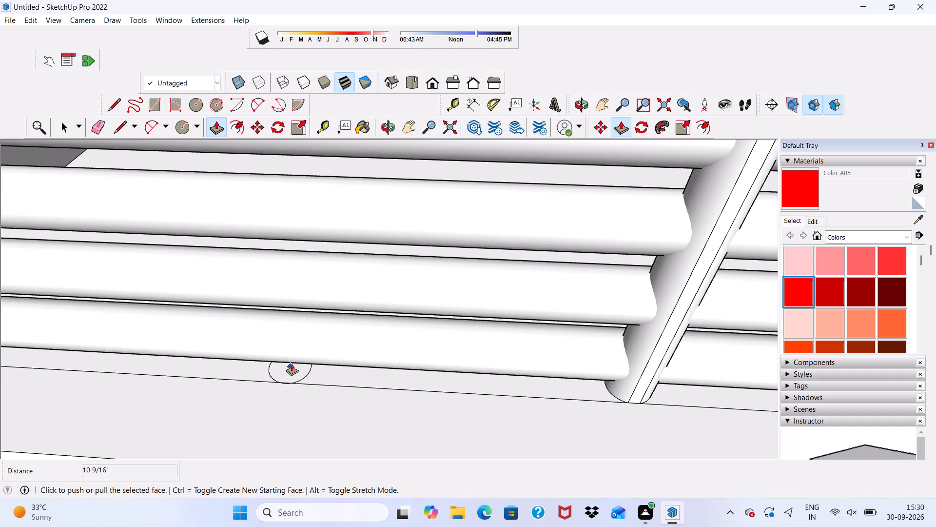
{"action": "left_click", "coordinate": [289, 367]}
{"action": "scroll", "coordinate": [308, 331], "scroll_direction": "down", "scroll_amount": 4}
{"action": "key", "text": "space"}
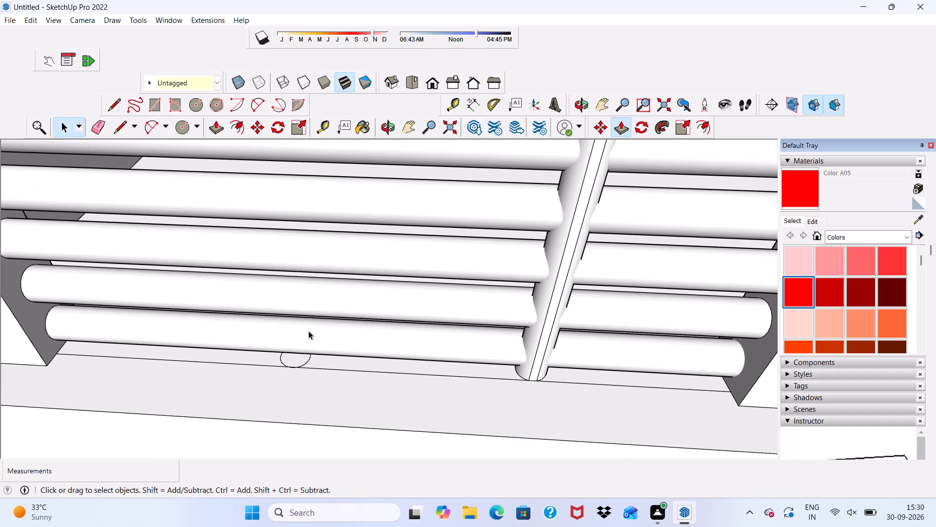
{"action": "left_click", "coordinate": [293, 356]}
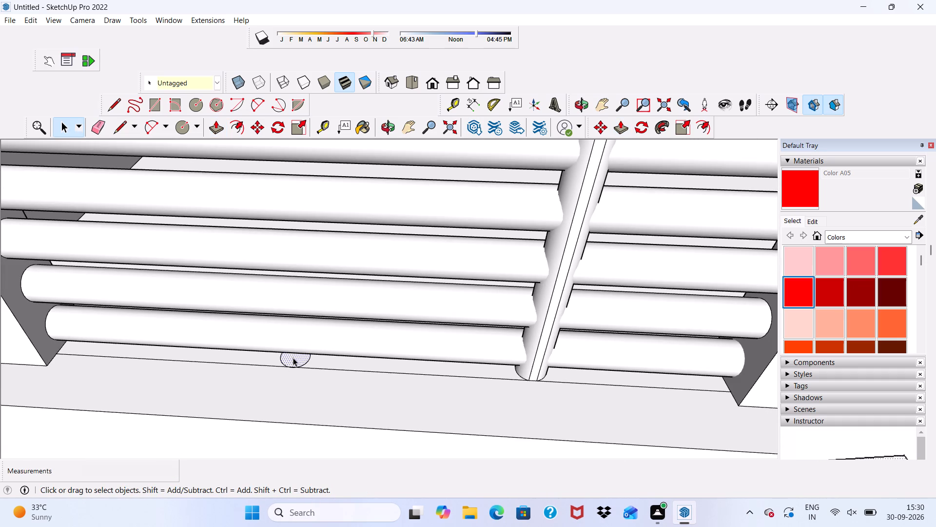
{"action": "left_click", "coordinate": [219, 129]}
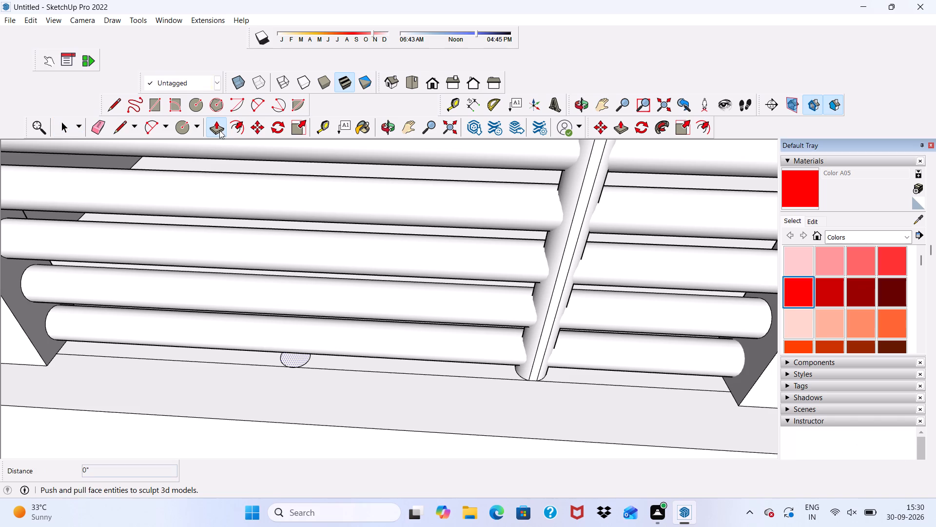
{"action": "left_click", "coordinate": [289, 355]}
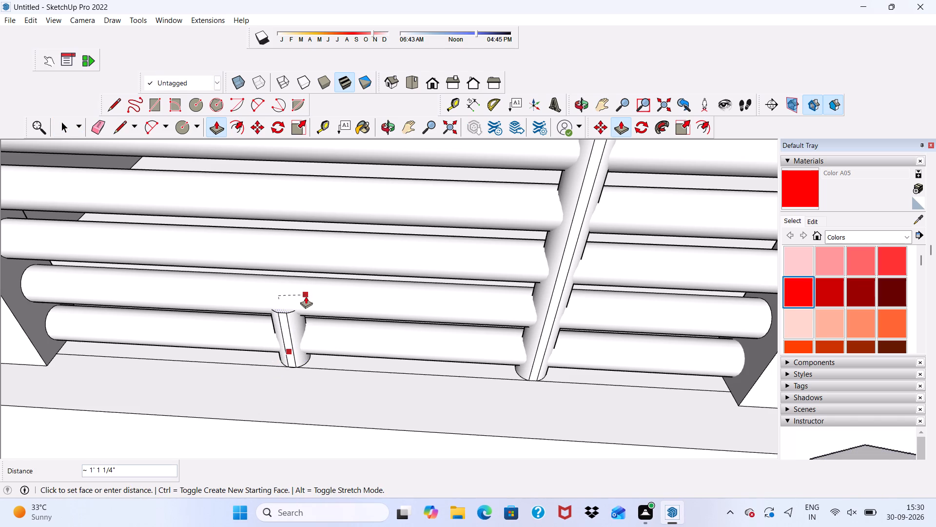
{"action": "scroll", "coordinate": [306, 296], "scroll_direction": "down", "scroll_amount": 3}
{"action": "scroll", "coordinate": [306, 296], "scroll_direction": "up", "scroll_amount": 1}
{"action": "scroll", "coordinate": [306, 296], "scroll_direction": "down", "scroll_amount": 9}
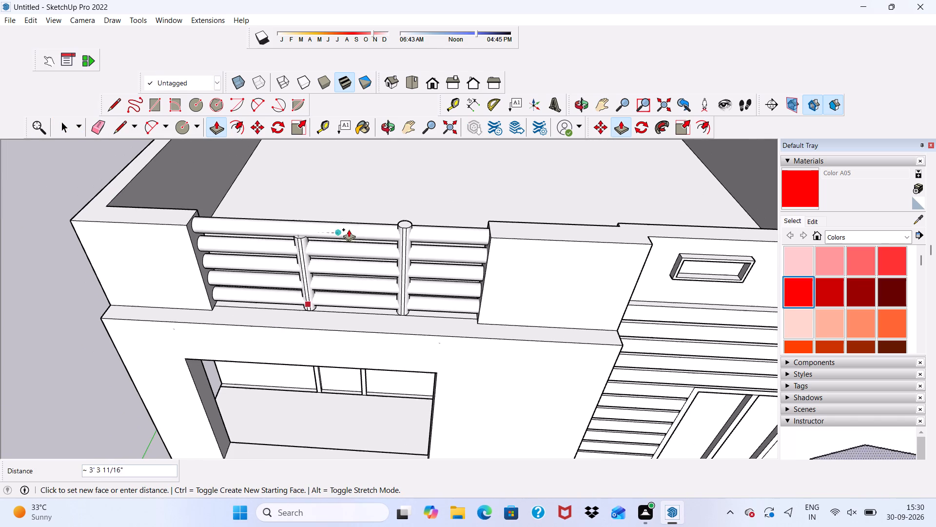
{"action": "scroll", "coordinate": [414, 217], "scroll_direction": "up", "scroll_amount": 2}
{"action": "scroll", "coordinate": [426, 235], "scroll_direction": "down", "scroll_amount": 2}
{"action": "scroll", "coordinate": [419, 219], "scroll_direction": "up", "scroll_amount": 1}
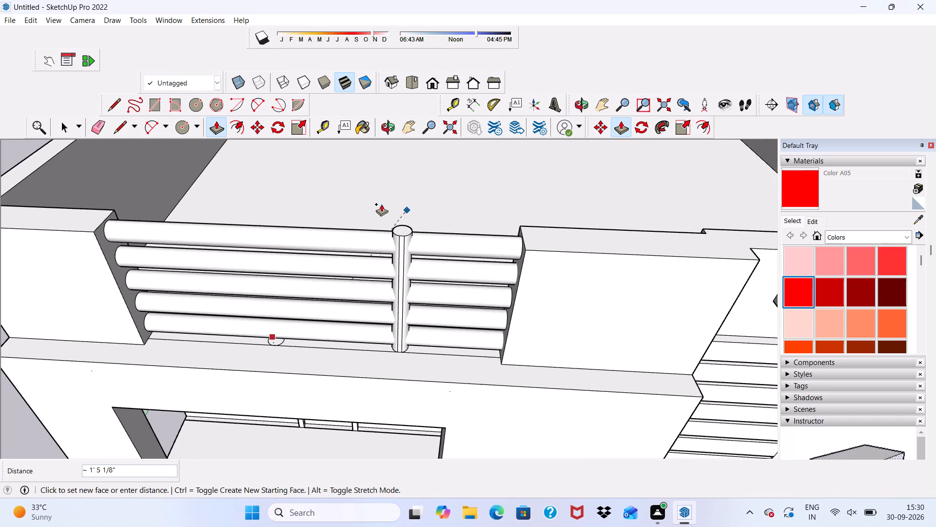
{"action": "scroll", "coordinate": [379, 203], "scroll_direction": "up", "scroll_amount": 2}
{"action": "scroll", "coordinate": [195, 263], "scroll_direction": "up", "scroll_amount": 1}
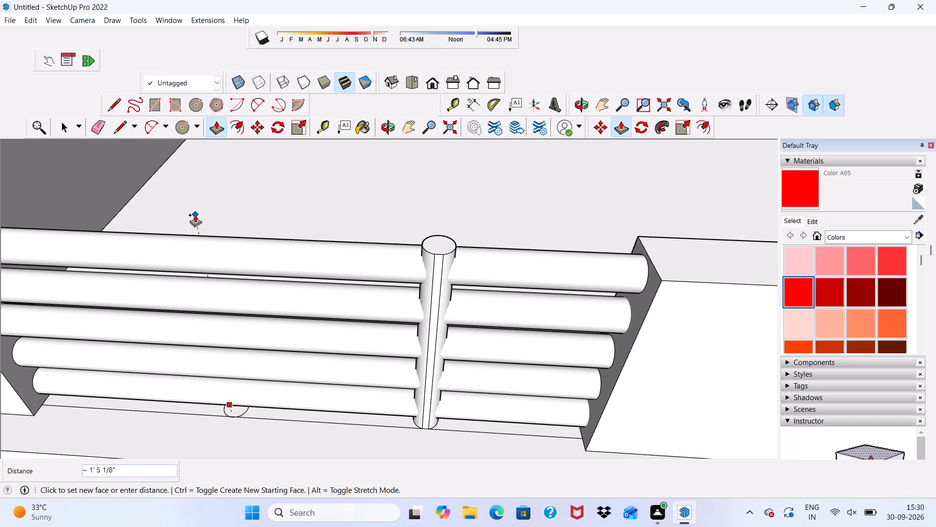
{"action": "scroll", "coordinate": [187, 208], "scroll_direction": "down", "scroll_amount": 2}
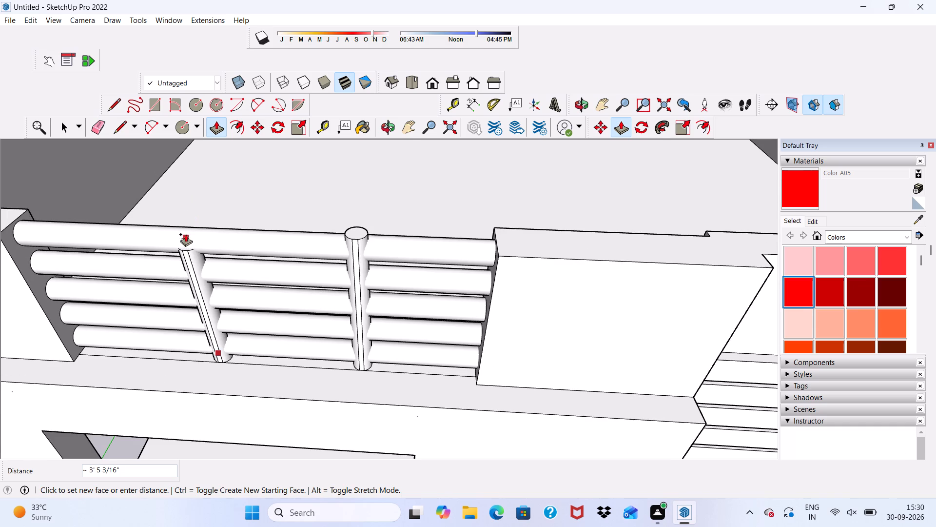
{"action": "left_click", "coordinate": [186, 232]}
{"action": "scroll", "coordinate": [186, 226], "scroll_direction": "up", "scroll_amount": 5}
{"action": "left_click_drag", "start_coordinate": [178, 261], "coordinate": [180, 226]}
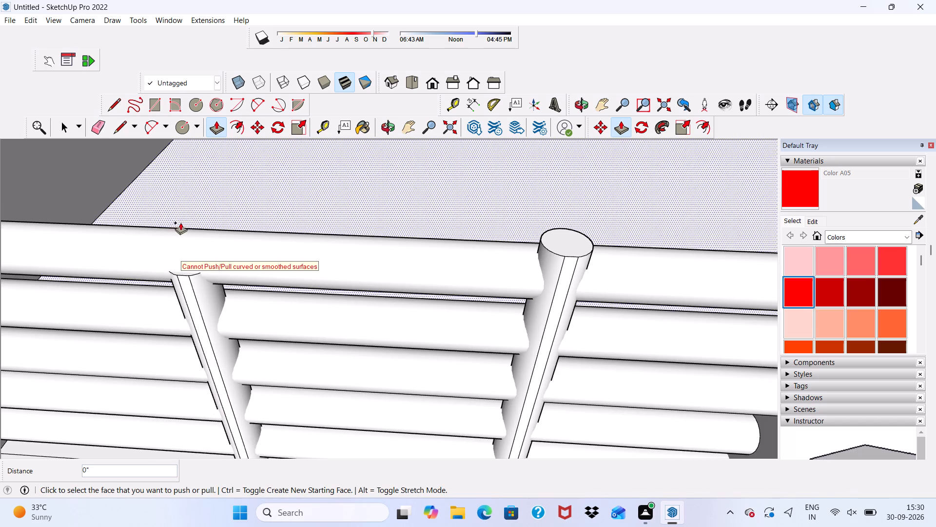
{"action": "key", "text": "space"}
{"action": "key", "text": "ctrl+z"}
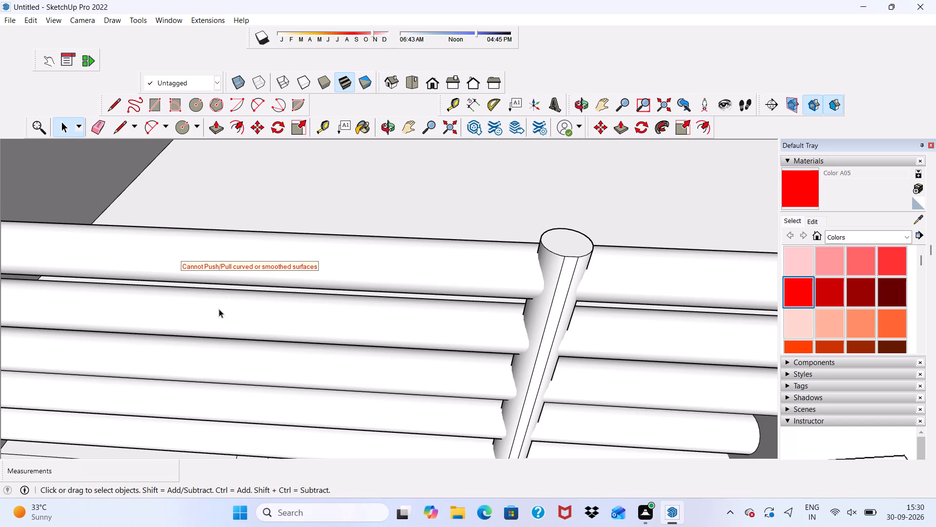
Push/Pull the floor-strip circle nearer the left parapet section upward about 3' 8 13/16" to form the second round upright.
{"action": "scroll", "coordinate": [217, 344], "scroll_direction": "down", "scroll_amount": 9}
{"action": "scroll", "coordinate": [140, 171], "scroll_direction": "up", "scroll_amount": 1}
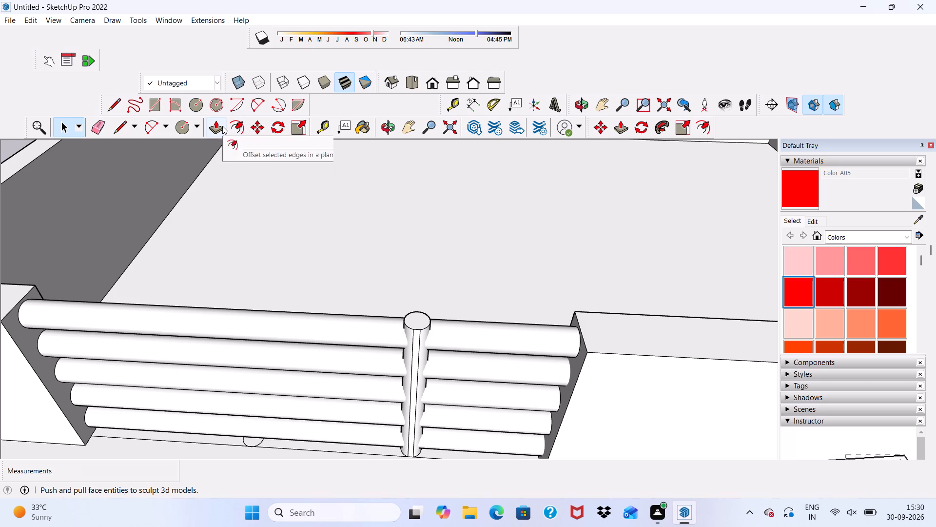
{"action": "left_click", "coordinate": [222, 126]}
{"action": "scroll", "coordinate": [287, 335], "scroll_direction": "up", "scroll_amount": 1}
{"action": "scroll", "coordinate": [293, 345], "scroll_direction": "down", "scroll_amount": 2}
{"action": "scroll", "coordinate": [242, 411], "scroll_direction": "up", "scroll_amount": 5}
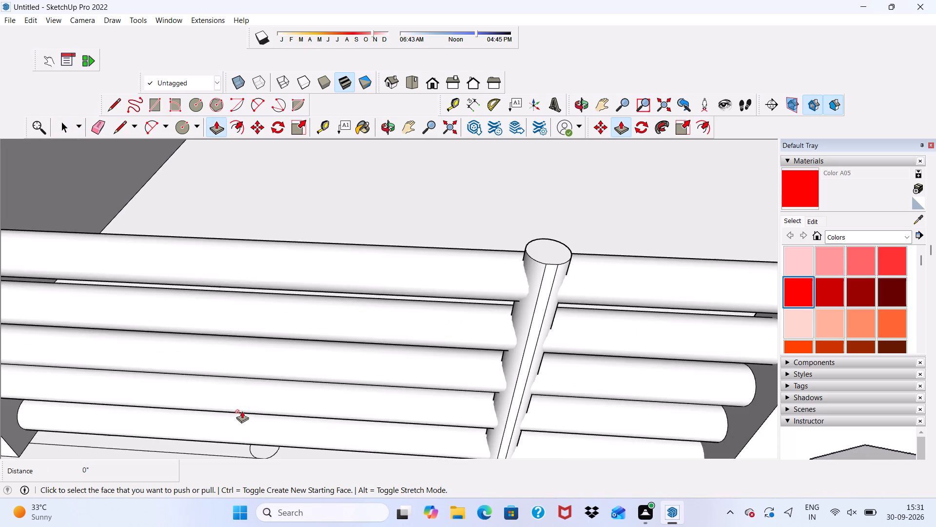
{"action": "scroll", "coordinate": [249, 457], "scroll_direction": "up", "scroll_amount": 7}
{"action": "scroll", "coordinate": [275, 430], "scroll_direction": "down", "scroll_amount": 1}
{"action": "scroll", "coordinate": [275, 429], "scroll_direction": "up", "scroll_amount": 1}
{"action": "scroll", "coordinate": [275, 429], "scroll_direction": "down", "scroll_amount": 4}
{"action": "scroll", "coordinate": [293, 368], "scroll_direction": "down", "scroll_amount": 6}
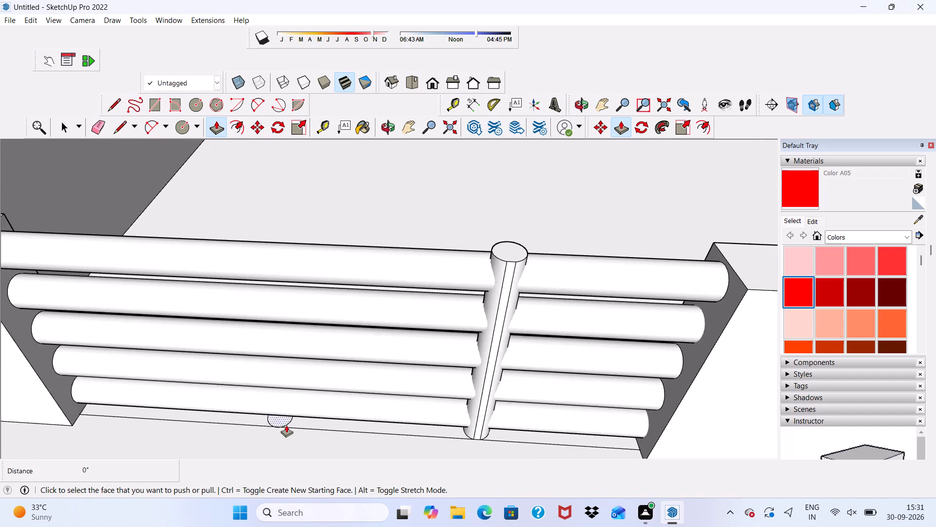
{"action": "scroll", "coordinate": [281, 413], "scroll_direction": "up", "scroll_amount": 5}
{"action": "left_click", "coordinate": [281, 425]}
{"action": "scroll", "coordinate": [282, 391], "scroll_direction": "down", "scroll_amount": 6}
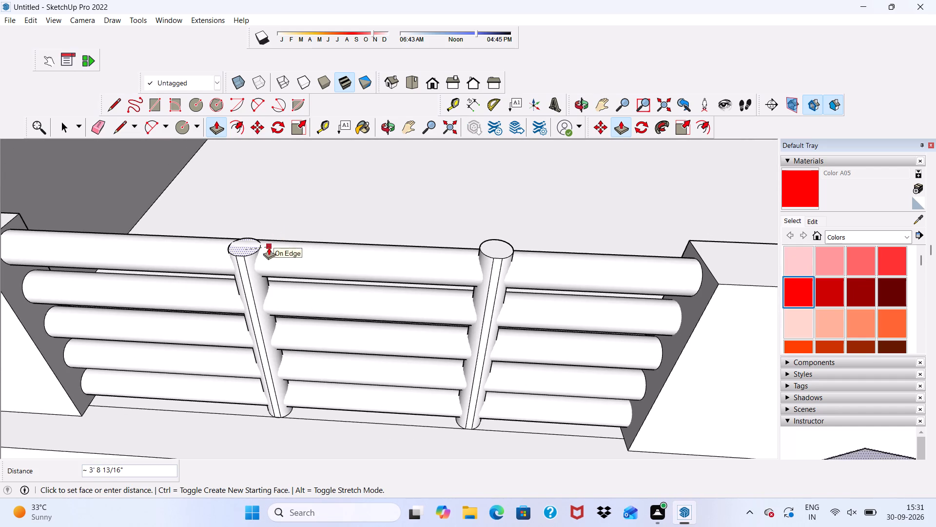
{"action": "left_click", "coordinate": [269, 246]}
Erase the floor strip's lengthwise line between the two uprights and from the left upright towards the left parapet section.
{"action": "scroll", "coordinate": [269, 246], "scroll_direction": "down", "scroll_amount": 6}
{"action": "middle_click_drag", "start_coordinate": [283, 254], "coordinate": [352, 124]}
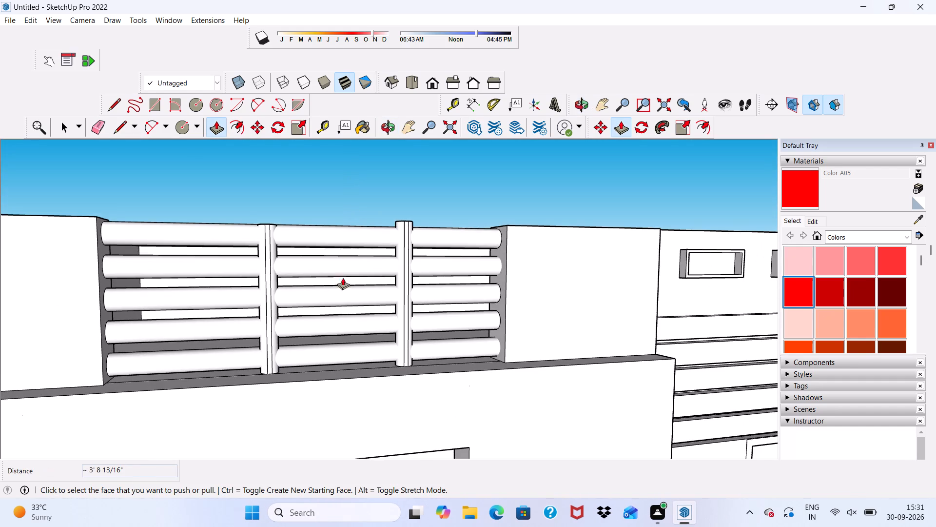
{"action": "scroll", "coordinate": [343, 310], "scroll_direction": "up", "scroll_amount": 4}
{"action": "key", "text": "space"}
{"action": "scroll", "coordinate": [269, 279], "scroll_direction": "down", "scroll_amount": 5}
{"action": "scroll", "coordinate": [196, 85], "scroll_direction": "down", "scroll_amount": 5}
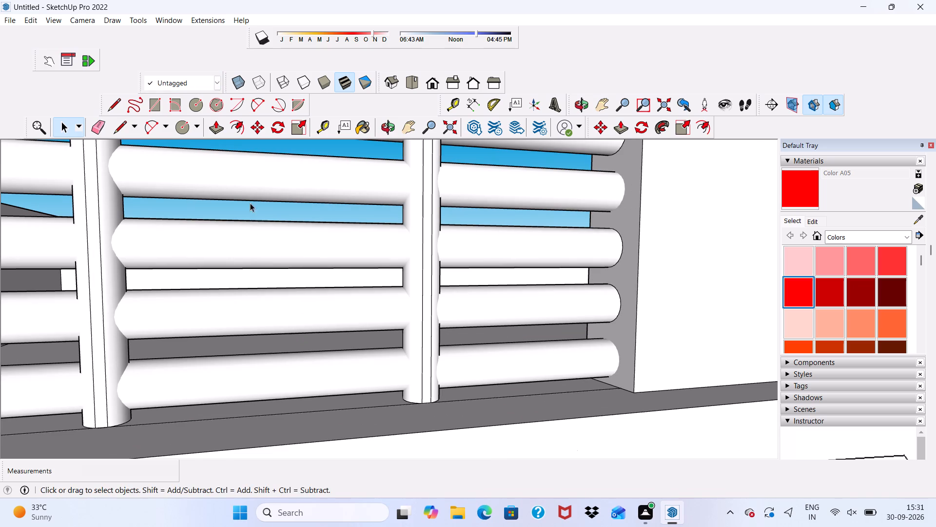
{"action": "left_click", "coordinate": [95, 125]}
{"action": "scroll", "coordinate": [149, 220], "scroll_direction": "down", "scroll_amount": 5}
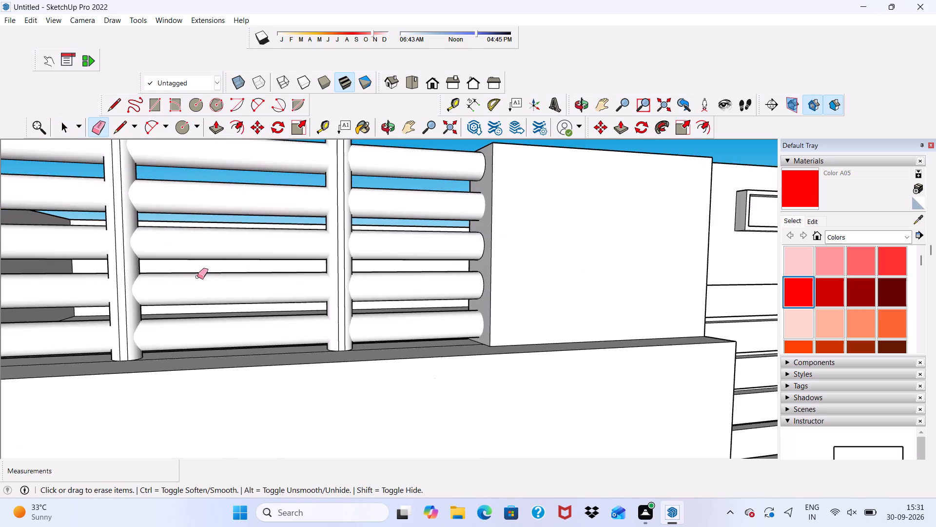
{"action": "scroll", "coordinate": [204, 282], "scroll_direction": "down", "scroll_amount": 5}
{"action": "middle_click_drag", "start_coordinate": [216, 295], "coordinate": [181, 346]}
{"action": "scroll", "coordinate": [180, 347], "scroll_direction": "up", "scroll_amount": 8}
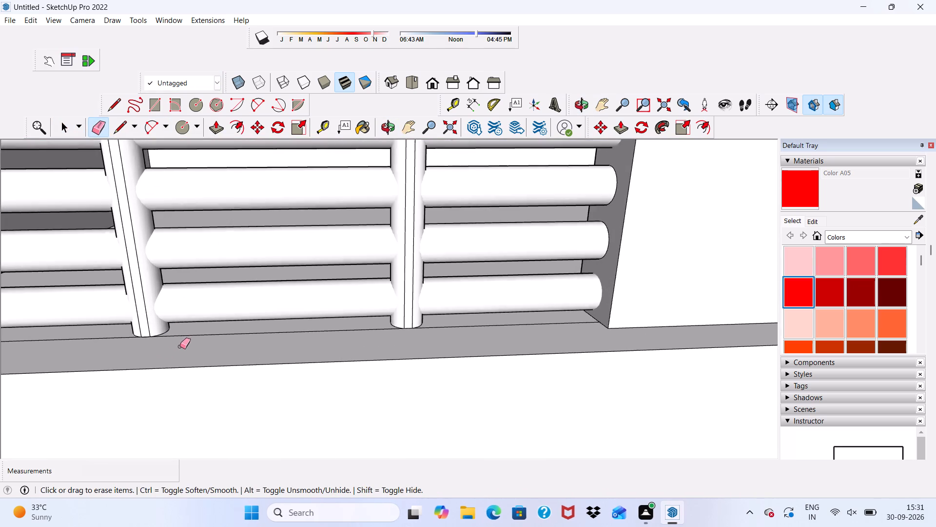
{"action": "scroll", "coordinate": [180, 346], "scroll_direction": "up", "scroll_amount": 1}
{"action": "left_click", "coordinate": [195, 333]}
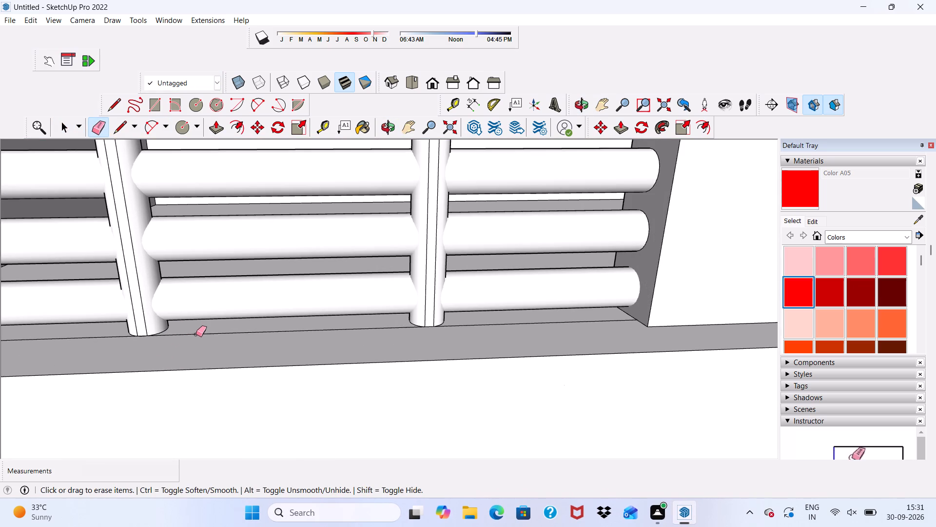
{"action": "left_click", "coordinate": [196, 336]}
{"action": "scroll", "coordinate": [214, 310], "scroll_direction": "down", "scroll_amount": 1}
{"action": "scroll", "coordinate": [214, 310], "scroll_direction": "up", "scroll_amount": 4}
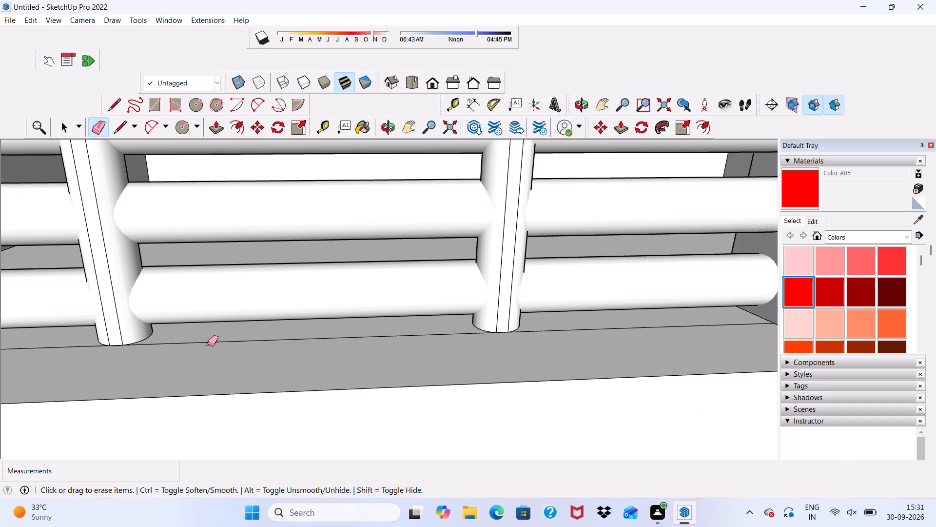
{"action": "left_click", "coordinate": [212, 341]}
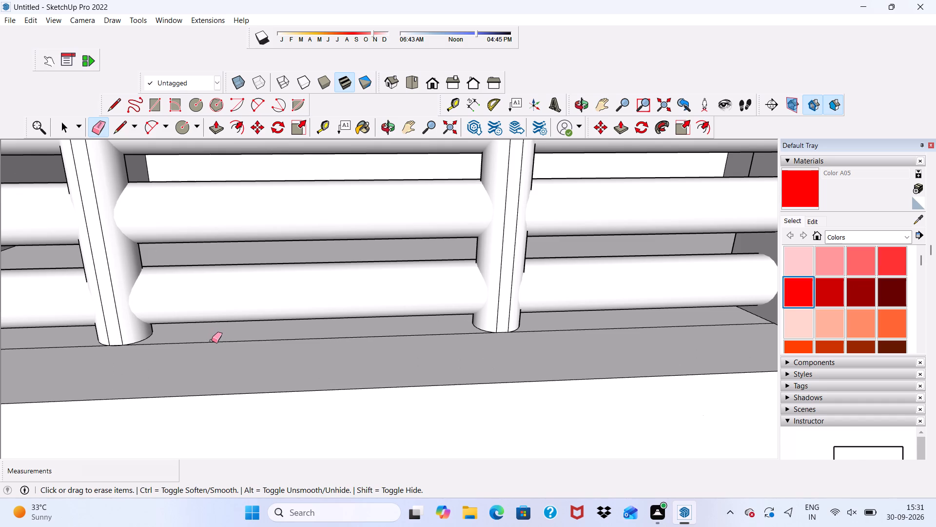
{"action": "left_click", "coordinate": [212, 343]}
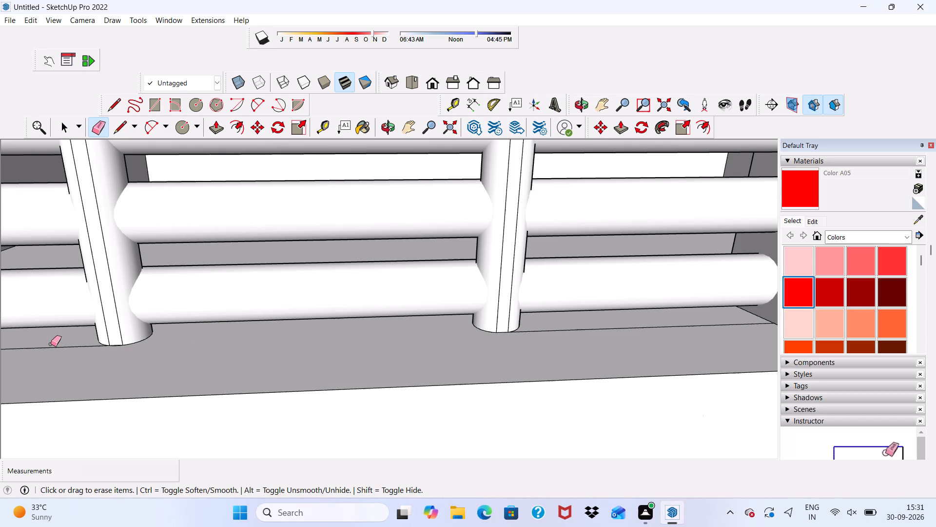
{"action": "left_click", "coordinate": [49, 348]}
Erase the remaining pieces of the floor strip's lengthwise line from the right upright to the right parapet section.
{"action": "scroll", "coordinate": [49, 348], "scroll_direction": "down", "scroll_amount": 6}
{"action": "scroll", "coordinate": [370, 367], "scroll_direction": "up", "scroll_amount": 1}
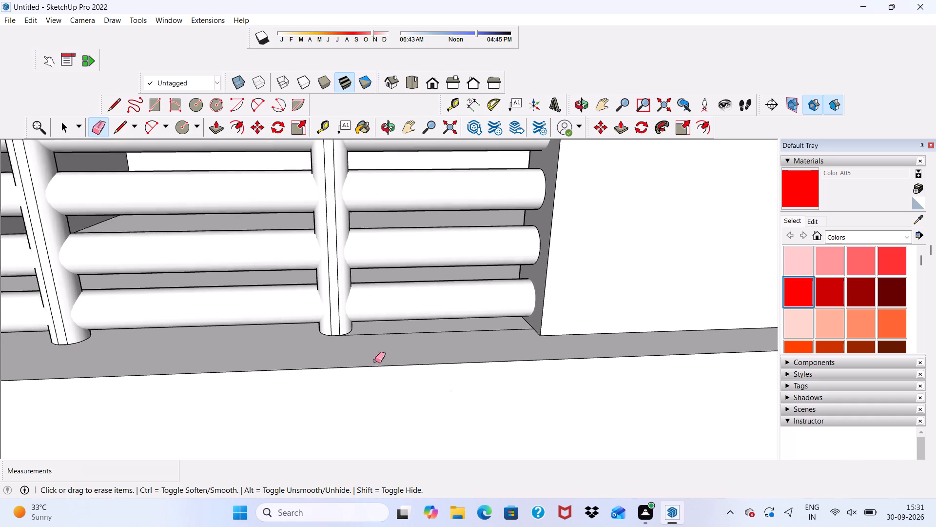
{"action": "scroll", "coordinate": [375, 361], "scroll_direction": "up", "scroll_amount": 2}
{"action": "left_click", "coordinate": [407, 326]}
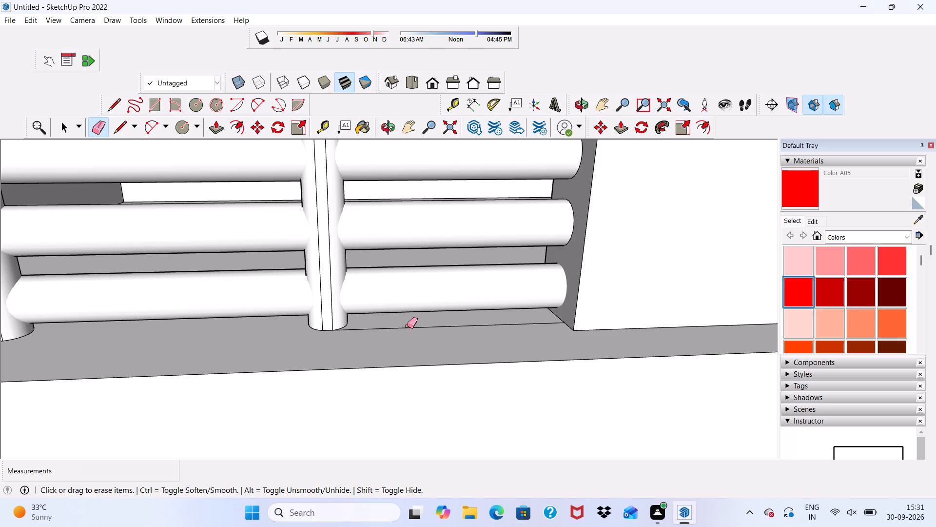
{"action": "scroll", "coordinate": [407, 326], "scroll_direction": "down", "scroll_amount": 1}
{"action": "scroll", "coordinate": [407, 326], "scroll_direction": "up", "scroll_amount": 8}
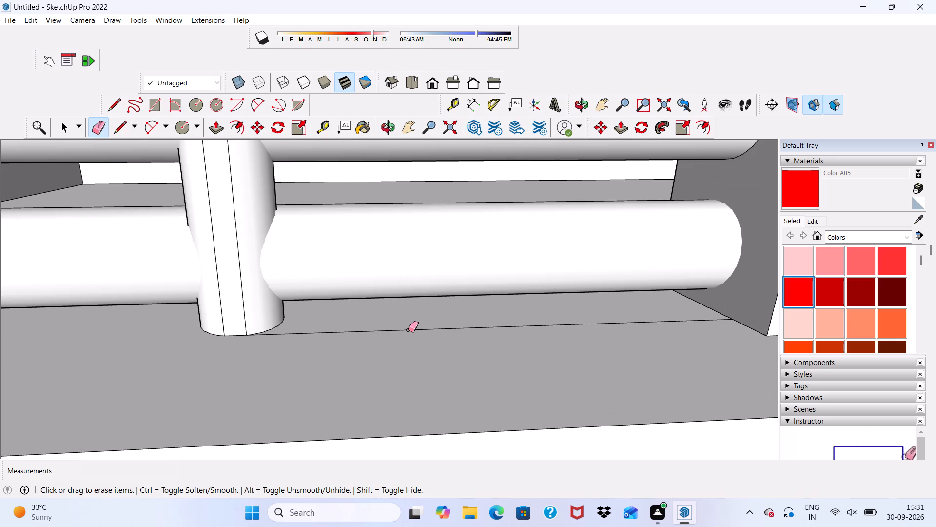
{"action": "left_click", "coordinate": [408, 330]}
{"action": "scroll", "coordinate": [408, 330], "scroll_direction": "down", "scroll_amount": 2}
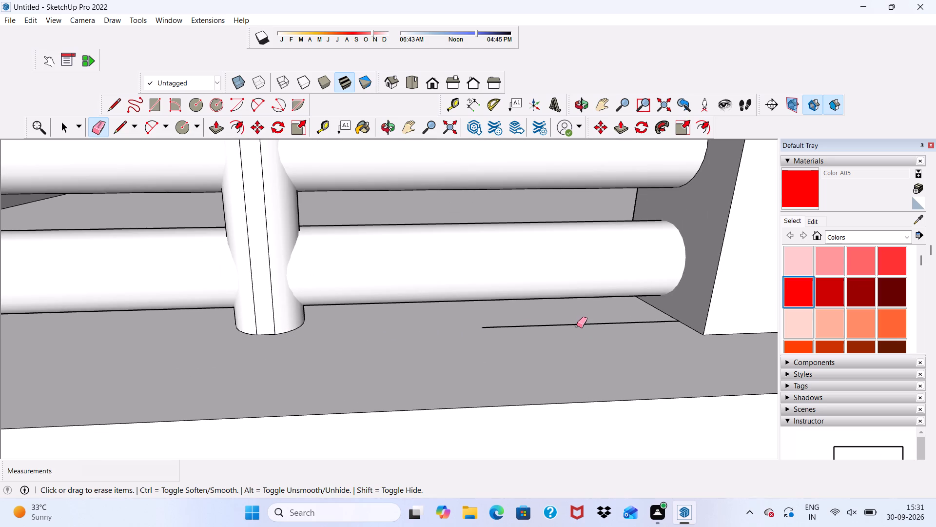
{"action": "left_click", "coordinate": [576, 325]}
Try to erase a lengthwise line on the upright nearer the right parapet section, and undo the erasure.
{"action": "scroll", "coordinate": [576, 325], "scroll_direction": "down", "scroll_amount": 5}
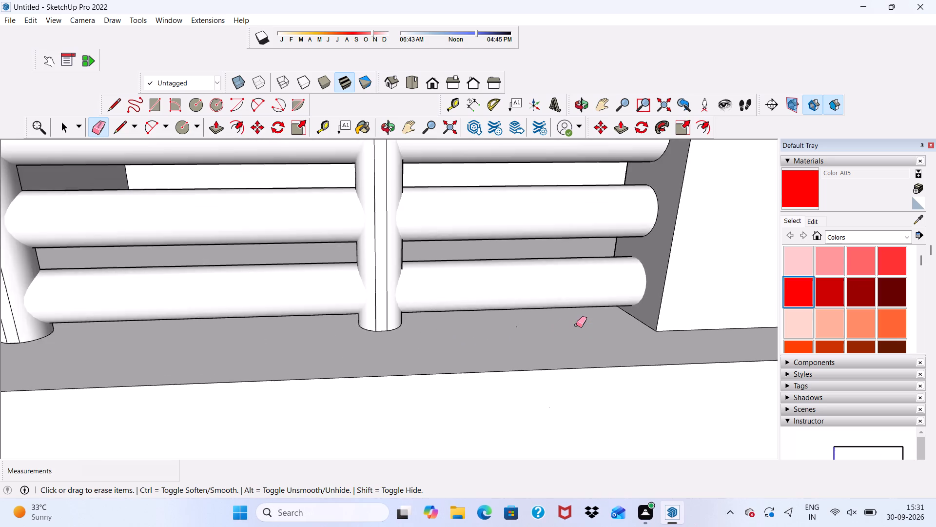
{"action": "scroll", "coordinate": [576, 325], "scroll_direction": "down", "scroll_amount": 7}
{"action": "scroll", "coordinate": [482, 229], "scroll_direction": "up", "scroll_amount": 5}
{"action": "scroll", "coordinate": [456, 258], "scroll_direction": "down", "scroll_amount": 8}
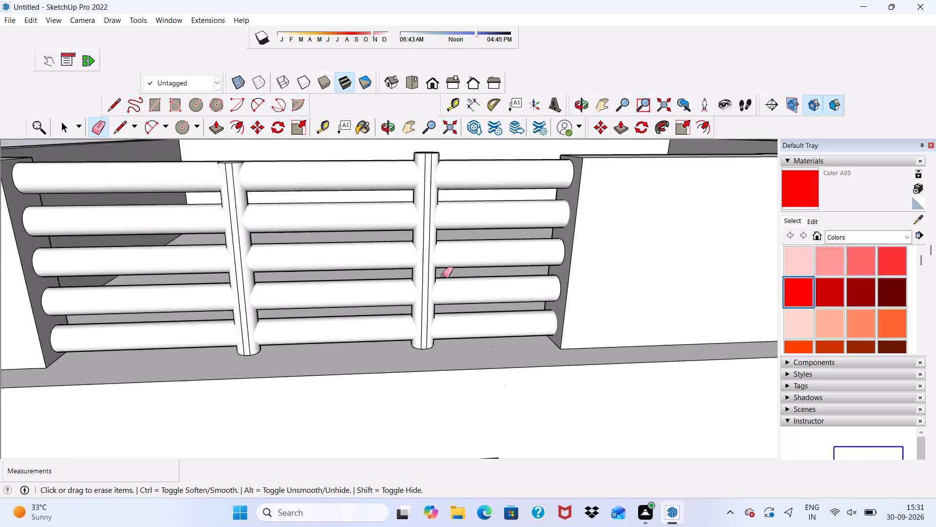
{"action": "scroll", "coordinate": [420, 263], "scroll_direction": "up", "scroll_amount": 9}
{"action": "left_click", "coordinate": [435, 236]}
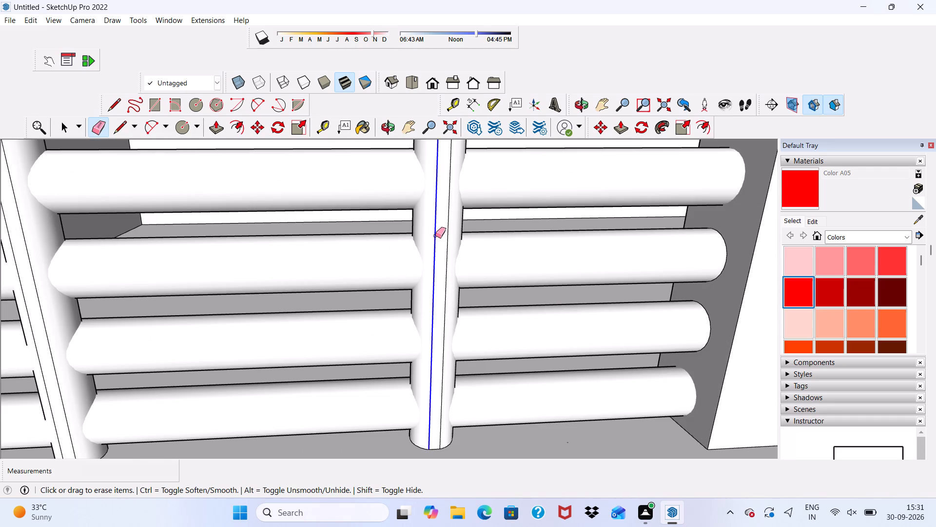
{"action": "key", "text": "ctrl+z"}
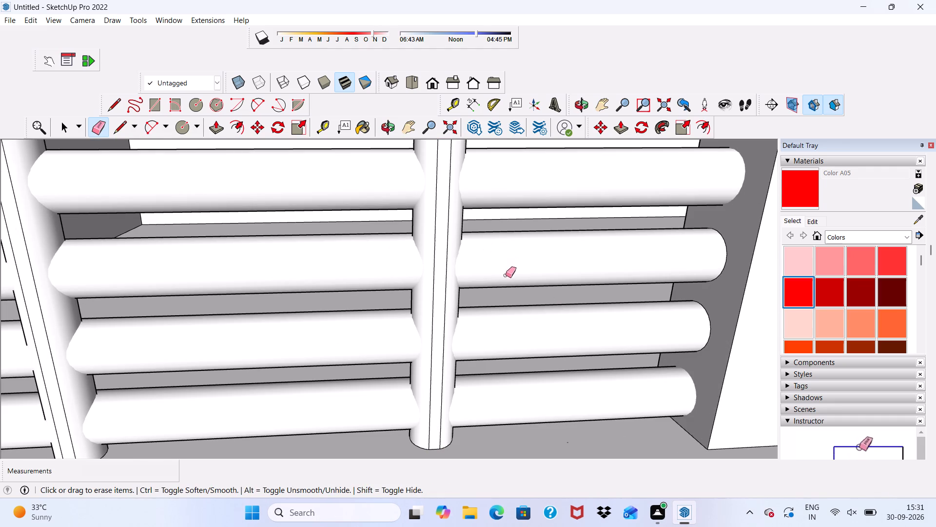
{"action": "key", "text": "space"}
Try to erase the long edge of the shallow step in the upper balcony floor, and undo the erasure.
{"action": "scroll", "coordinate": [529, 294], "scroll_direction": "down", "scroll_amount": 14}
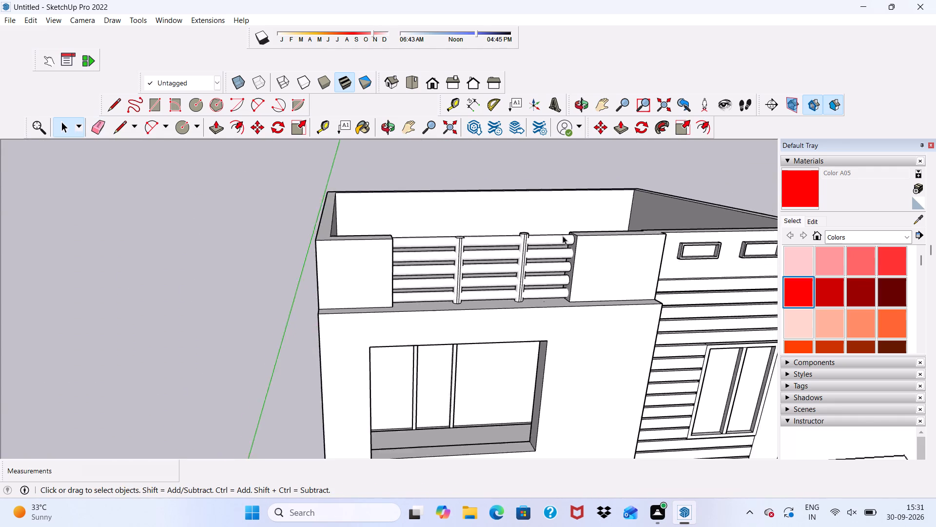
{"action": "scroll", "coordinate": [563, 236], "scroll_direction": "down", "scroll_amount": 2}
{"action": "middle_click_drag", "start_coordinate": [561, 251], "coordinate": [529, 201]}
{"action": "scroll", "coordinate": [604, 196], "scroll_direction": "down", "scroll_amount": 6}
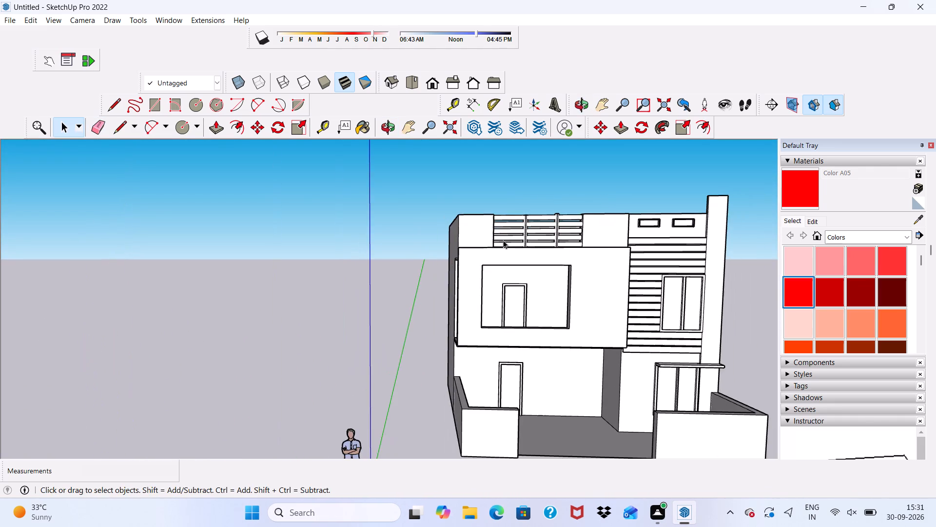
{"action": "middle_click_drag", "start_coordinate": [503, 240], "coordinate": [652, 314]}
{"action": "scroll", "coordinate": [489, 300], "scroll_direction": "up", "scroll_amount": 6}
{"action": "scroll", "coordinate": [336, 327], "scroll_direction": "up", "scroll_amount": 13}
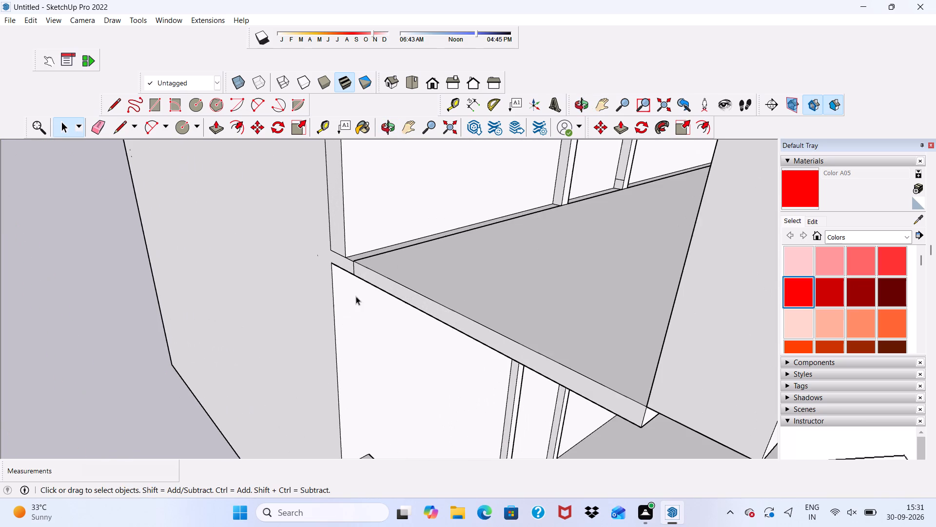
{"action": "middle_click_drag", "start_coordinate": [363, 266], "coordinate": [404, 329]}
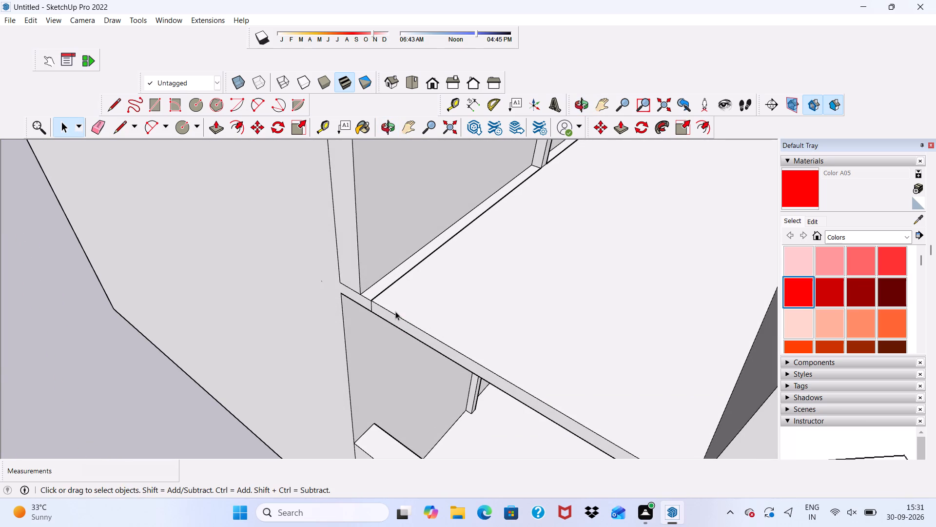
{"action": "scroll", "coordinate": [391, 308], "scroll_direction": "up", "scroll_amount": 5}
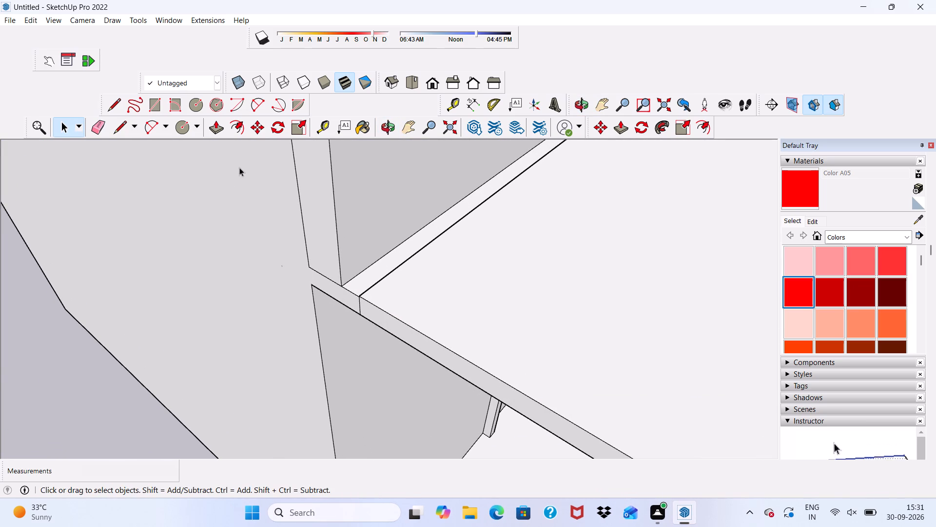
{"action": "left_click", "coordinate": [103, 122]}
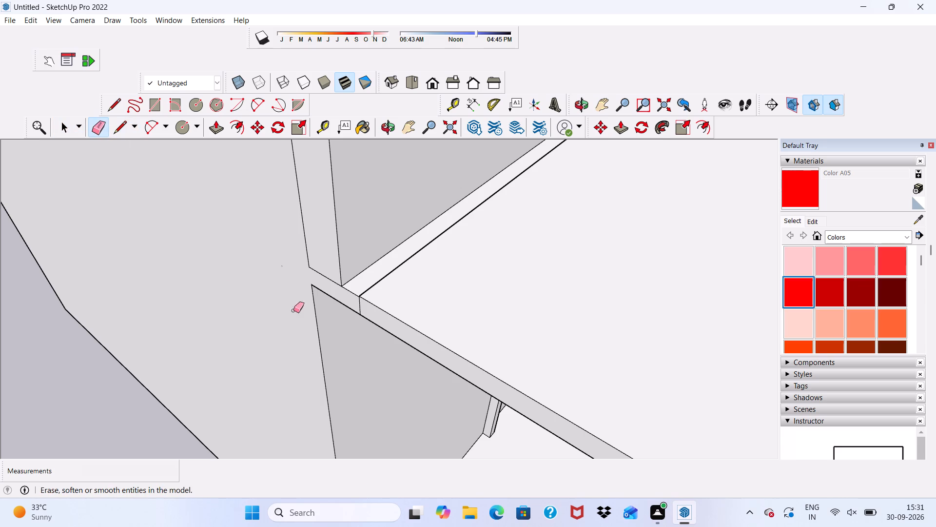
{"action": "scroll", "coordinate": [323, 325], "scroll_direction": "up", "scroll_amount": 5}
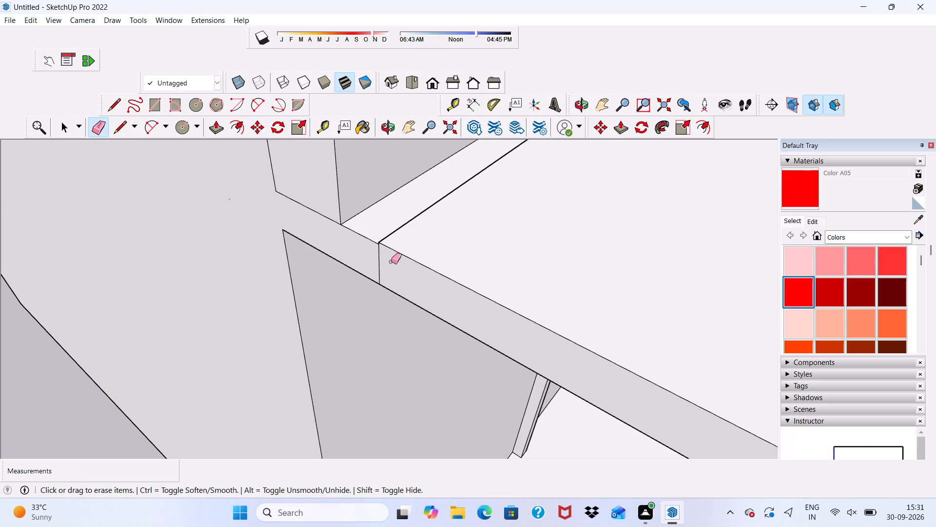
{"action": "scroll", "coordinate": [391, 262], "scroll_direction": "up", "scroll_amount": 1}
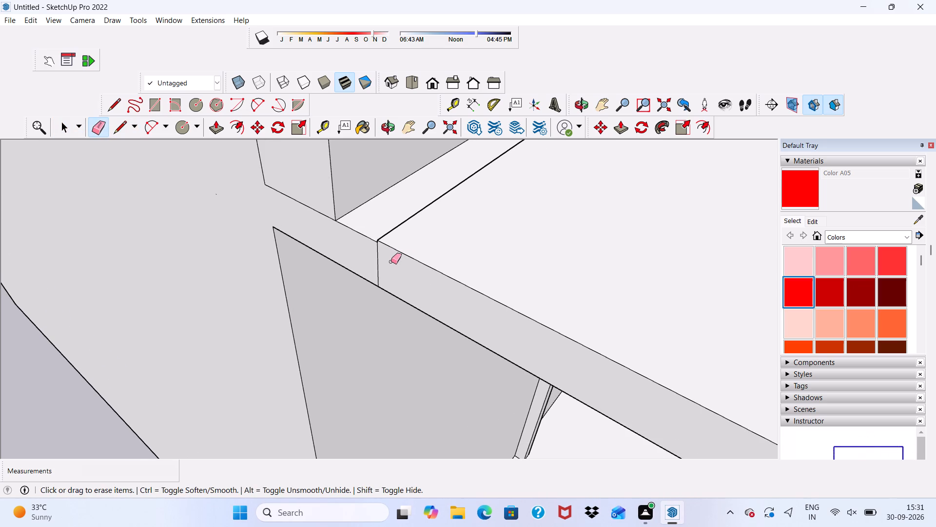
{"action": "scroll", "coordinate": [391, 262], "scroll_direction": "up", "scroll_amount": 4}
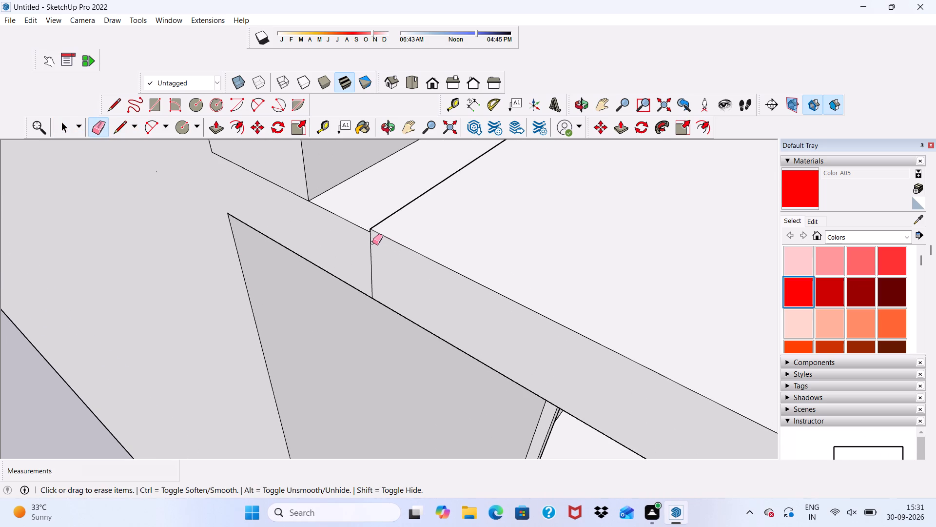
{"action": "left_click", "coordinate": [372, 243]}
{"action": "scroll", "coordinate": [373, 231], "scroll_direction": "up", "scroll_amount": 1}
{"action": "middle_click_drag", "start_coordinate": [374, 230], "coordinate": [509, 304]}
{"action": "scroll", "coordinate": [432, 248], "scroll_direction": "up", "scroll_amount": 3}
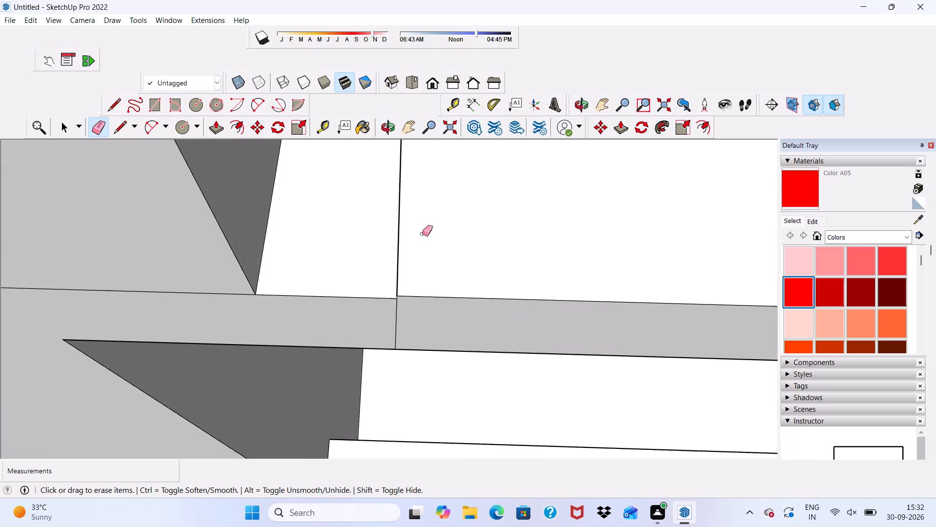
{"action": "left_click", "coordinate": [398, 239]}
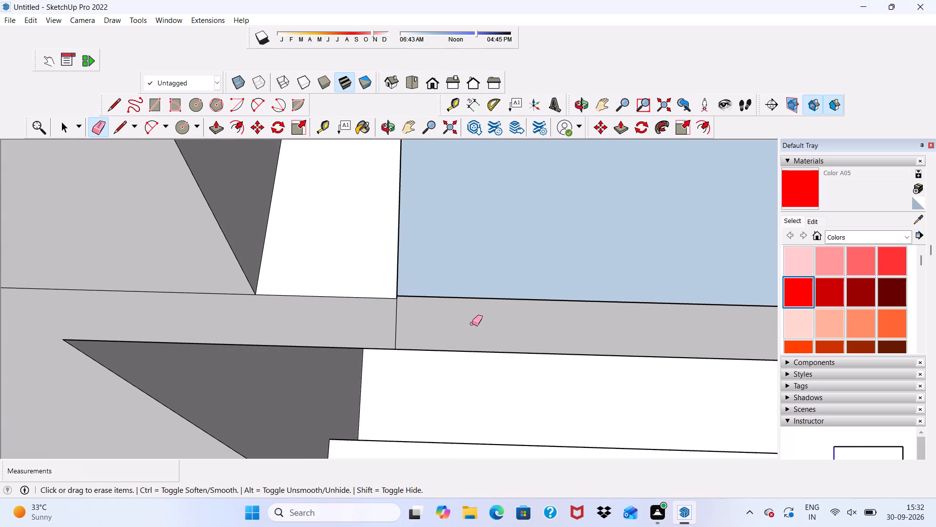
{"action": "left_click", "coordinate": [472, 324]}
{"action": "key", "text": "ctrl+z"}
Erase the short line crossing the balcony slab's side edge where the shallow floor step meets it.
{"action": "scroll", "coordinate": [396, 307], "scroll_direction": "up", "scroll_amount": 8}
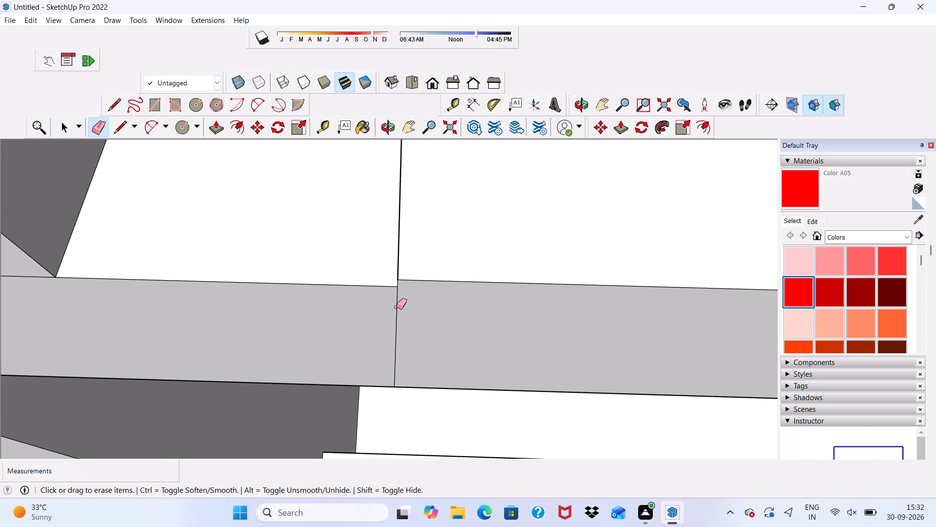
{"action": "scroll", "coordinate": [396, 307], "scroll_direction": "up", "scroll_amount": 1}
{"action": "left_click", "coordinate": [396, 306]}
{"action": "scroll", "coordinate": [397, 287], "scroll_direction": "down", "scroll_amount": 1}
{"action": "scroll", "coordinate": [397, 287], "scroll_direction": "up", "scroll_amount": 1}
{"action": "middle_click_drag", "start_coordinate": [397, 287], "coordinate": [632, 254]}
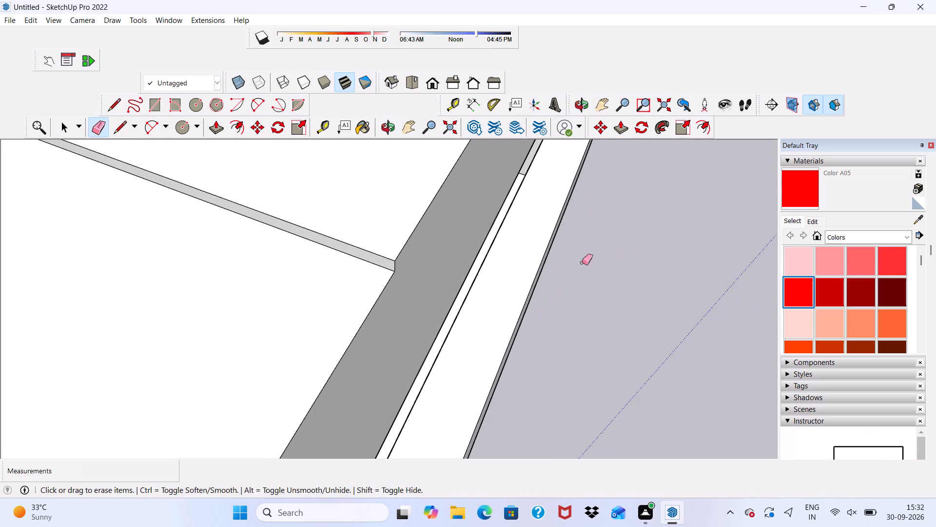
{"action": "scroll", "coordinate": [491, 273], "scroll_direction": "down", "scroll_amount": 1}
{"action": "middle_click_drag", "start_coordinate": [491, 273], "coordinate": [345, 318]}
{"action": "key", "text": "space"}
Push/Pull the narrow face of the shallow step in the balcony floor about 1 1/16" towards the adjoining wall.
{"action": "scroll", "coordinate": [342, 305], "scroll_direction": "down", "scroll_amount": 3}
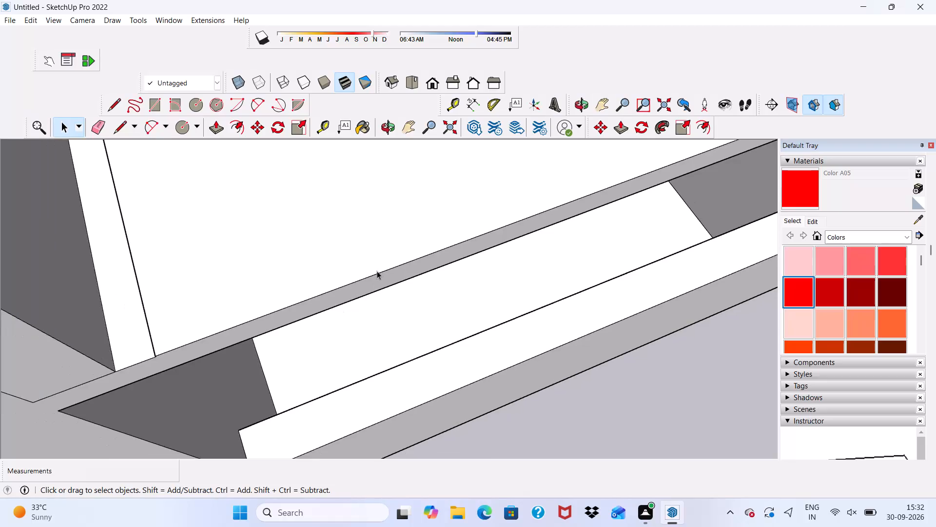
{"action": "scroll", "coordinate": [377, 271], "scroll_direction": "down", "scroll_amount": 5}
{"action": "middle_click_drag", "start_coordinate": [377, 271], "coordinate": [476, 252]}
{"action": "scroll", "coordinate": [351, 328], "scroll_direction": "up", "scroll_amount": 5}
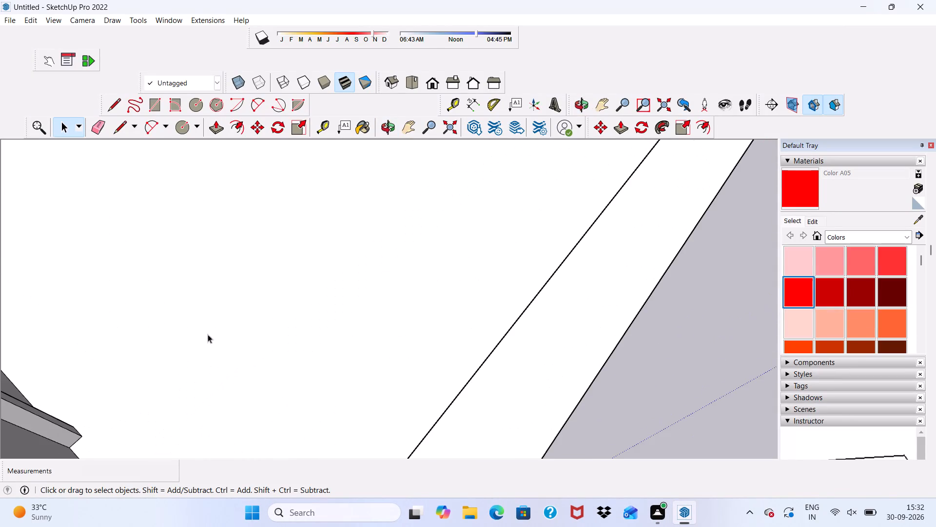
{"action": "scroll", "coordinate": [223, 328], "scroll_direction": "down", "scroll_amount": 1}
{"action": "scroll", "coordinate": [229, 330], "scroll_direction": "up", "scroll_amount": 1}
{"action": "scroll", "coordinate": [233, 331], "scroll_direction": "down", "scroll_amount": 7}
{"action": "middle_click_drag", "start_coordinate": [184, 349], "coordinate": [123, 285]}
{"action": "scroll", "coordinate": [123, 285], "scroll_direction": "down", "scroll_amount": 1}
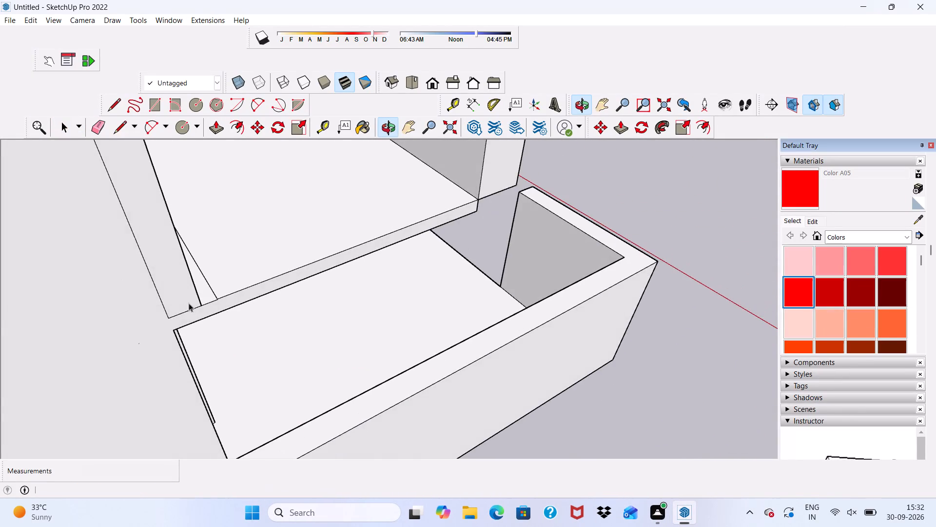
{"action": "scroll", "coordinate": [189, 286], "scroll_direction": "up", "scroll_amount": 16}
{"action": "middle_click_drag", "start_coordinate": [233, 267], "coordinate": [316, 251]}
{"action": "scroll", "coordinate": [314, 318], "scroll_direction": "up", "scroll_amount": 10}
{"action": "left_click", "coordinate": [283, 403]}
{"action": "scroll", "coordinate": [283, 403], "scroll_direction": "up", "scroll_amount": 9}
{"action": "left_click", "coordinate": [294, 398]}
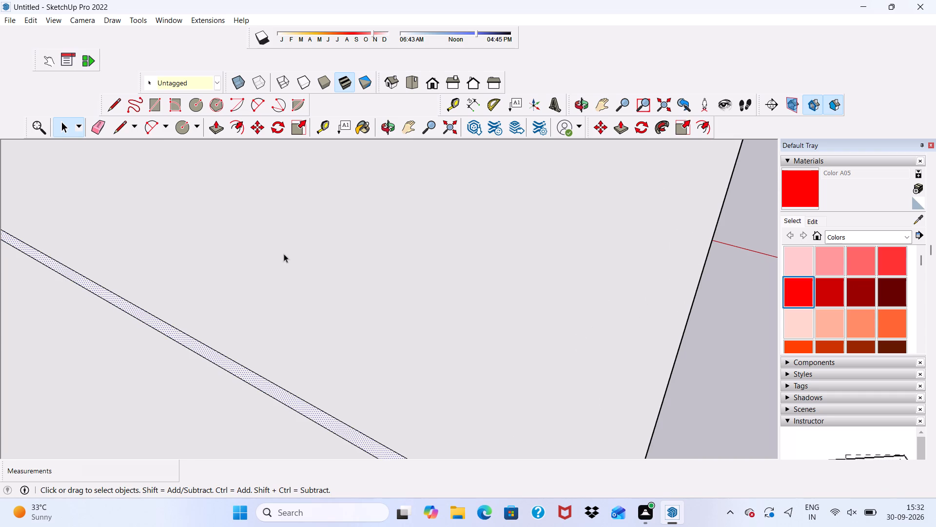
{"action": "left_click", "coordinate": [208, 121]}
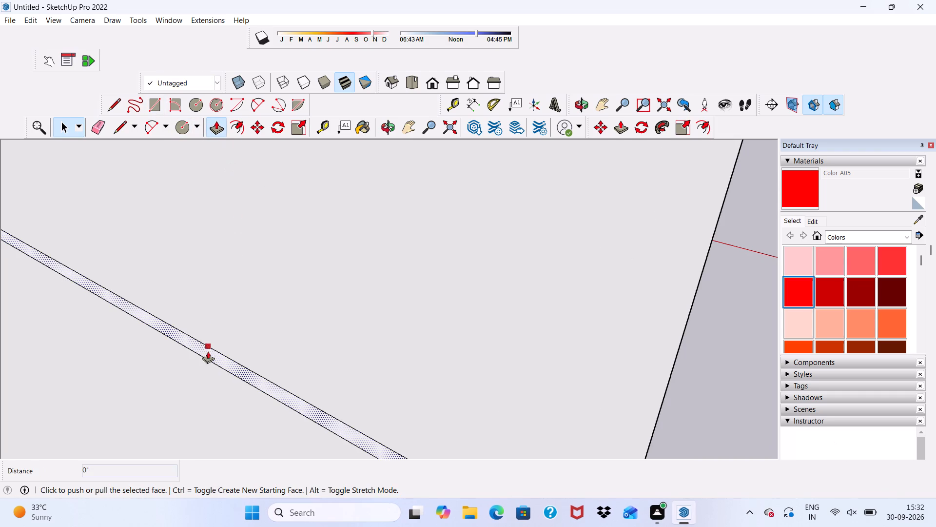
{"action": "left_click_drag", "start_coordinate": [213, 351], "coordinate": [59, 415]}
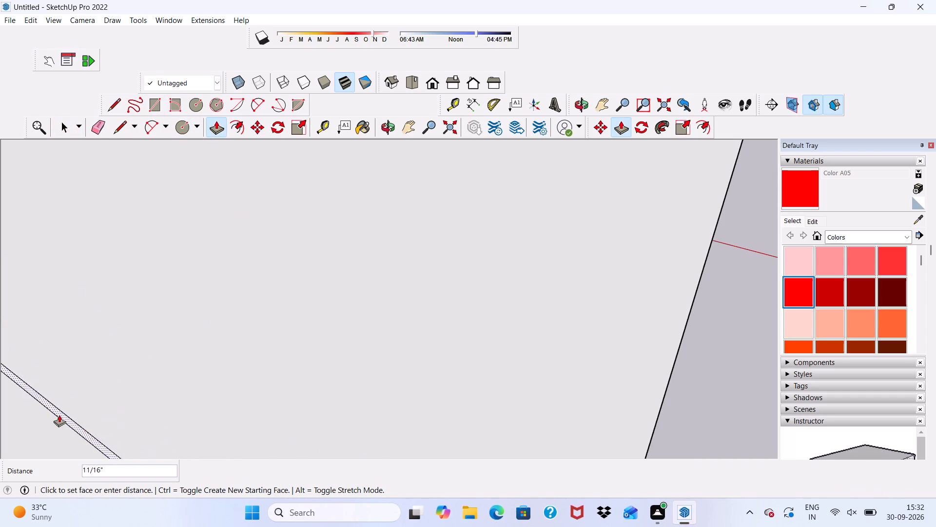
{"action": "left_click_drag", "start_coordinate": [59, 415], "coordinate": [0, 438]}
Push/Pull the same narrow step face a further 1 15/16" to the wall so the step disappears.
{"action": "scroll", "coordinate": [140, 334], "scroll_direction": "down", "scroll_amount": 8}
{"action": "scroll", "coordinate": [311, 309], "scroll_direction": "up", "scroll_amount": 1}
{"action": "scroll", "coordinate": [314, 309], "scroll_direction": "down", "scroll_amount": 2}
{"action": "scroll", "coordinate": [276, 329], "scroll_direction": "down", "scroll_amount": 3}
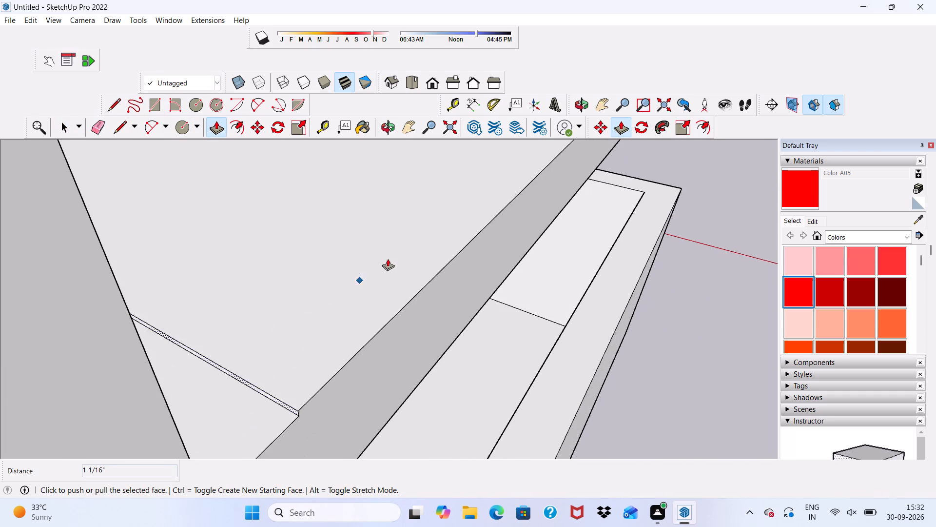
{"action": "scroll", "coordinate": [388, 259], "scroll_direction": "down", "scroll_amount": 4}
{"action": "scroll", "coordinate": [383, 267], "scroll_direction": "up", "scroll_amount": 1}
{"action": "scroll", "coordinate": [349, 322], "scroll_direction": "down", "scroll_amount": 1}
{"action": "scroll", "coordinate": [298, 390], "scroll_direction": "up", "scroll_amount": 9}
{"action": "left_click_drag", "start_coordinate": [314, 364], "coordinate": [315, 364]}
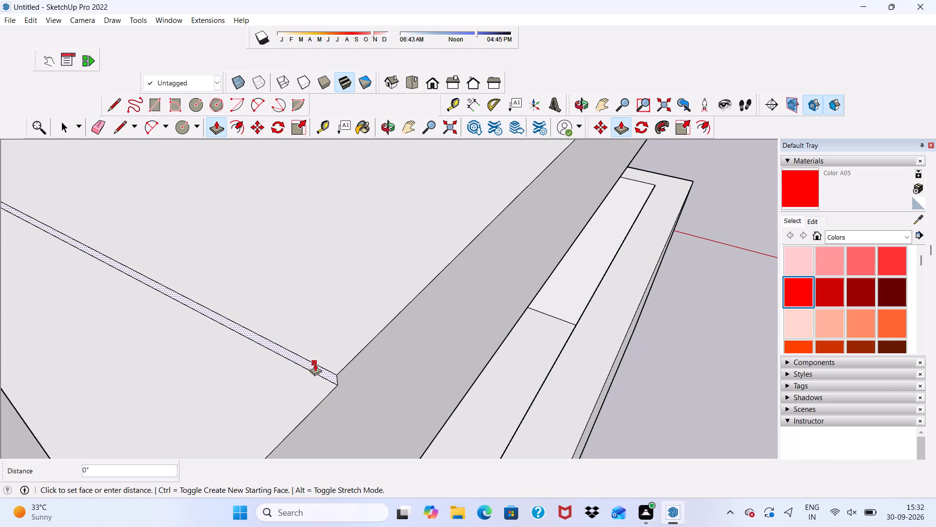
{"action": "left_click_drag", "start_coordinate": [315, 364], "coordinate": [57, 486]}
{"action": "scroll", "coordinate": [231, 346], "scroll_direction": "down", "scroll_amount": 5}
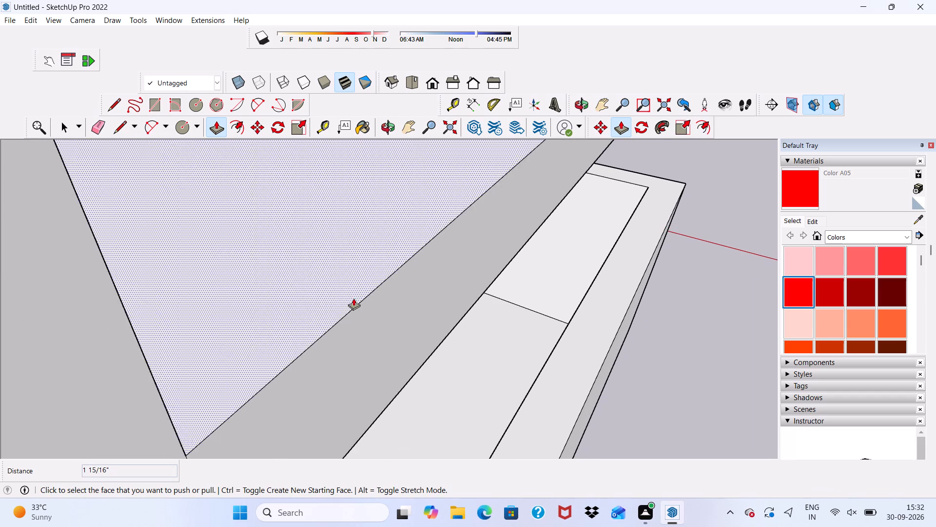
Examine the corner where the balcony floor, the wall and the slab's side edge meet.
{"action": "scroll", "coordinate": [357, 294], "scroll_direction": "down", "scroll_amount": 6}
{"action": "middle_click_drag", "start_coordinate": [330, 346], "coordinate": [73, 413]}
{"action": "scroll", "coordinate": [243, 270], "scroll_direction": "up", "scroll_amount": 4}
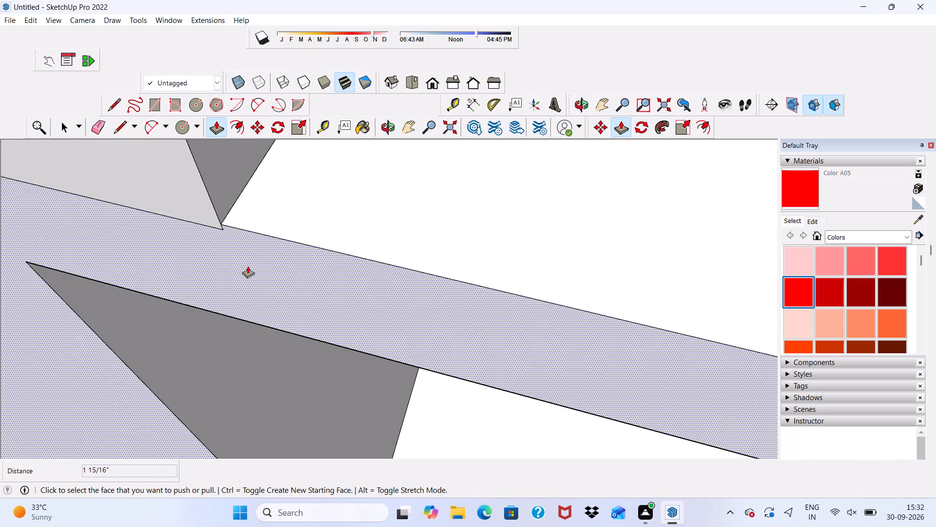
{"action": "scroll", "coordinate": [248, 266], "scroll_direction": "up", "scroll_amount": 1}
{"action": "scroll", "coordinate": [268, 216], "scroll_direction": "up", "scroll_amount": 1}
{"action": "middle_click_drag", "start_coordinate": [268, 216], "coordinate": [330, 225]}
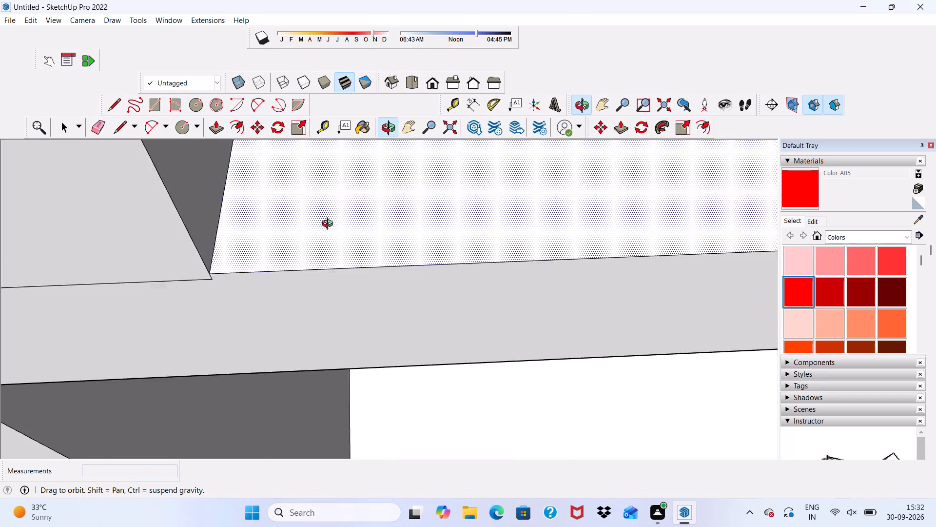
{"action": "middle_click_drag", "start_coordinate": [330, 225], "coordinate": [270, 249]}
{"action": "key", "text": "space"}
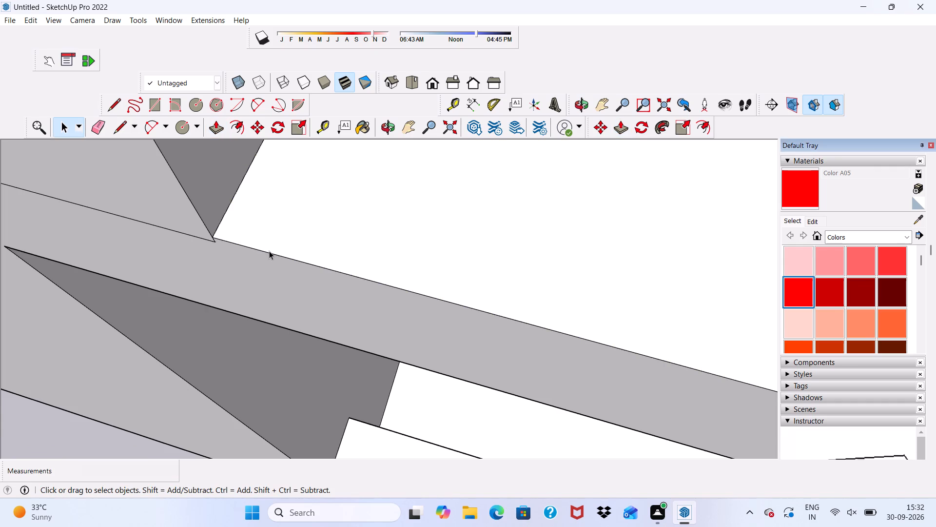
{"action": "scroll", "coordinate": [269, 251], "scroll_direction": "down", "scroll_amount": 5}
{"action": "middle_click_drag", "start_coordinate": [278, 243], "coordinate": [182, 373]}
{"action": "scroll", "coordinate": [289, 279], "scroll_direction": "down", "scroll_amount": 1}
{"action": "middle_click_drag", "start_coordinate": [180, 299], "coordinate": [192, 241]}
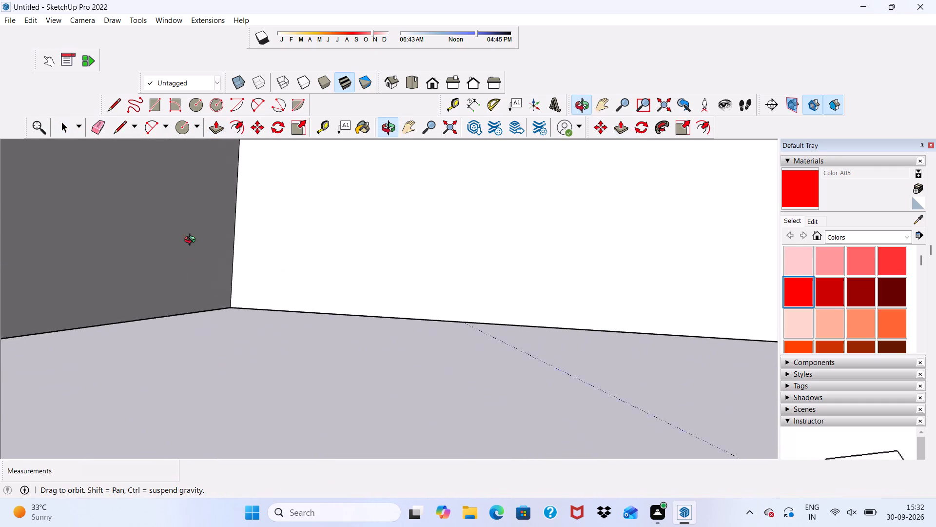
{"action": "middle_click_drag", "start_coordinate": [192, 241], "coordinate": [215, 192]}
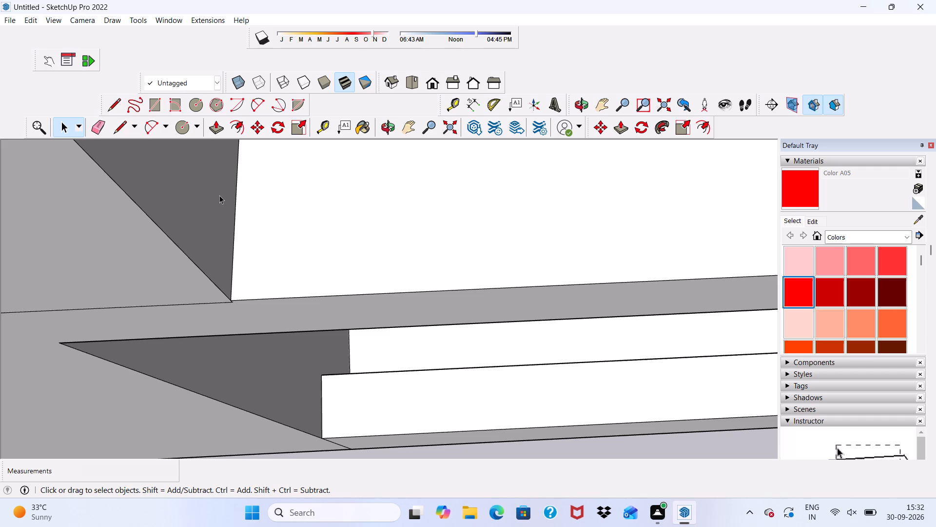
Examine the balcony slab and the open side of the balcony around the wall corner.
{"action": "scroll", "coordinate": [208, 285], "scroll_direction": "down", "scroll_amount": 2}
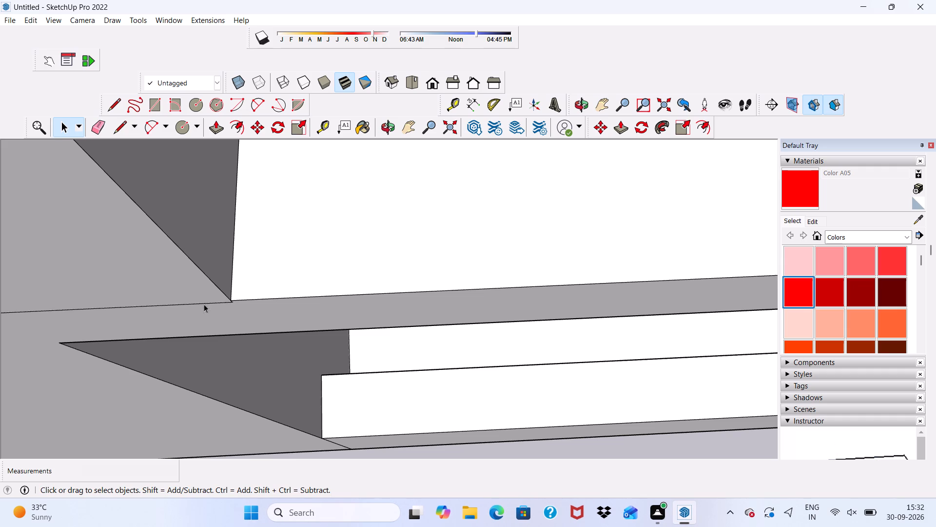
{"action": "scroll", "coordinate": [204, 304], "scroll_direction": "down", "scroll_amount": 2}
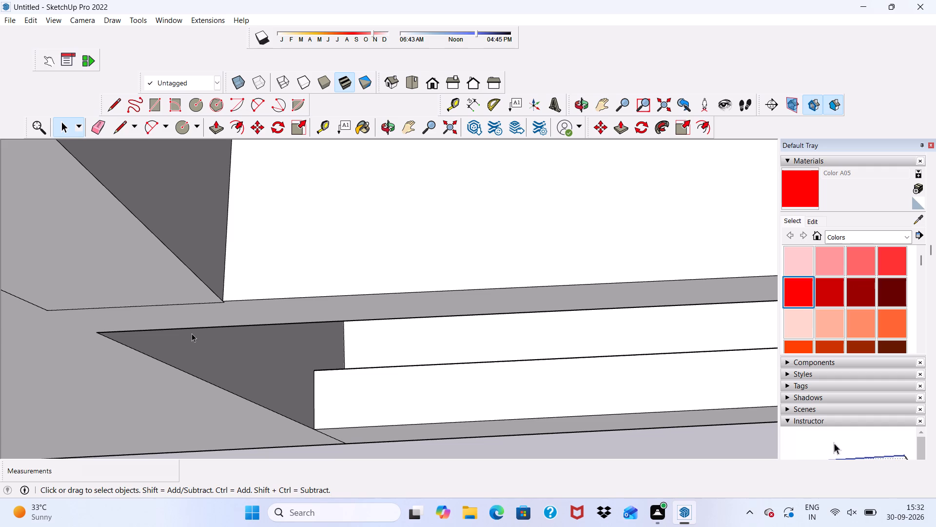
{"action": "scroll", "coordinate": [192, 333], "scroll_direction": "down", "scroll_amount": 3}
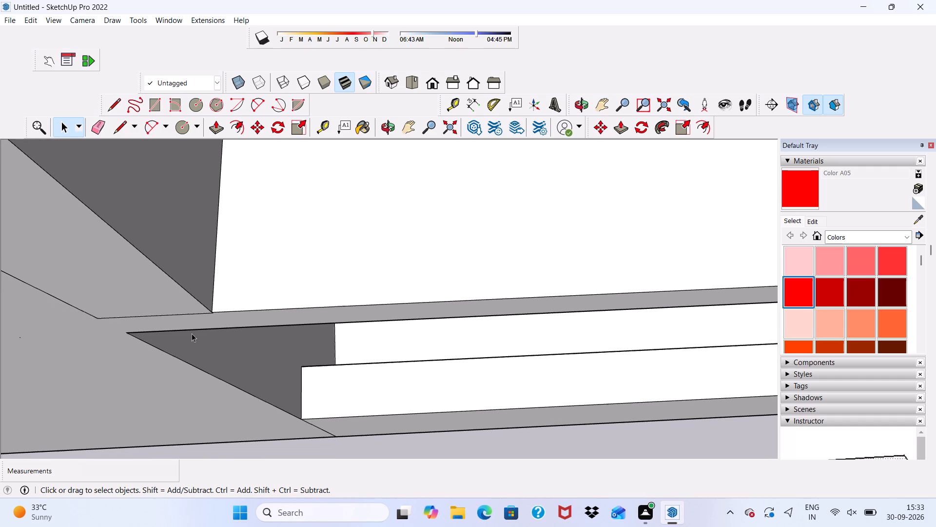
{"action": "scroll", "coordinate": [192, 333], "scroll_direction": "down", "scroll_amount": 1}
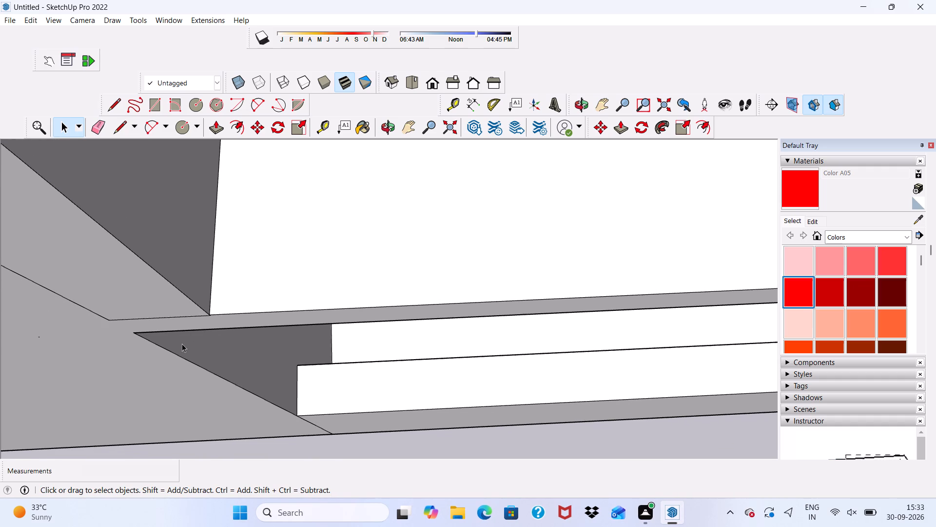
{"action": "scroll", "coordinate": [182, 344], "scroll_direction": "down", "scroll_amount": 2}
{"action": "scroll", "coordinate": [182, 344], "scroll_direction": "up", "scroll_amount": 1}
{"action": "scroll", "coordinate": [182, 344], "scroll_direction": "down", "scroll_amount": 1}
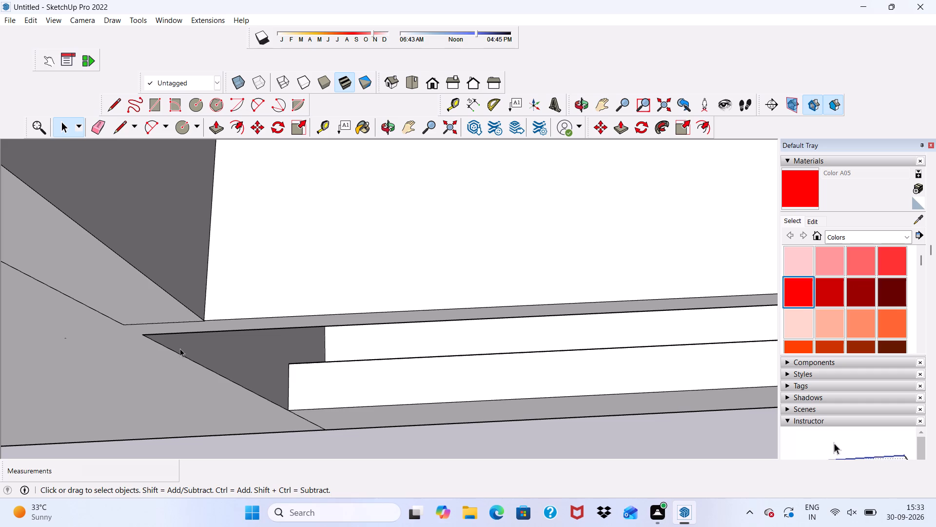
{"action": "scroll", "coordinate": [180, 348], "scroll_direction": "up", "scroll_amount": 1}
{"action": "scroll", "coordinate": [180, 348], "scroll_direction": "down", "scroll_amount": 6}
{"action": "scroll", "coordinate": [159, 398], "scroll_direction": "down", "scroll_amount": 4}
{"action": "scroll", "coordinate": [198, 349], "scroll_direction": "down", "scroll_amount": 5}
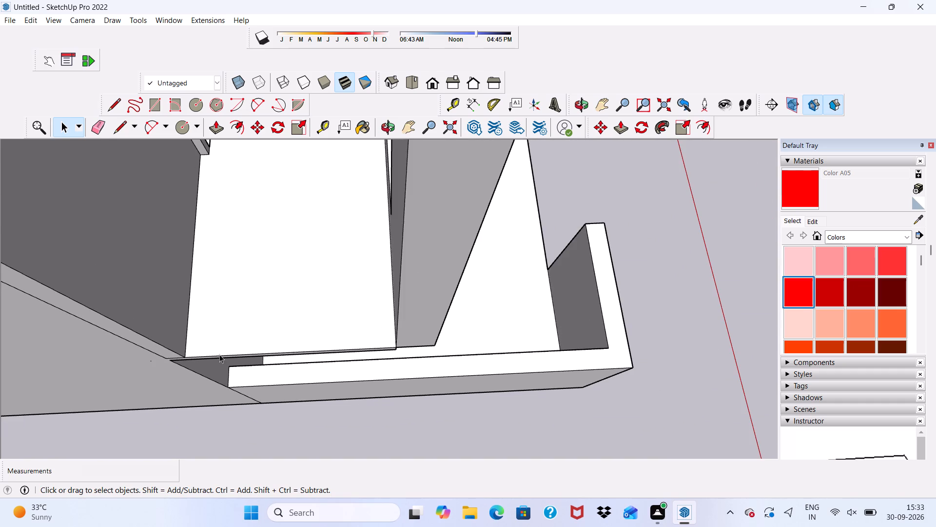
{"action": "scroll", "coordinate": [219, 354], "scroll_direction": "down", "scroll_amount": 2}
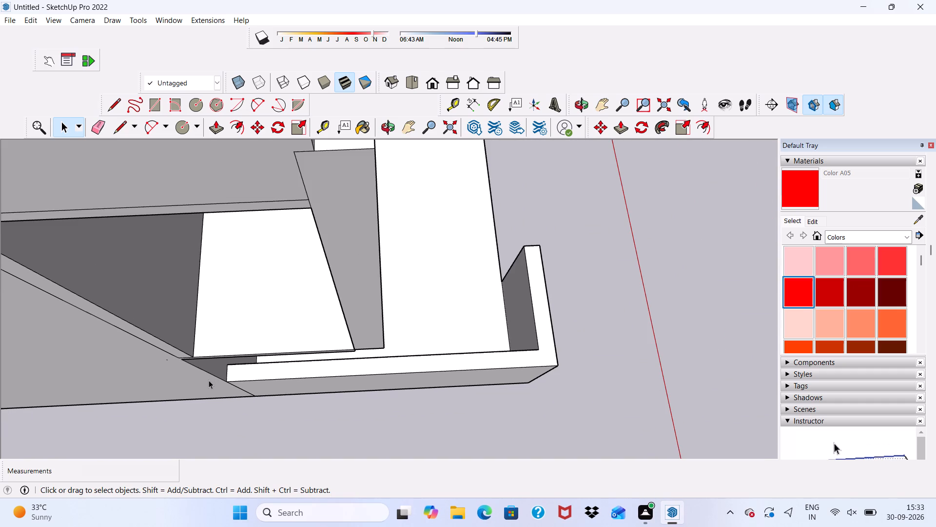
{"action": "scroll", "coordinate": [209, 380], "scroll_direction": "down", "scroll_amount": 5}
{"action": "scroll", "coordinate": [184, 417], "scroll_direction": "down", "scroll_amount": 6}
{"action": "scroll", "coordinate": [177, 437], "scroll_direction": "up", "scroll_amount": 4}
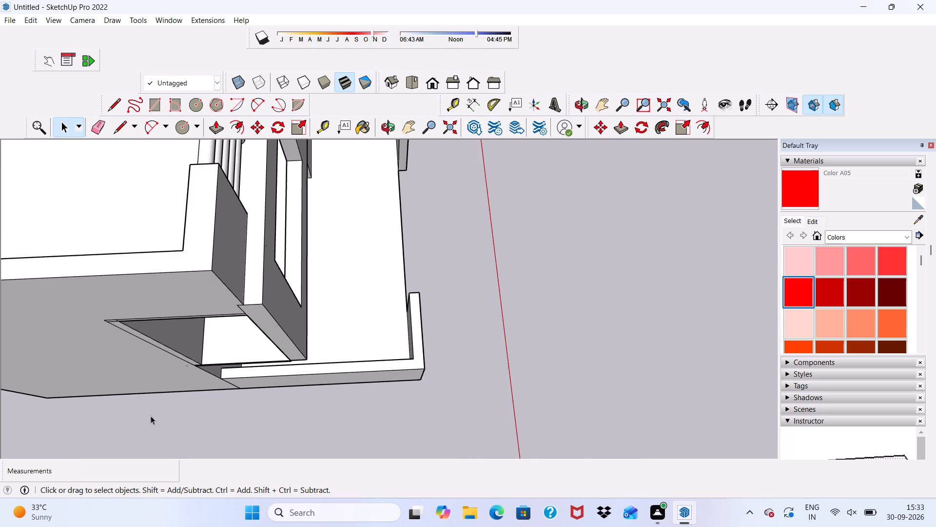
{"action": "scroll", "coordinate": [178, 376], "scroll_direction": "down", "scroll_amount": 3}
Draw a narrow rectangle about 5' 5 1/4" by 1 11/16" on the balcony floor along its open side edge.
{"action": "middle_click_drag", "start_coordinate": [195, 377], "coordinate": [156, 294]}
{"action": "scroll", "coordinate": [157, 332], "scroll_direction": "up", "scroll_amount": 10}
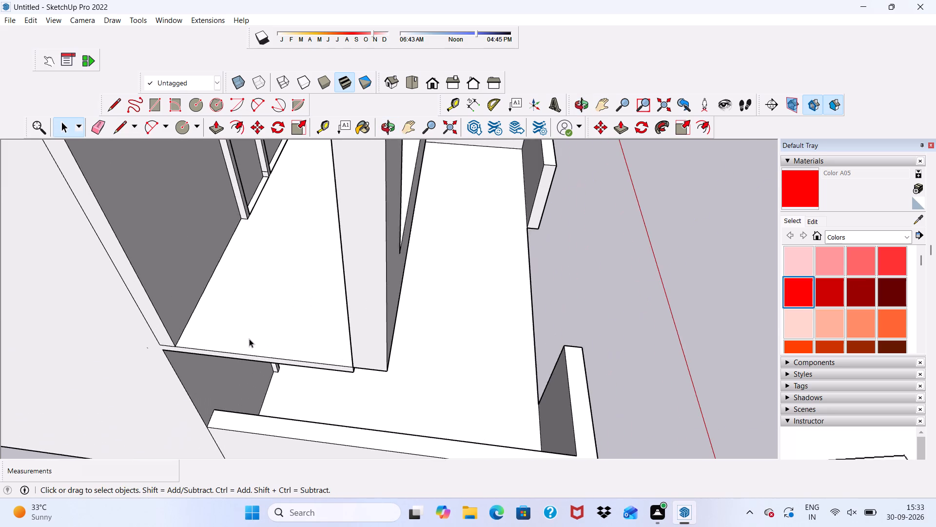
{"action": "scroll", "coordinate": [113, 291], "scroll_direction": "up", "scroll_amount": 4}
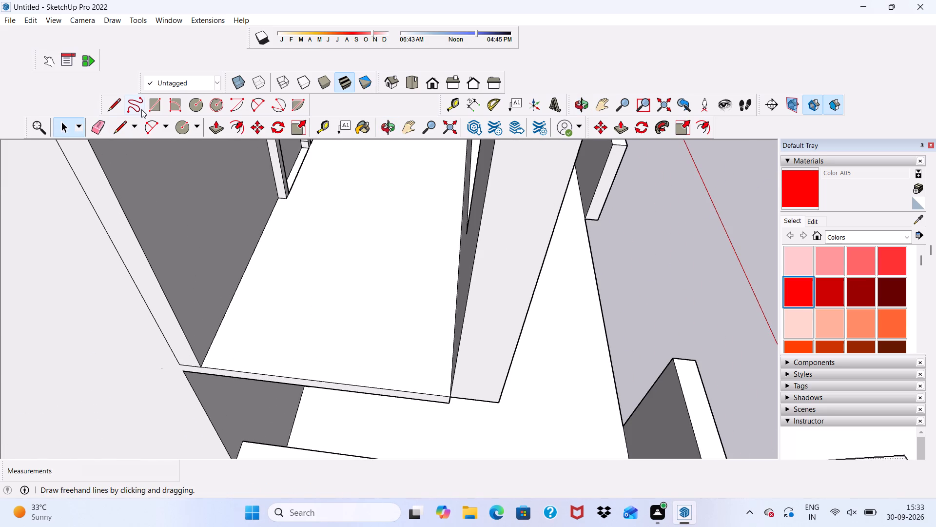
{"action": "left_click", "coordinate": [152, 103]}
{"action": "scroll", "coordinate": [214, 289], "scroll_direction": "up", "scroll_amount": 2}
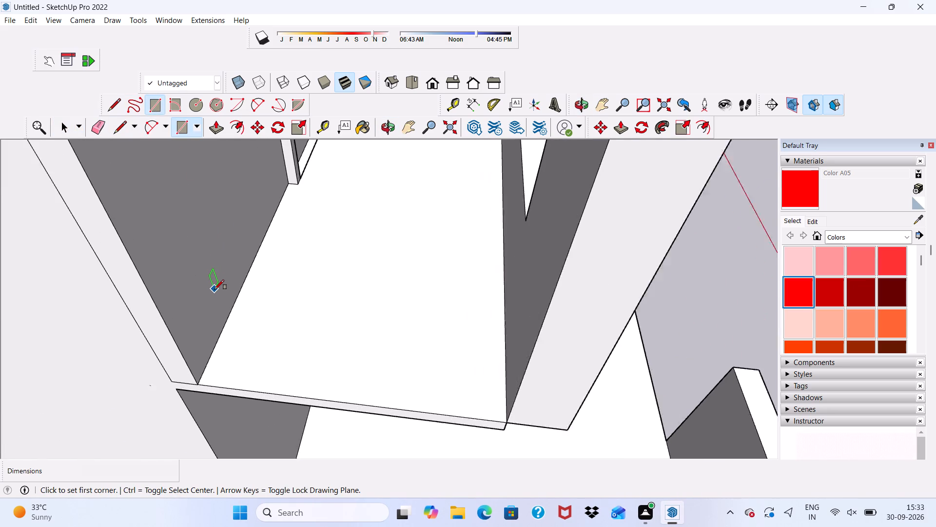
{"action": "scroll", "coordinate": [214, 289], "scroll_direction": "up", "scroll_amount": 1}
{"action": "scroll", "coordinate": [214, 289], "scroll_direction": "down", "scroll_amount": 1}
{"action": "scroll", "coordinate": [214, 289], "scroll_direction": "up", "scroll_amount": 1}
{"action": "scroll", "coordinate": [214, 289], "scroll_direction": "down", "scroll_amount": 6}
{"action": "scroll", "coordinate": [259, 357], "scroll_direction": "up", "scroll_amount": 4}
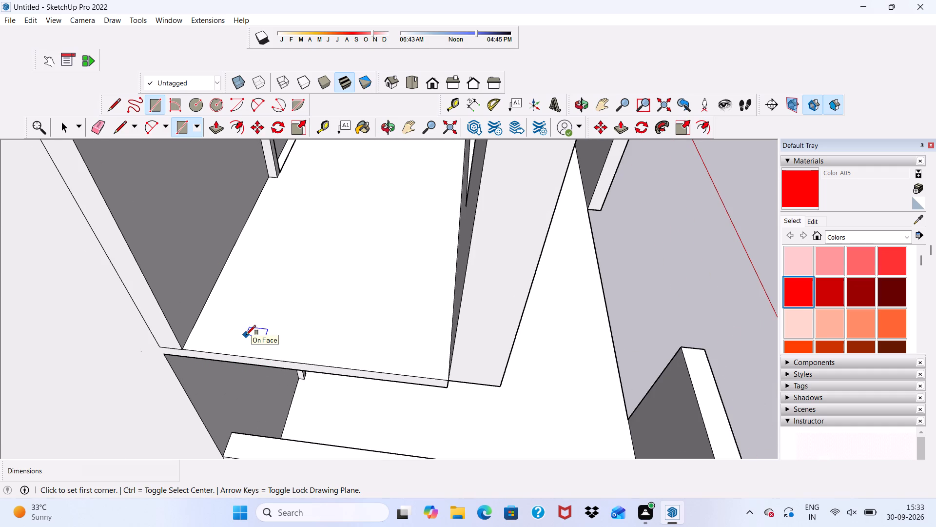
{"action": "scroll", "coordinate": [246, 335], "scroll_direction": "down", "scroll_amount": 3}
{"action": "scroll", "coordinate": [209, 345], "scroll_direction": "up", "scroll_amount": 10}
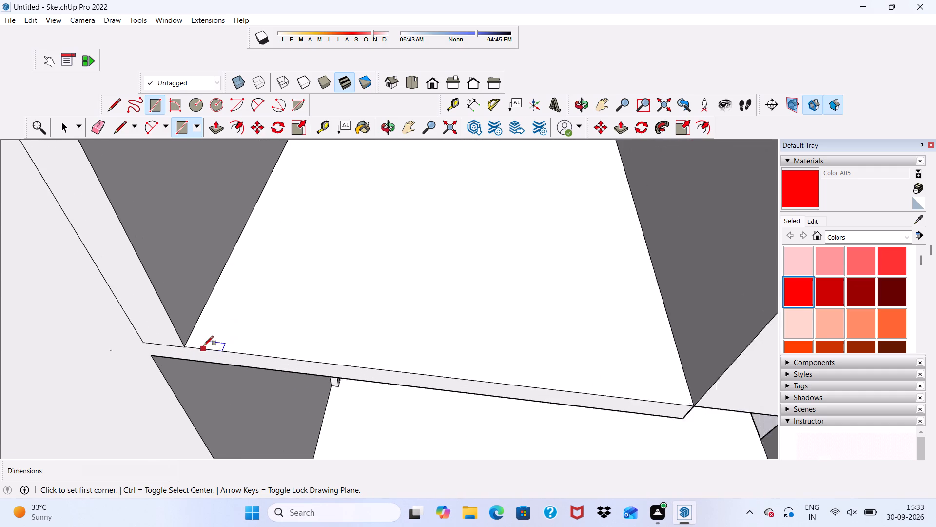
{"action": "scroll", "coordinate": [201, 343], "scroll_direction": "up", "scroll_amount": 11}
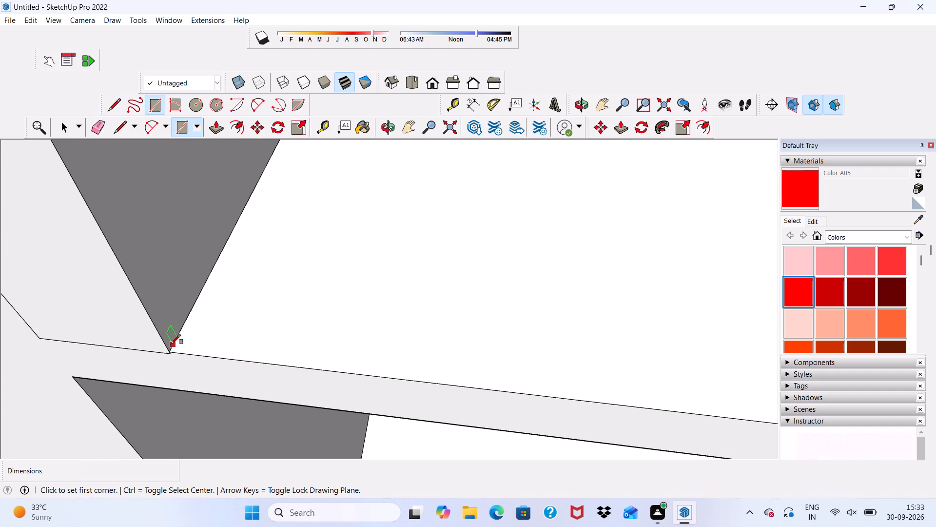
{"action": "scroll", "coordinate": [171, 344], "scroll_direction": "up", "scroll_amount": 4}
{"action": "left_click", "coordinate": [168, 355]}
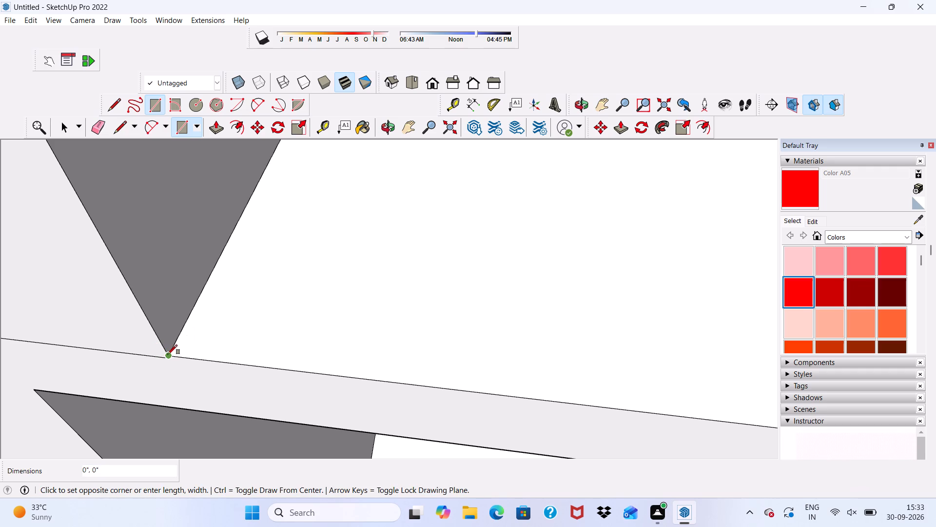
{"action": "scroll", "coordinate": [223, 327], "scroll_direction": "down", "scroll_amount": 2}
{"action": "scroll", "coordinate": [339, 334], "scroll_direction": "down", "scroll_amount": 4}
{"action": "scroll", "coordinate": [479, 336], "scroll_direction": "down", "scroll_amount": 1}
{"action": "scroll", "coordinate": [487, 337], "scroll_direction": "up", "scroll_amount": 1}
{"action": "scroll", "coordinate": [496, 340], "scroll_direction": "down", "scroll_amount": 7}
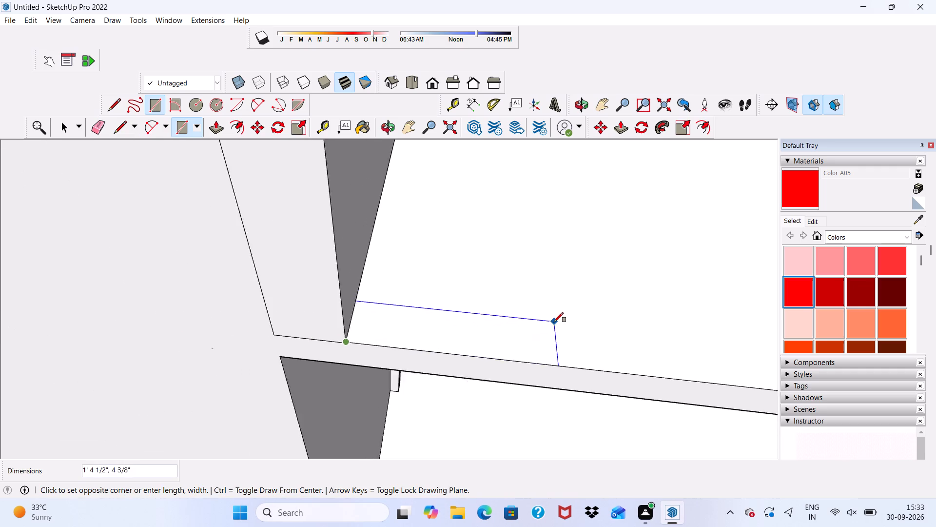
{"action": "scroll", "coordinate": [554, 322], "scroll_direction": "down", "scroll_amount": 12}
{"action": "scroll", "coordinate": [743, 318], "scroll_direction": "up", "scroll_amount": 5}
{"action": "scroll", "coordinate": [745, 315], "scroll_direction": "down", "scroll_amount": 5}
{"action": "scroll", "coordinate": [739, 332], "scroll_direction": "up", "scroll_amount": 7}
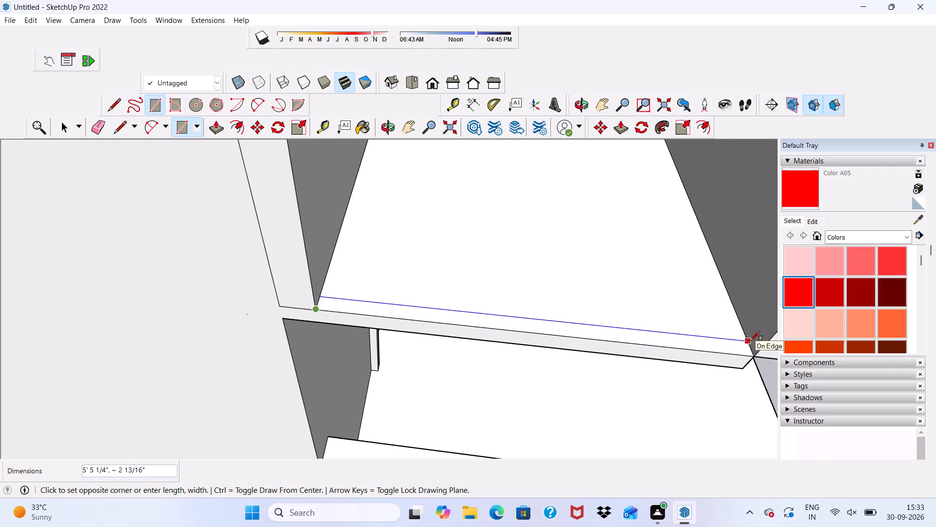
{"action": "left_click", "coordinate": [751, 347]}
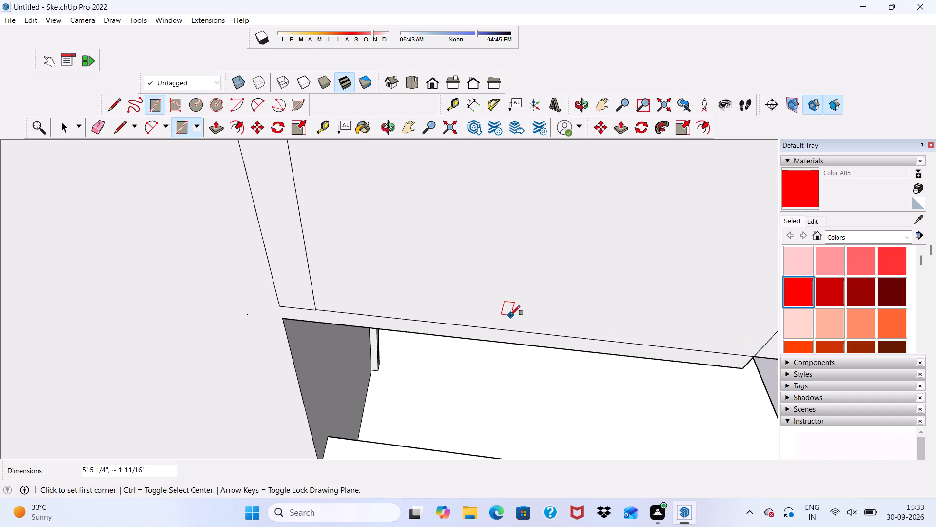
Delete the face covering the balcony's side opening.
{"action": "scroll", "coordinate": [511, 315], "scroll_direction": "down", "scroll_amount": 18}
{"action": "scroll", "coordinate": [540, 295], "scroll_direction": "up", "scroll_amount": 1}
{"action": "key", "text": "space"}
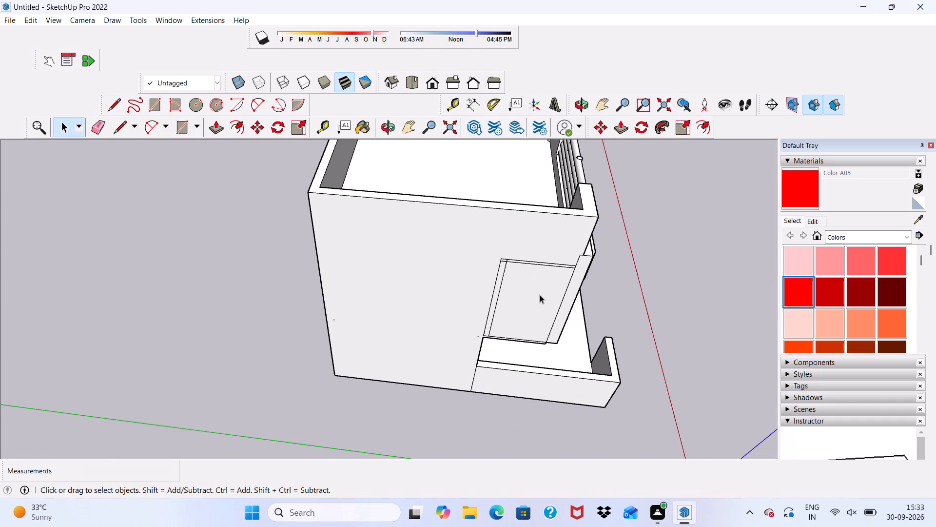
{"action": "left_click", "coordinate": [540, 295]}
{"action": "key", "text": "BackSpace"}
{"action": "key", "text": "Delete"}
Push/Pull the narrow floor strip along the balcony's open side up 5' as a side parapet.
{"action": "scroll", "coordinate": [540, 295], "scroll_direction": "down", "scroll_amount": 2}
{"action": "scroll", "coordinate": [540, 295], "scroll_direction": "up", "scroll_amount": 1}
{"action": "scroll", "coordinate": [540, 295], "scroll_direction": "down", "scroll_amount": 2}
{"action": "middle_click_drag", "start_coordinate": [540, 294], "coordinate": [490, 239]}
{"action": "middle_click", "coordinate": [490, 239]}
{"action": "scroll", "coordinate": [497, 271], "scroll_direction": "up", "scroll_amount": 15}
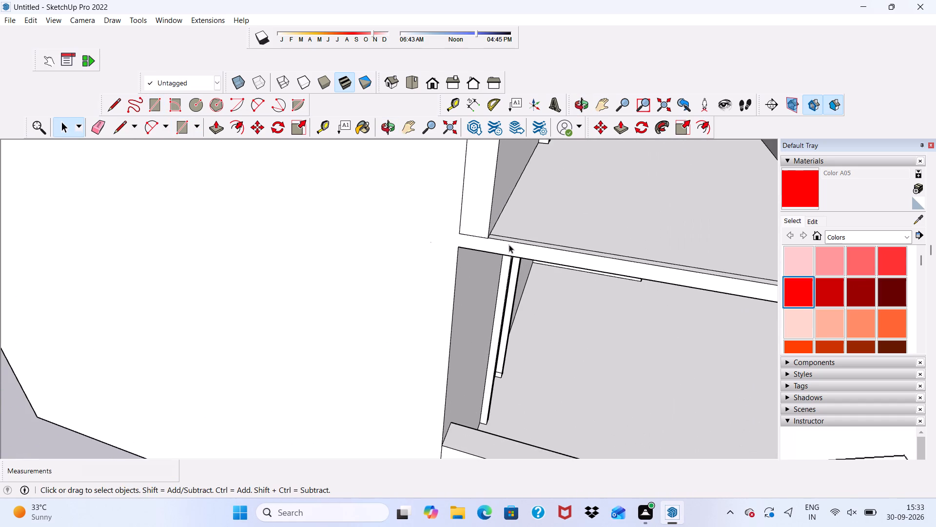
{"action": "middle_click_drag", "start_coordinate": [519, 219], "coordinate": [498, 279]}
{"action": "scroll", "coordinate": [496, 296], "scroll_direction": "up", "scroll_amount": 4}
{"action": "left_click", "coordinate": [488, 348]}
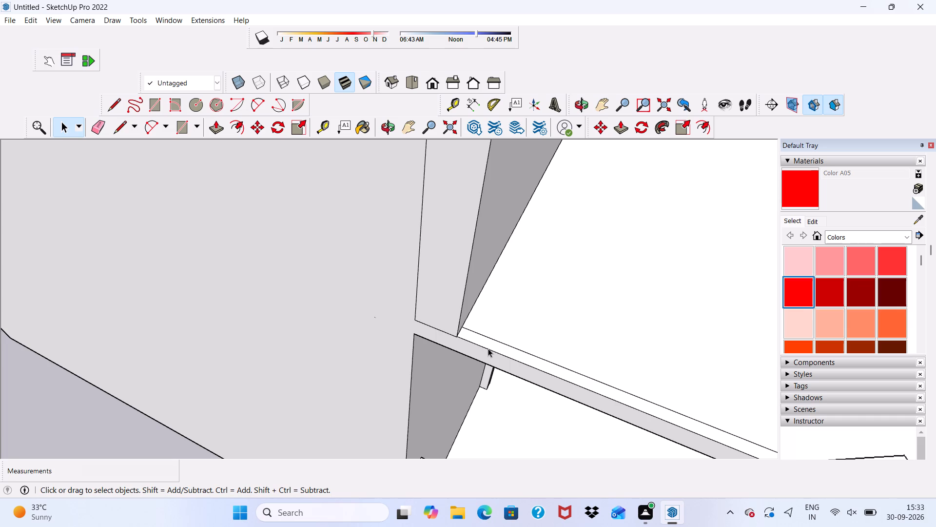
{"action": "scroll", "coordinate": [488, 348], "scroll_direction": "up", "scroll_amount": 6}
{"action": "left_click", "coordinate": [490, 342]}
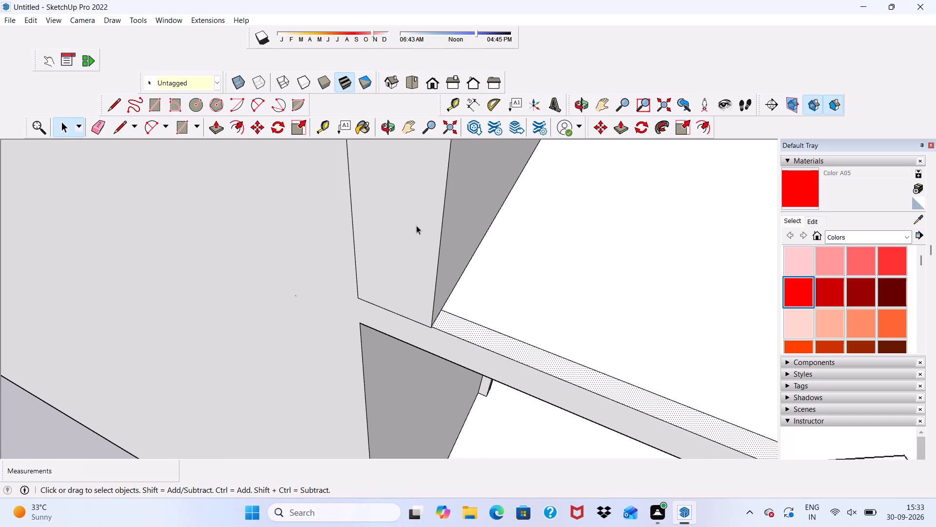
{"action": "left_click", "coordinate": [214, 125]}
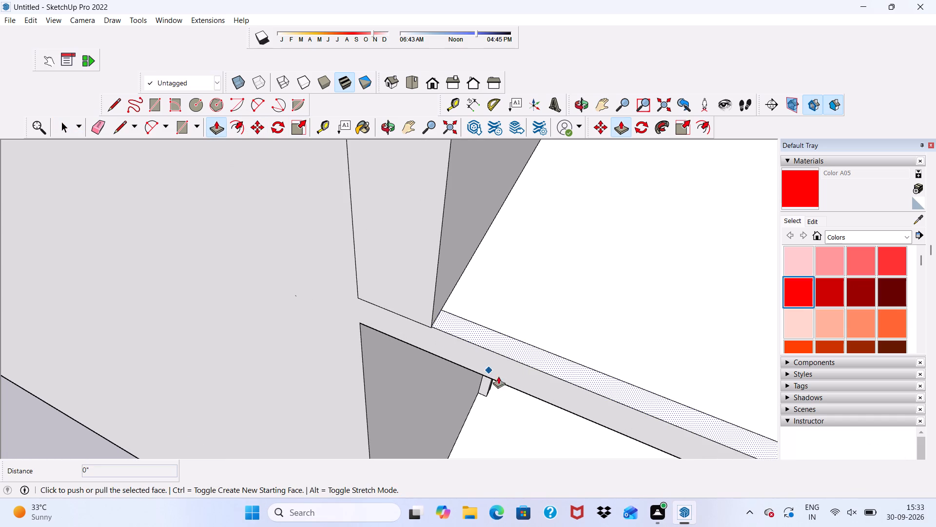
{"action": "left_click", "coordinate": [551, 357]}
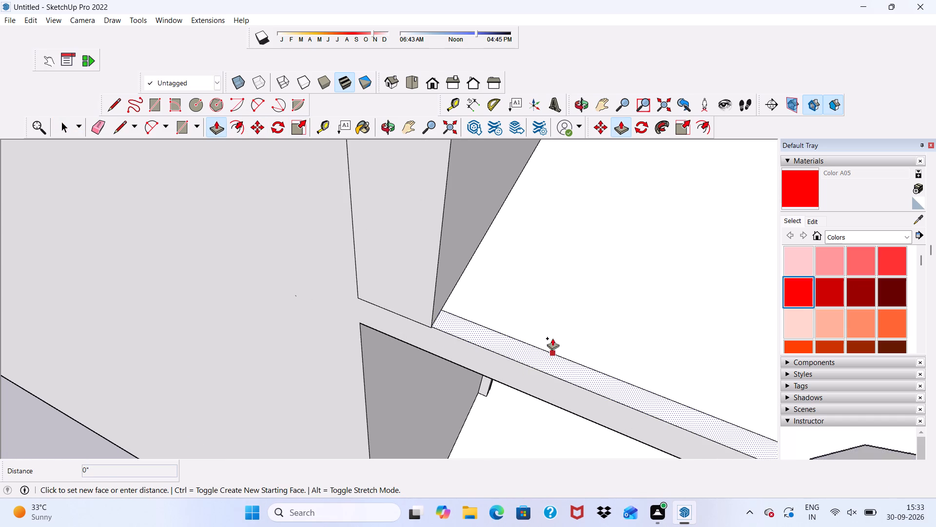
{"action": "scroll", "coordinate": [571, 272], "scroll_direction": "down", "scroll_amount": 16}
{"action": "scroll", "coordinate": [581, 223], "scroll_direction": "down", "scroll_amount": 10}
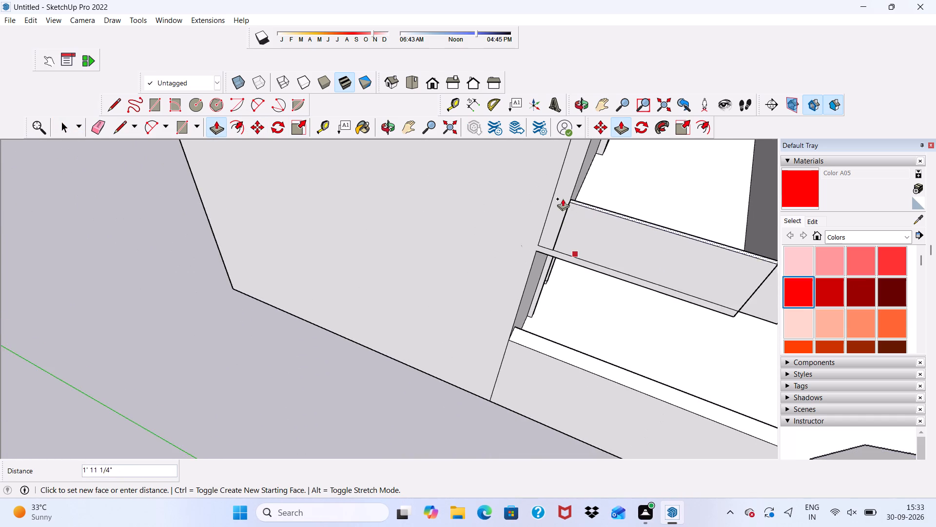
{"action": "scroll", "coordinate": [563, 199], "scroll_direction": "down", "scroll_amount": 2}
{"action": "scroll", "coordinate": [598, 182], "scroll_direction": "up", "scroll_amount": 4}
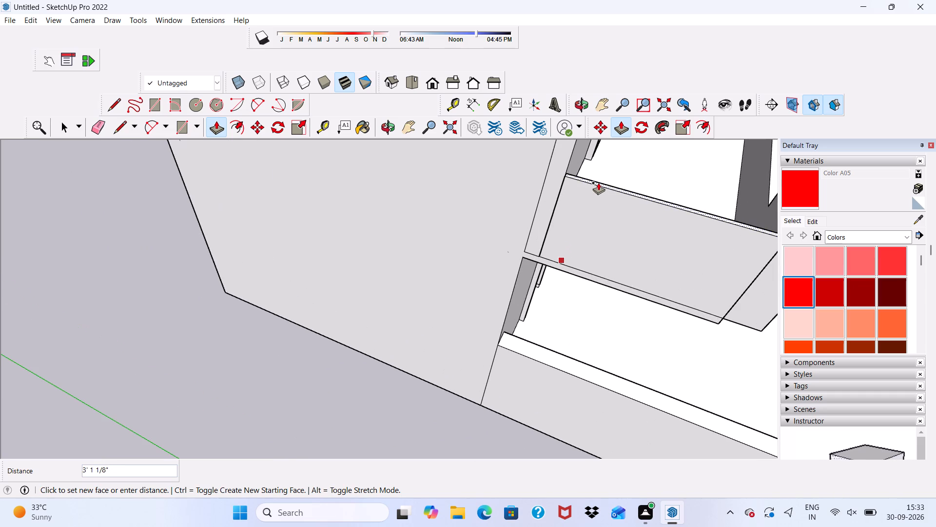
{"action": "type", "text": "5'"}
{"action": "key", "text": "Return"}
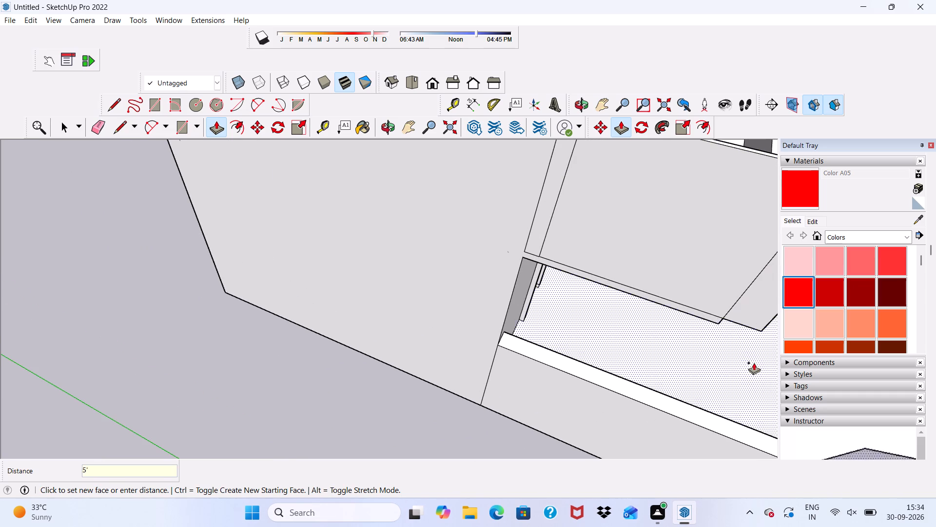
Erase the short vertical line crossing the narrow slab face below the upper floor's wall.
{"action": "scroll", "coordinate": [722, 300], "scroll_direction": "down", "scroll_amount": 16}
{"action": "middle_click_drag", "start_coordinate": [719, 277], "coordinate": [514, 116]}
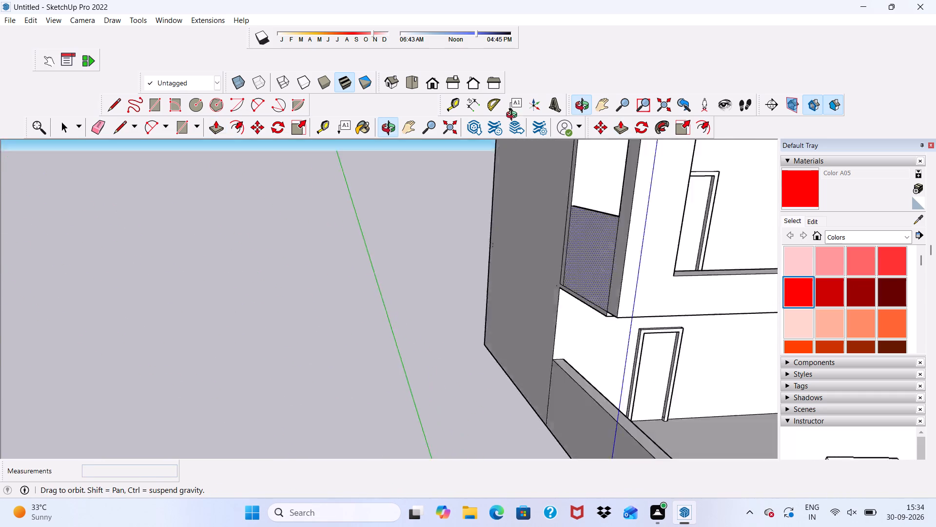
{"action": "middle_click_drag", "start_coordinate": [514, 116], "coordinate": [548, 157]}
{"action": "scroll", "coordinate": [647, 204], "scroll_direction": "up", "scroll_amount": 5}
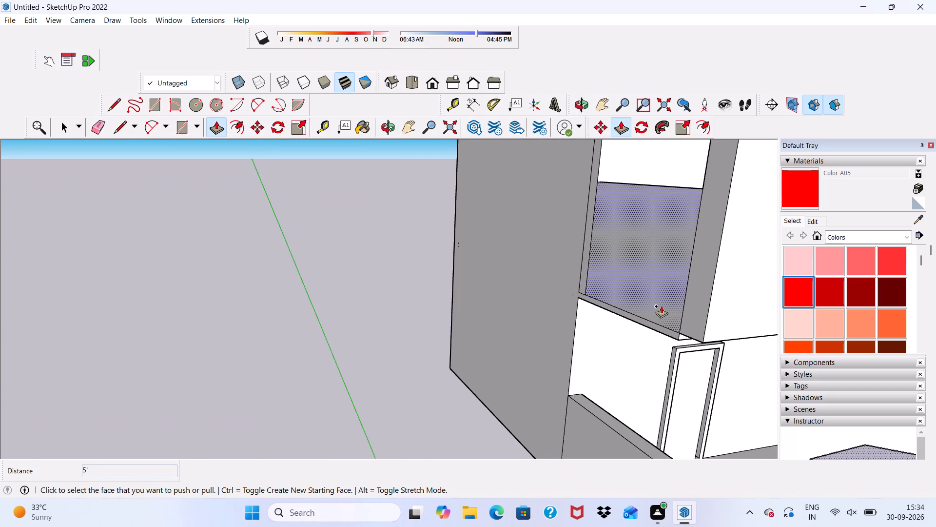
{"action": "middle_click_drag", "start_coordinate": [661, 305], "coordinate": [483, 231]}
{"action": "scroll", "coordinate": [483, 231], "scroll_direction": "down", "scroll_amount": 8}
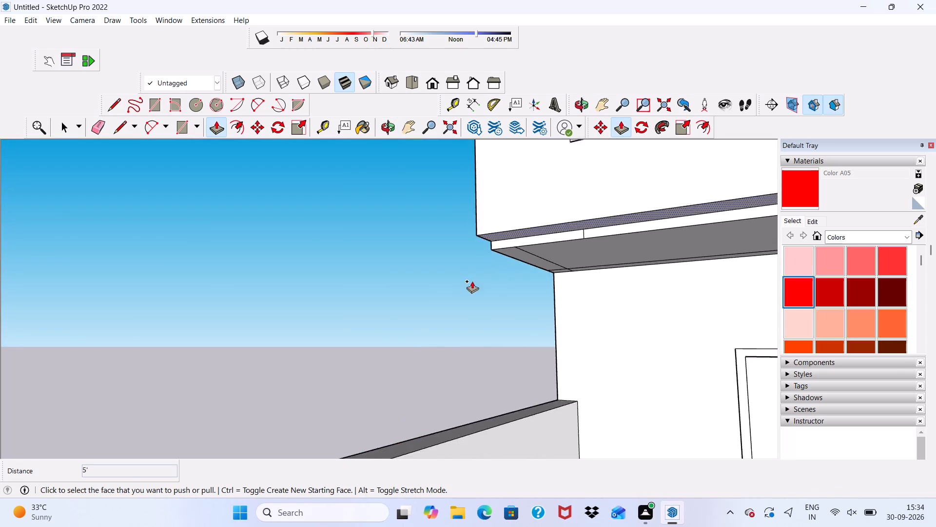
{"action": "scroll", "coordinate": [579, 219], "scroll_direction": "down", "scroll_amount": 5}
{"action": "scroll", "coordinate": [632, 229], "scroll_direction": "down", "scroll_amount": 4}
{"action": "middle_click_drag", "start_coordinate": [632, 228], "coordinate": [615, 253]}
{"action": "middle_click", "coordinate": [615, 253]}
{"action": "scroll", "coordinate": [604, 232], "scroll_direction": "up", "scroll_amount": 5}
{"action": "scroll", "coordinate": [571, 238], "scroll_direction": "up", "scroll_amount": 16}
{"action": "scroll", "coordinate": [563, 240], "scroll_direction": "down", "scroll_amount": 3}
{"action": "scroll", "coordinate": [563, 240], "scroll_direction": "up", "scroll_amount": 2}
{"action": "scroll", "coordinate": [568, 287], "scroll_direction": "down", "scroll_amount": 5}
{"action": "scroll", "coordinate": [637, 220], "scroll_direction": "up", "scroll_amount": 3}
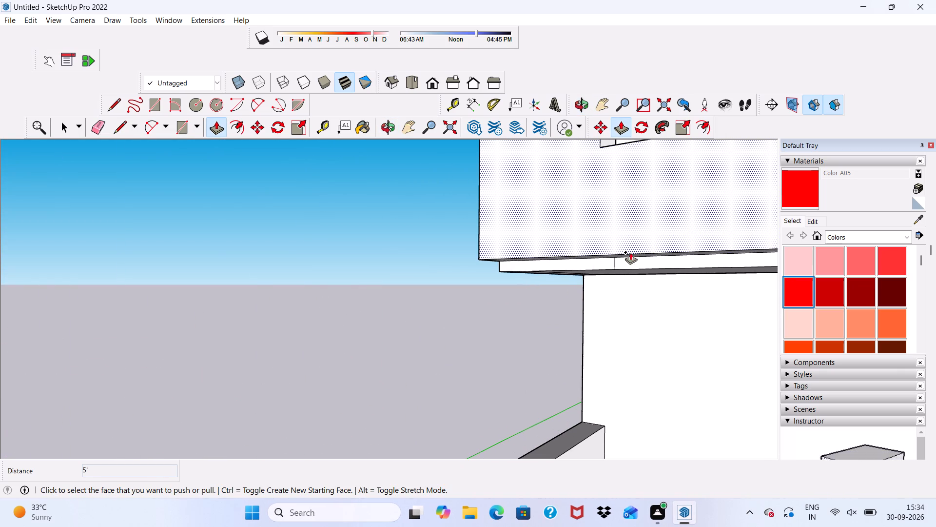
{"action": "key", "text": "space"}
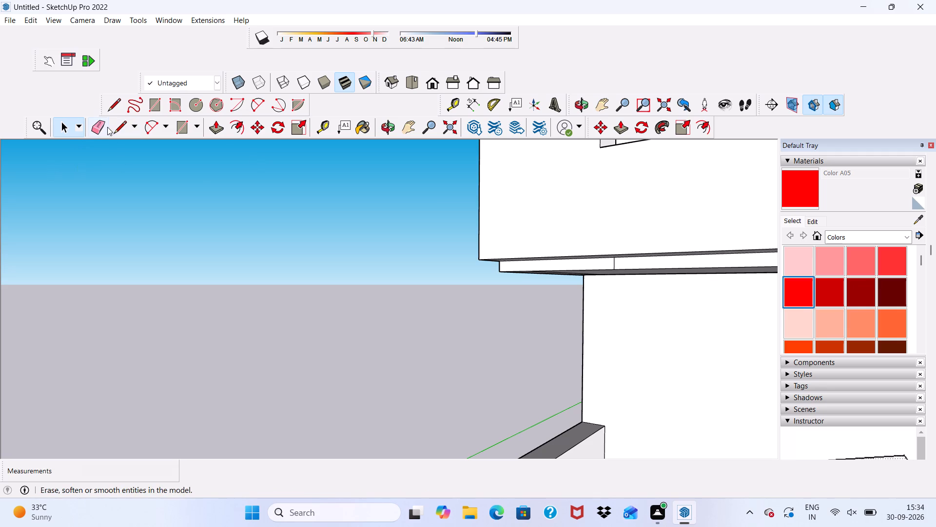
{"action": "left_click", "coordinate": [107, 125]}
{"action": "scroll", "coordinate": [680, 314], "scroll_direction": "up", "scroll_amount": 8}
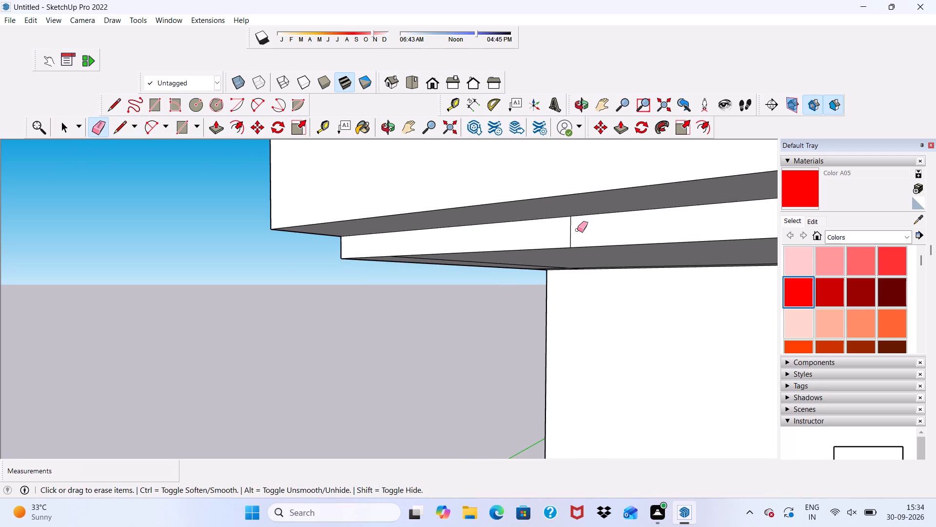
{"action": "left_click", "coordinate": [571, 234]}
Push/Pull the narrow slab face below the upper floor's front wall outward, flush with the wall above.
{"action": "scroll", "coordinate": [571, 234], "scroll_direction": "down", "scroll_amount": 9}
{"action": "scroll", "coordinate": [571, 236], "scroll_direction": "up", "scroll_amount": 1}
{"action": "scroll", "coordinate": [571, 236], "scroll_direction": "down", "scroll_amount": 1}
{"action": "scroll", "coordinate": [648, 227], "scroll_direction": "down", "scroll_amount": 10}
{"action": "scroll", "coordinate": [465, 234], "scroll_direction": "up", "scroll_amount": 1}
{"action": "scroll", "coordinate": [546, 241], "scroll_direction": "down", "scroll_amount": 3}
{"action": "middle_click_drag", "start_coordinate": [547, 239], "coordinate": [725, 227]}
{"action": "middle_click", "coordinate": [725, 227]}
{"action": "scroll", "coordinate": [725, 227], "scroll_direction": "up", "scroll_amount": 3}
{"action": "key", "text": "space"}
{"action": "scroll", "coordinate": [500, 228], "scroll_direction": "up", "scroll_amount": 7}
{"action": "scroll", "coordinate": [452, 263], "scroll_direction": "up", "scroll_amount": 3}
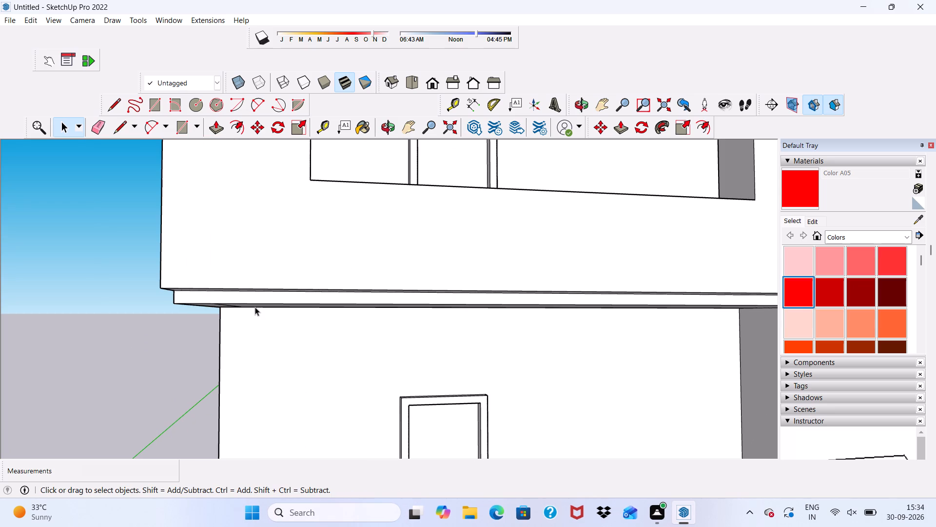
{"action": "left_click", "coordinate": [255, 303]}
{"action": "scroll", "coordinate": [203, 296], "scroll_direction": "up", "scroll_amount": 6}
{"action": "left_click", "coordinate": [208, 294]}
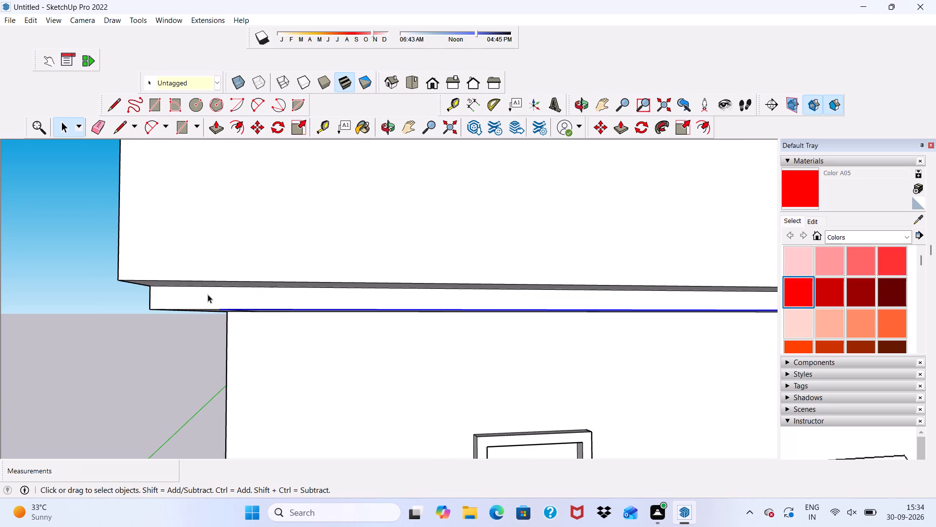
{"action": "left_click", "coordinate": [218, 124]}
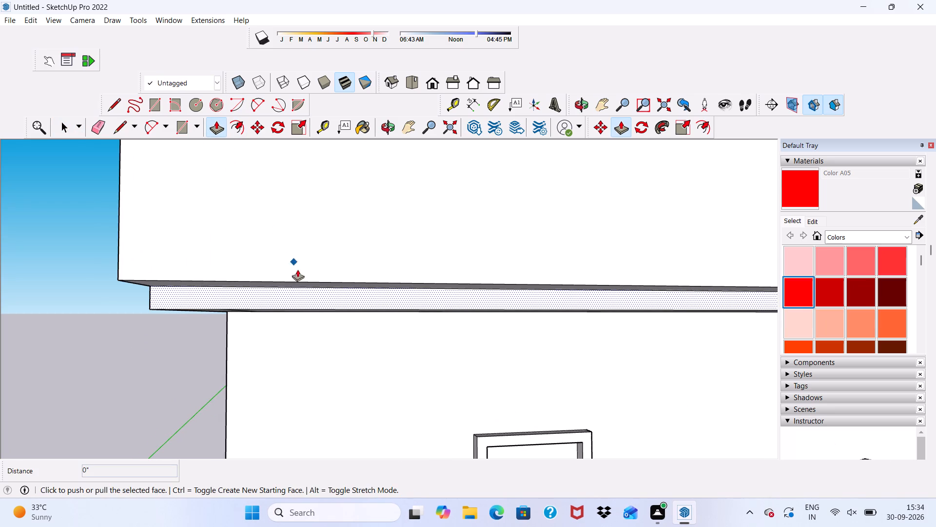
{"action": "left_click", "coordinate": [301, 291]}
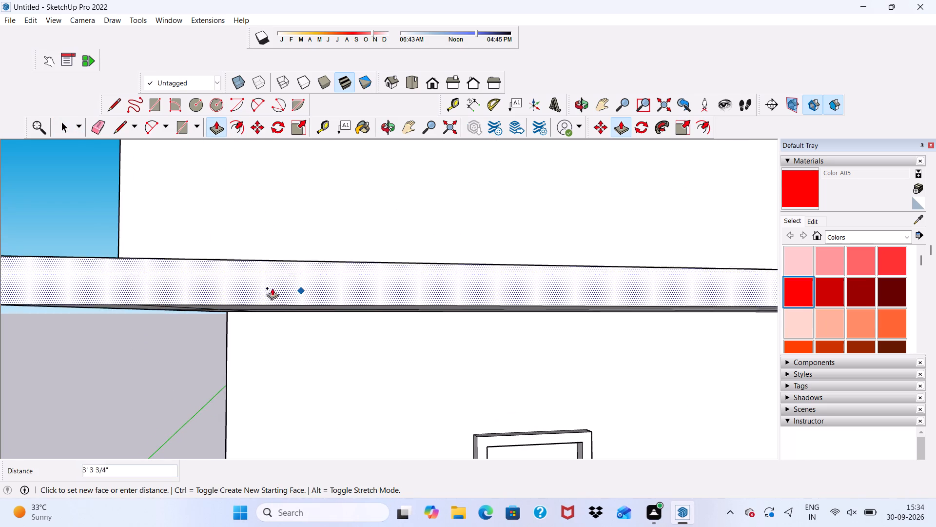
{"action": "scroll", "coordinate": [264, 277], "scroll_direction": "up", "scroll_amount": 1}
{"action": "scroll", "coordinate": [264, 277], "scroll_direction": "down", "scroll_amount": 6}
{"action": "middle_click_drag", "start_coordinate": [264, 276], "coordinate": [232, 367]}
{"action": "scroll", "coordinate": [283, 186], "scroll_direction": "up", "scroll_amount": 4}
{"action": "left_click", "coordinate": [295, 167]}
Erase the stray vertical and horizontal lines across the projecting balcony's outer side face.
{"action": "middle_click_drag", "start_coordinate": [287, 196], "coordinate": [556, 163]}
{"action": "key", "text": "space"}
{"action": "left_click", "coordinate": [94, 127]}
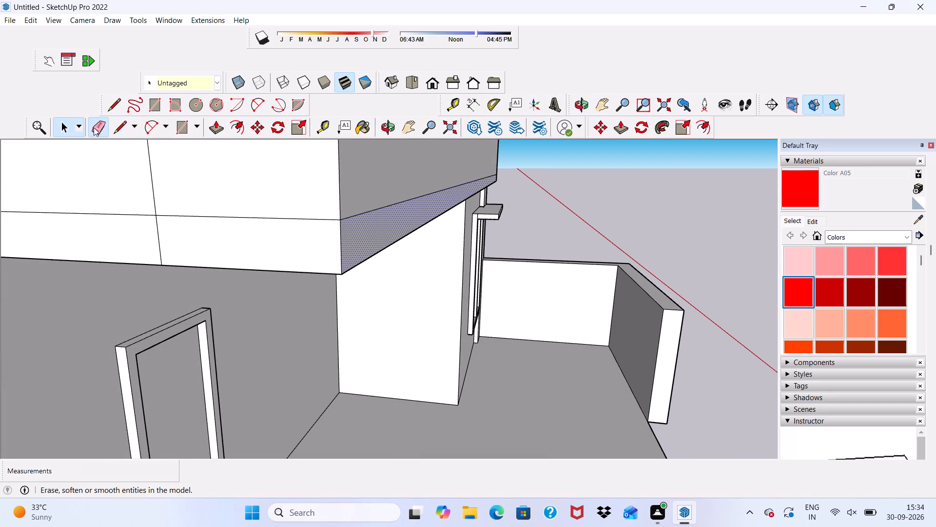
{"action": "left_click", "coordinate": [147, 213]}
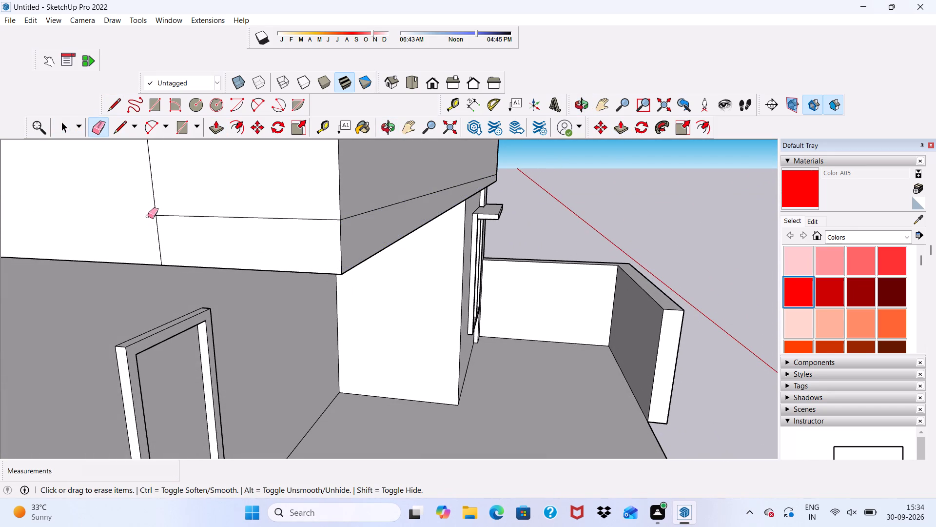
{"action": "left_click", "coordinate": [156, 228]}
{"action": "left_click", "coordinate": [154, 192]}
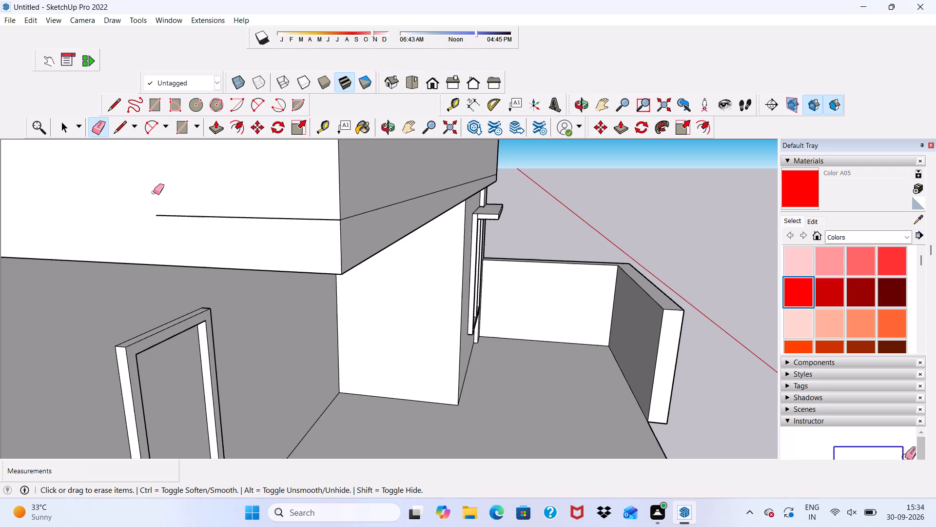
{"action": "scroll", "coordinate": [171, 214], "scroll_direction": "down", "scroll_amount": 3}
{"action": "scroll", "coordinate": [202, 224], "scroll_direction": "up", "scroll_amount": 2}
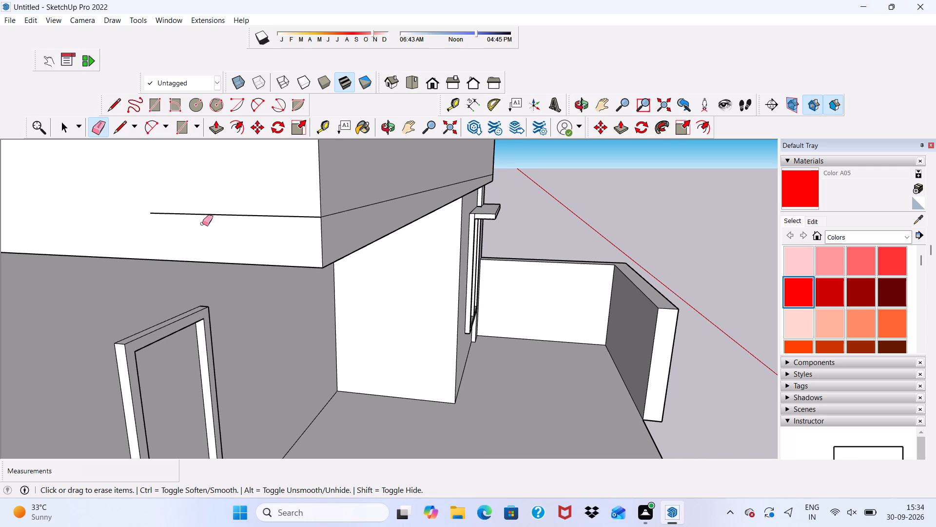
{"action": "scroll", "coordinate": [202, 224], "scroll_direction": "up", "scroll_amount": 2}
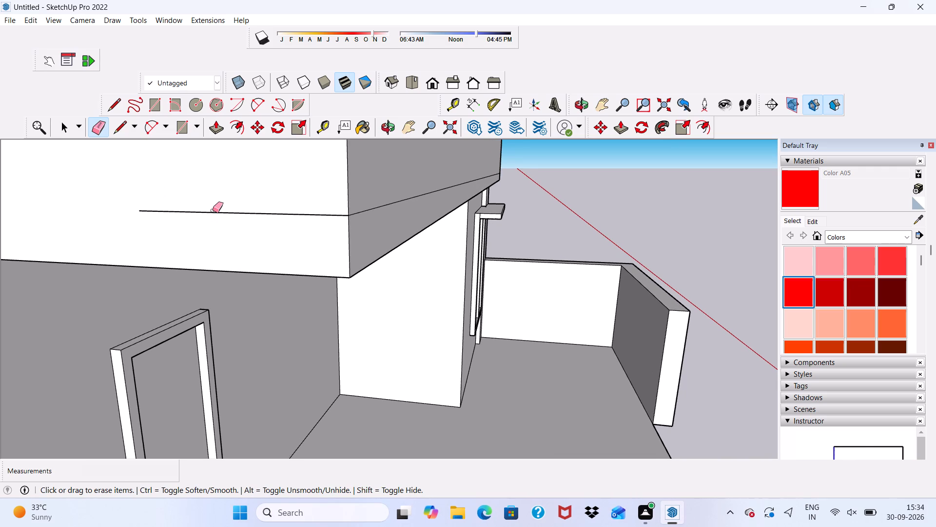
{"action": "left_click", "coordinate": [211, 213]}
Erase the long horizontal seam line between the slab edge and the wall on the balcony's front face.
{"action": "scroll", "coordinate": [211, 214], "scroll_direction": "down", "scroll_amount": 5}
{"action": "middle_click_drag", "start_coordinate": [399, 224], "coordinate": [286, 230]}
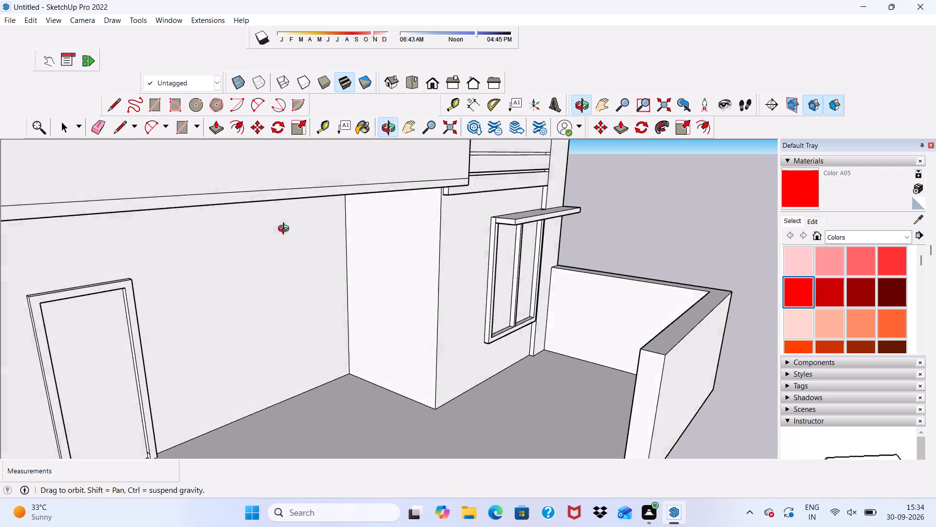
{"action": "middle_click_drag", "start_coordinate": [286, 230], "coordinate": [211, 224]}
{"action": "left_click", "coordinate": [199, 177]}
{"action": "scroll", "coordinate": [199, 178], "scroll_direction": "up", "scroll_amount": 1}
{"action": "scroll", "coordinate": [199, 178], "scroll_direction": "down", "scroll_amount": 1}
{"action": "scroll", "coordinate": [199, 178], "scroll_direction": "up", "scroll_amount": 1}
{"action": "scroll", "coordinate": [199, 178], "scroll_direction": "down", "scroll_amount": 2}
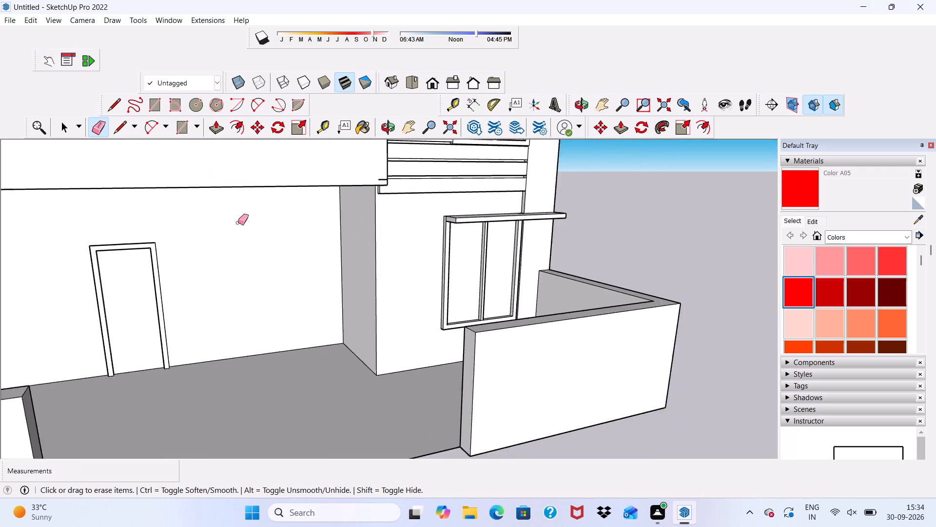
Erase the short leftover line stubs at both ends of the balcony's front face near its lower edge.
{"action": "scroll", "coordinate": [238, 223], "scroll_direction": "down", "scroll_amount": 9}
{"action": "scroll", "coordinate": [168, 179], "scroll_direction": "up", "scroll_amount": 5}
{"action": "scroll", "coordinate": [161, 205], "scroll_direction": "down", "scroll_amount": 1}
{"action": "scroll", "coordinate": [161, 205], "scroll_direction": "up", "scroll_amount": 3}
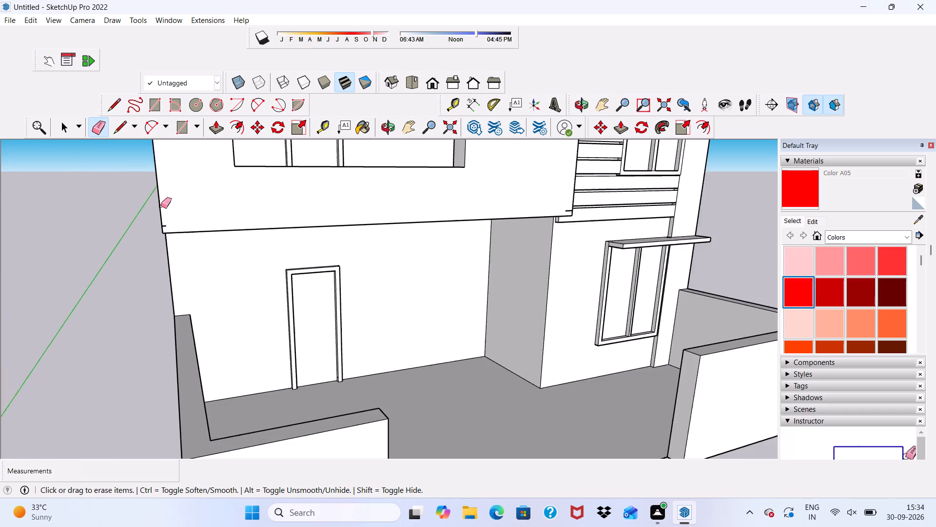
{"action": "scroll", "coordinate": [161, 206], "scroll_direction": "up", "scroll_amount": 13}
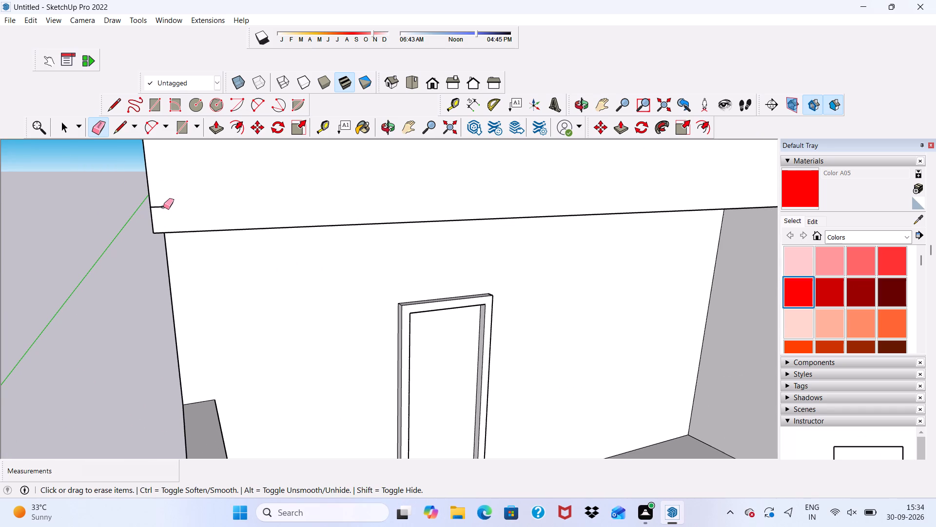
{"action": "left_click", "coordinate": [163, 206]}
{"action": "scroll", "coordinate": [163, 206], "scroll_direction": "down", "scroll_amount": 4}
{"action": "scroll", "coordinate": [241, 262], "scroll_direction": "down", "scroll_amount": 6}
{"action": "scroll", "coordinate": [318, 275], "scroll_direction": "down", "scroll_amount": 3}
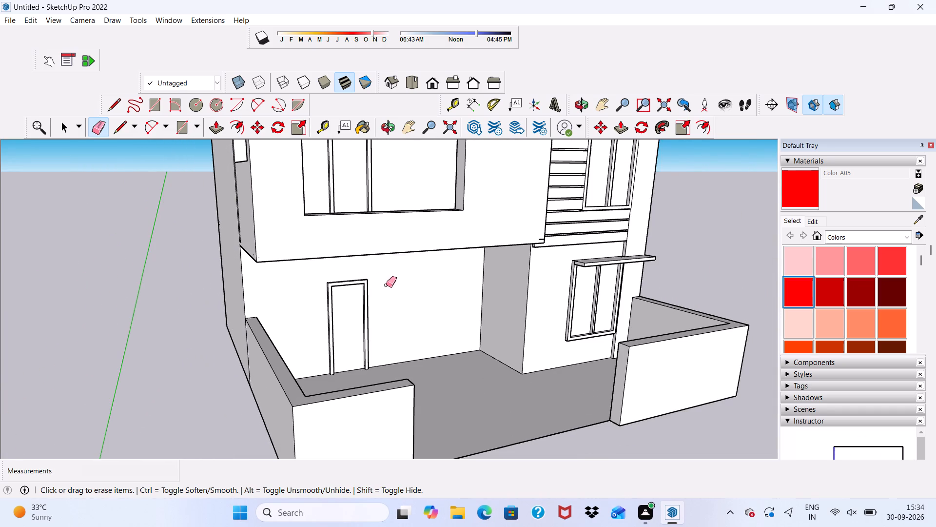
{"action": "scroll", "coordinate": [446, 284], "scroll_direction": "up", "scroll_amount": 4}
{"action": "scroll", "coordinate": [446, 284], "scroll_direction": "down", "scroll_amount": 6}
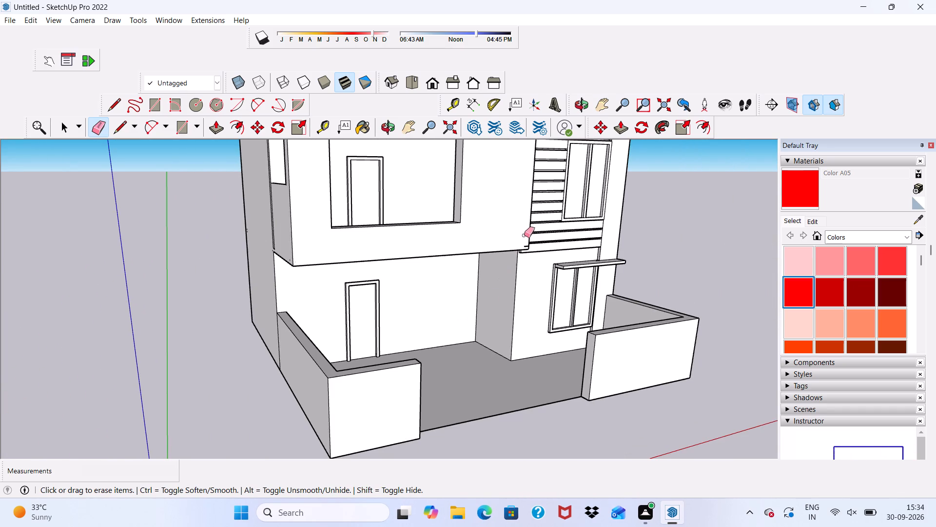
{"action": "scroll", "coordinate": [524, 235], "scroll_direction": "up", "scroll_amount": 14}
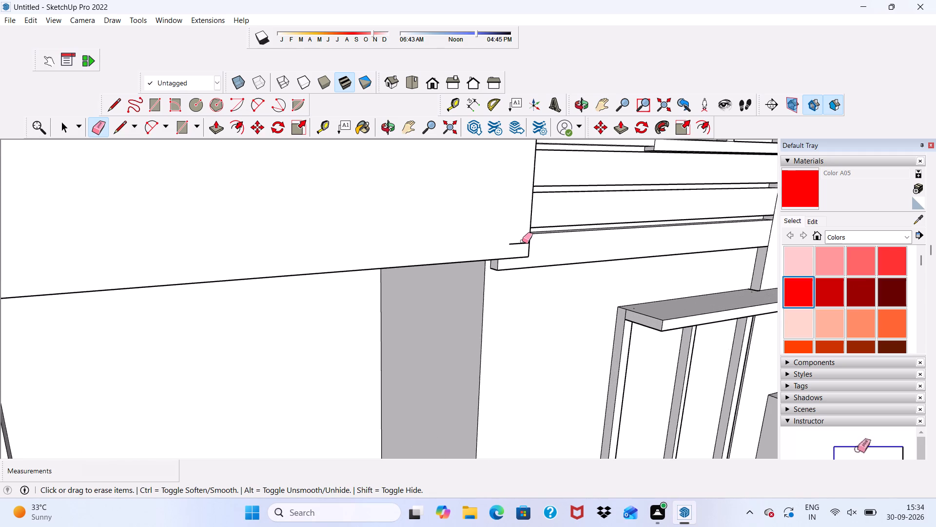
{"action": "left_click", "coordinate": [519, 244]}
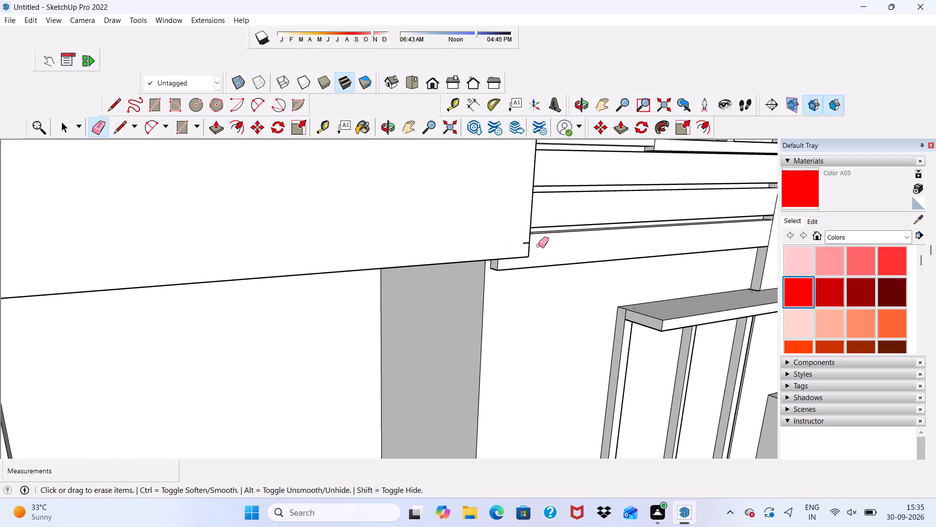
{"action": "scroll", "coordinate": [521, 237], "scroll_direction": "up", "scroll_amount": 11}
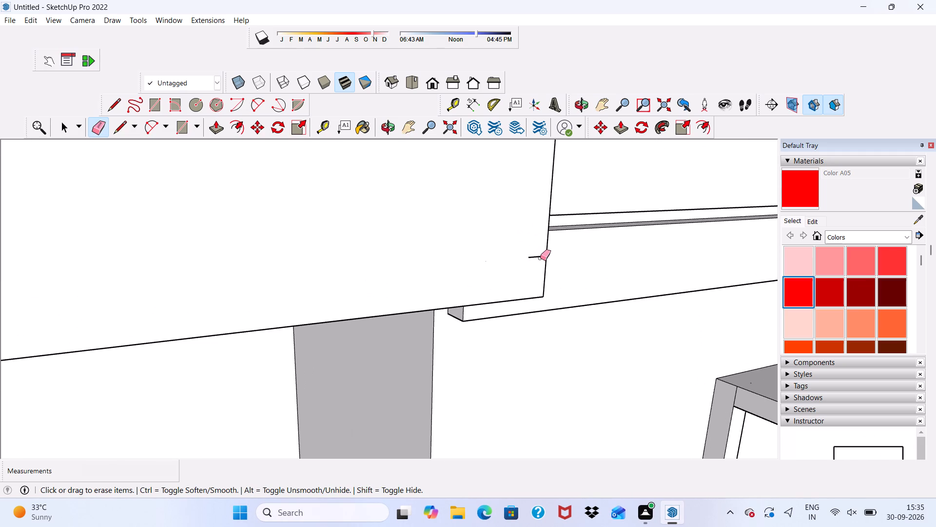
{"action": "left_click", "coordinate": [541, 255]}
{"action": "scroll", "coordinate": [541, 257], "scroll_direction": "down", "scroll_amount": 2}
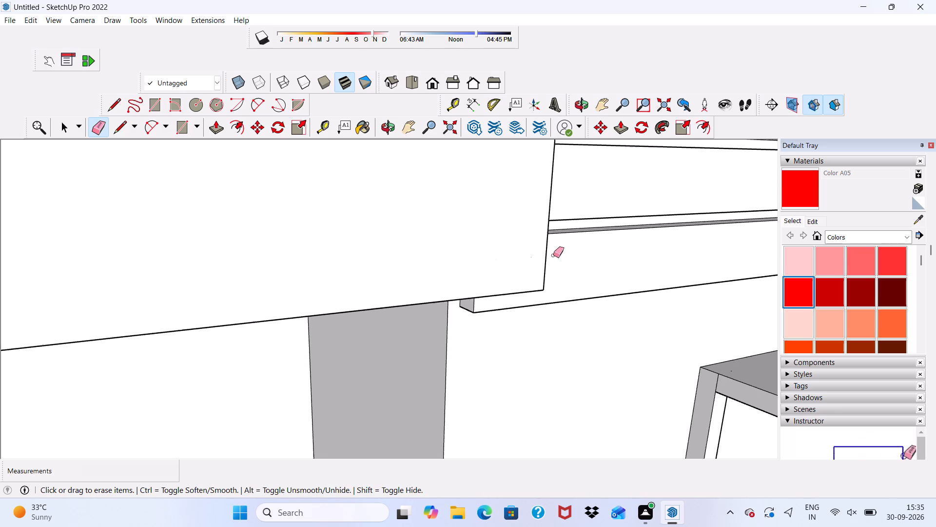
Erase the two horizontal seam lines and the short vertical line on the balcony's side face beside the horizontal siding.
{"action": "scroll", "coordinate": [553, 255], "scroll_direction": "down", "scroll_amount": 1}
{"action": "middle_click_drag", "start_coordinate": [564, 254], "coordinate": [308, 301]}
{"action": "scroll", "coordinate": [242, 271], "scroll_direction": "up", "scroll_amount": 5}
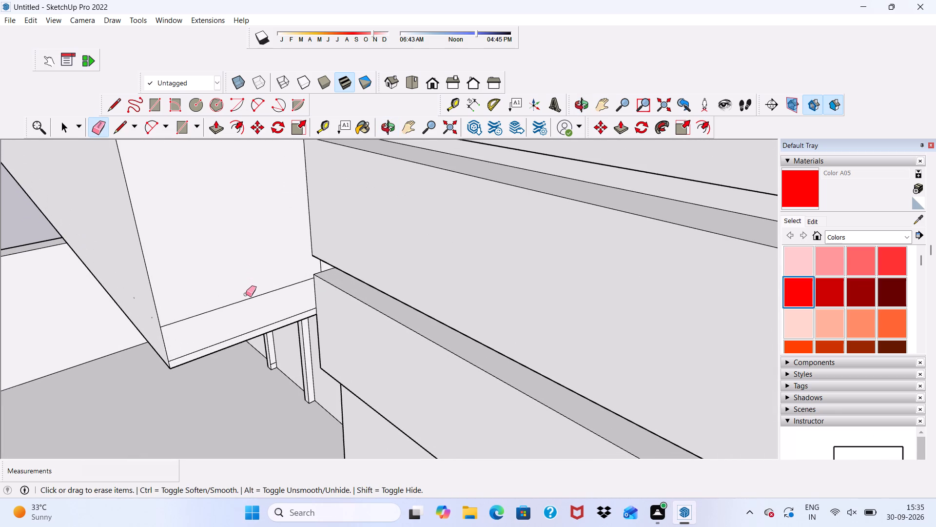
{"action": "left_click", "coordinate": [244, 299]}
{"action": "scroll", "coordinate": [231, 335], "scroll_direction": "up", "scroll_amount": 2}
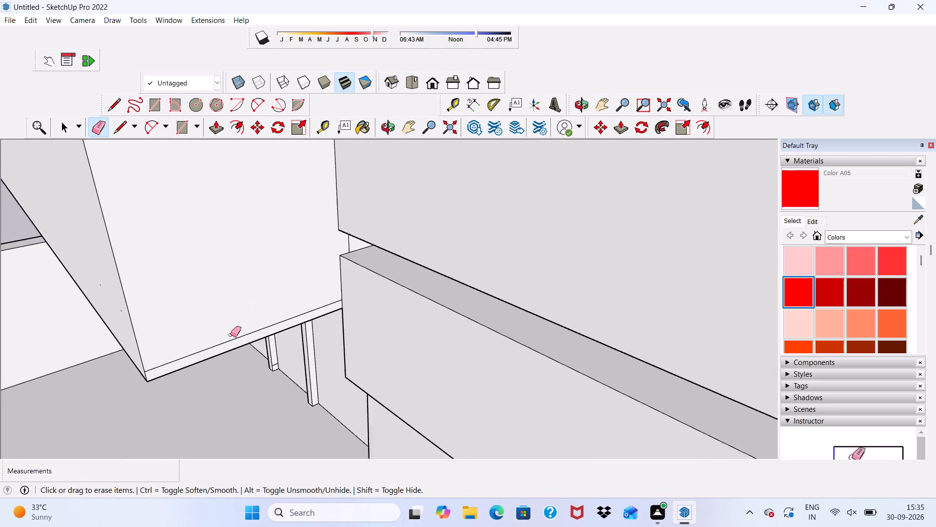
{"action": "scroll", "coordinate": [231, 335], "scroll_direction": "up", "scroll_amount": 6}
{"action": "left_click", "coordinate": [227, 345]}
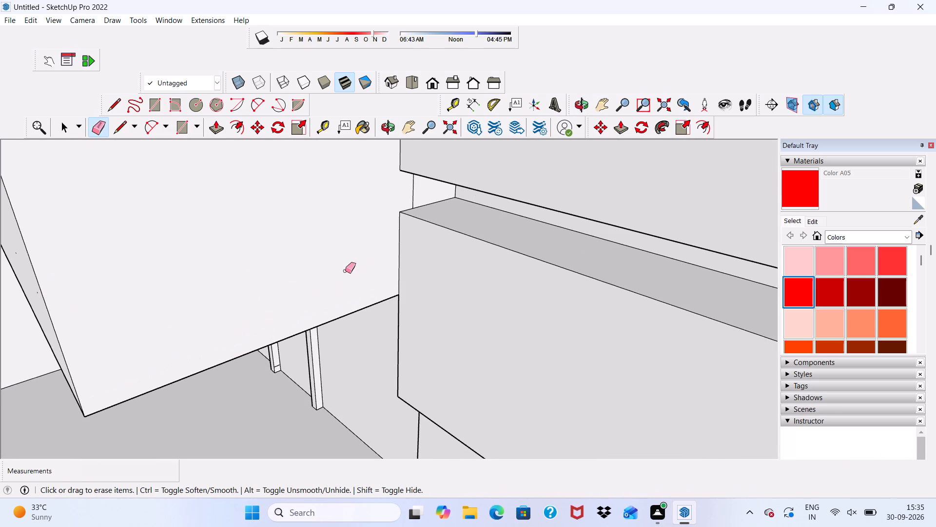
{"action": "left_click", "coordinate": [414, 195]}
{"action": "scroll", "coordinate": [195, 260], "scroll_direction": "down", "scroll_amount": 4}
{"action": "middle_click_drag", "start_coordinate": [190, 267], "coordinate": [363, 264]}
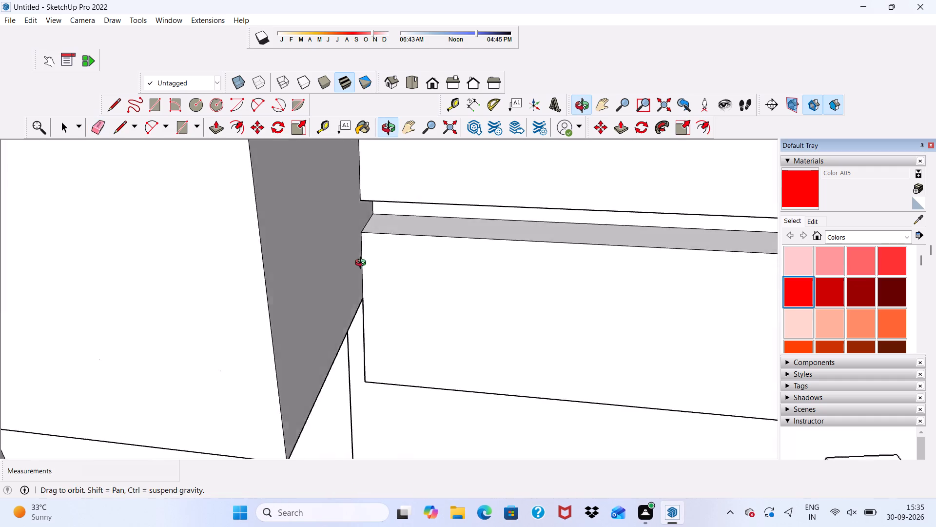
{"action": "middle_click_drag", "start_coordinate": [363, 264], "coordinate": [399, 265]}
{"action": "scroll", "coordinate": [400, 265], "scroll_direction": "down", "scroll_amount": 8}
{"action": "scroll", "coordinate": [524, 259], "scroll_direction": "up", "scroll_amount": 1}
{"action": "scroll", "coordinate": [524, 259], "scroll_direction": "down", "scroll_amount": 7}
{"action": "scroll", "coordinate": [524, 259], "scroll_direction": "up", "scroll_amount": 1}
{"action": "scroll", "coordinate": [524, 259], "scroll_direction": "down", "scroll_amount": 15}
{"action": "key", "text": "space"}
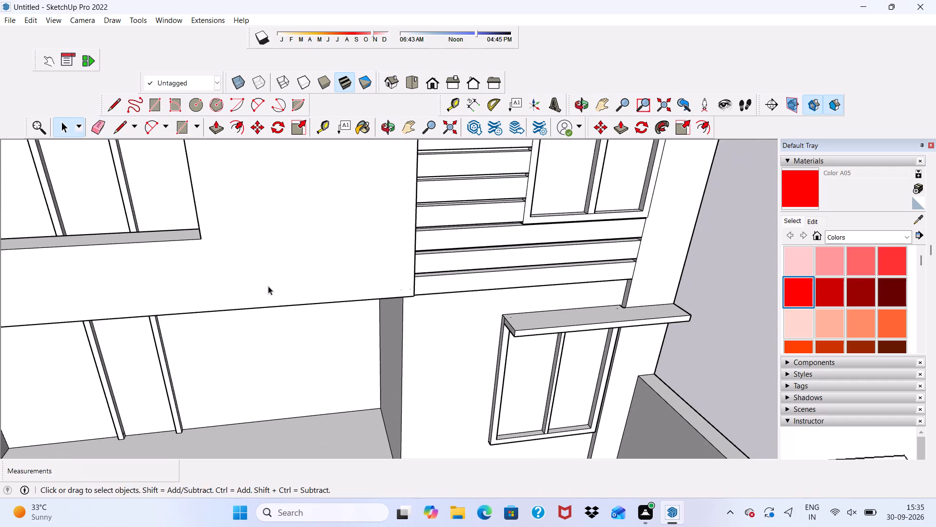
Erase the stray line running across the inner wall face inside the balcony beside its front opening.
{"action": "middle_click_drag", "start_coordinate": [268, 284], "coordinate": [555, 263]}
{"action": "scroll", "coordinate": [268, 284], "scroll_direction": "down", "scroll_amount": 1}
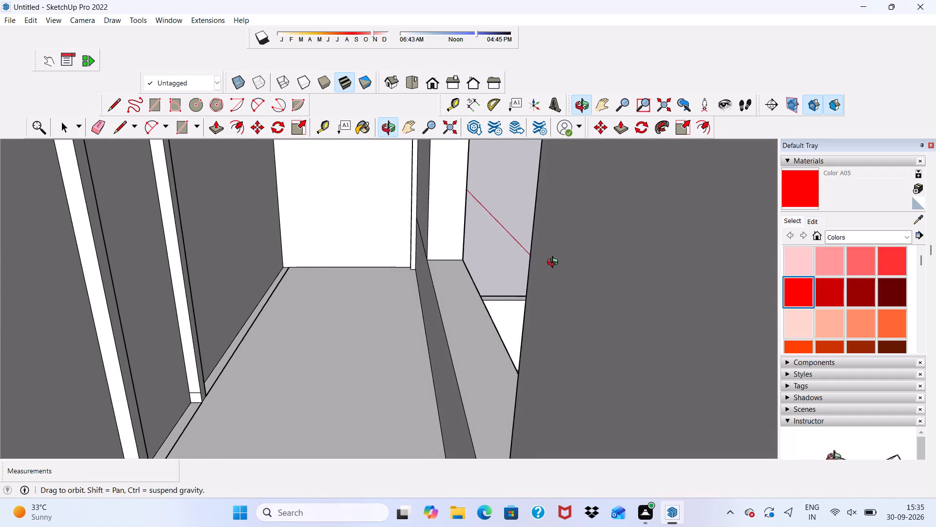
{"action": "middle_click_drag", "start_coordinate": [555, 263], "coordinate": [596, 275]}
{"action": "scroll", "coordinate": [438, 268], "scroll_direction": "up", "scroll_amount": 6}
{"action": "scroll", "coordinate": [428, 220], "scroll_direction": "up", "scroll_amount": 1}
{"action": "middle_click_drag", "start_coordinate": [428, 220], "coordinate": [484, 235]}
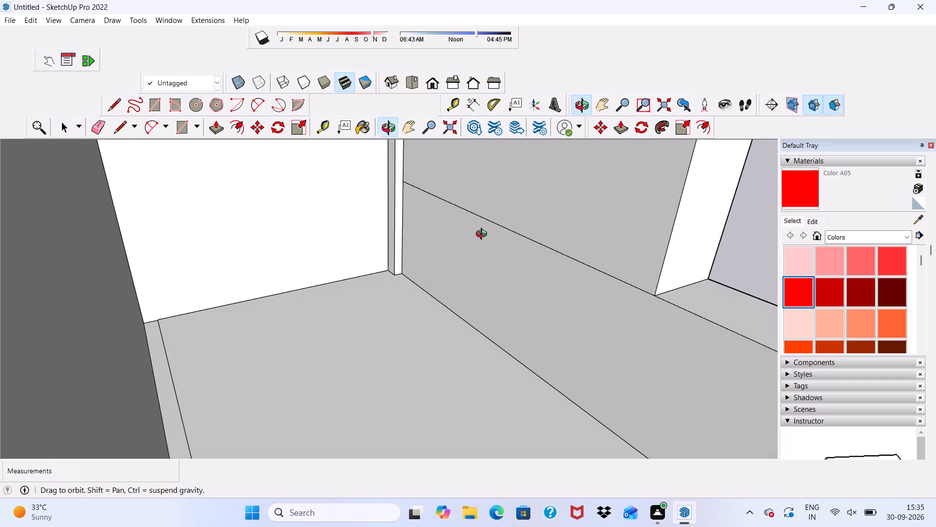
{"action": "middle_click_drag", "start_coordinate": [484, 235], "coordinate": [486, 239]}
{"action": "scroll", "coordinate": [486, 239], "scroll_direction": "down", "scroll_amount": 1}
{"action": "scroll", "coordinate": [234, 199], "scroll_direction": "down", "scroll_amount": 14}
{"action": "scroll", "coordinate": [367, 256], "scroll_direction": "up", "scroll_amount": 1}
{"action": "scroll", "coordinate": [344, 278], "scroll_direction": "down", "scroll_amount": 1}
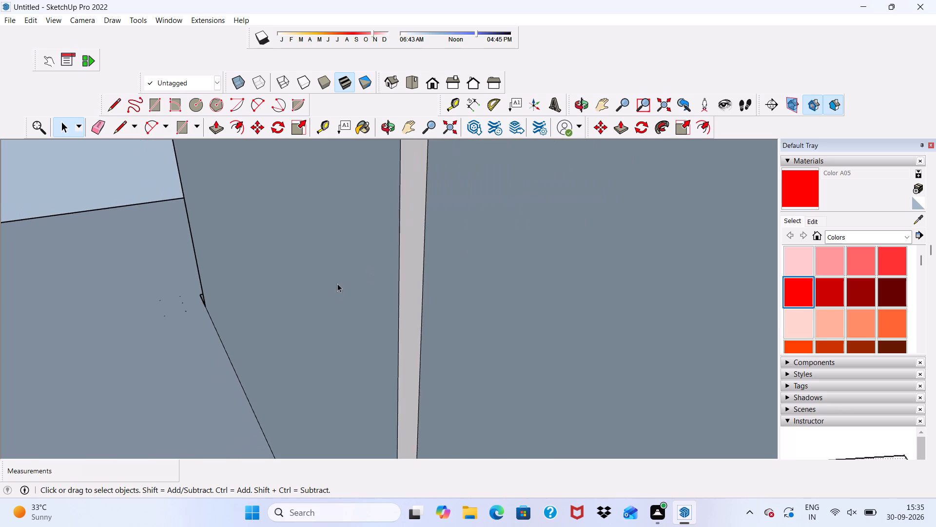
{"action": "scroll", "coordinate": [337, 284], "scroll_direction": "down", "scroll_amount": 2}
{"action": "scroll", "coordinate": [343, 267], "scroll_direction": "up", "scroll_amount": 1}
{"action": "scroll", "coordinate": [343, 267], "scroll_direction": "down", "scroll_amount": 1}
{"action": "scroll", "coordinate": [341, 271], "scroll_direction": "up", "scroll_amount": 1}
{"action": "scroll", "coordinate": [328, 290], "scroll_direction": "down", "scroll_amount": 1}
{"action": "scroll", "coordinate": [178, 288], "scroll_direction": "down", "scroll_amount": 1}
{"action": "left_click", "coordinate": [425, 80]}
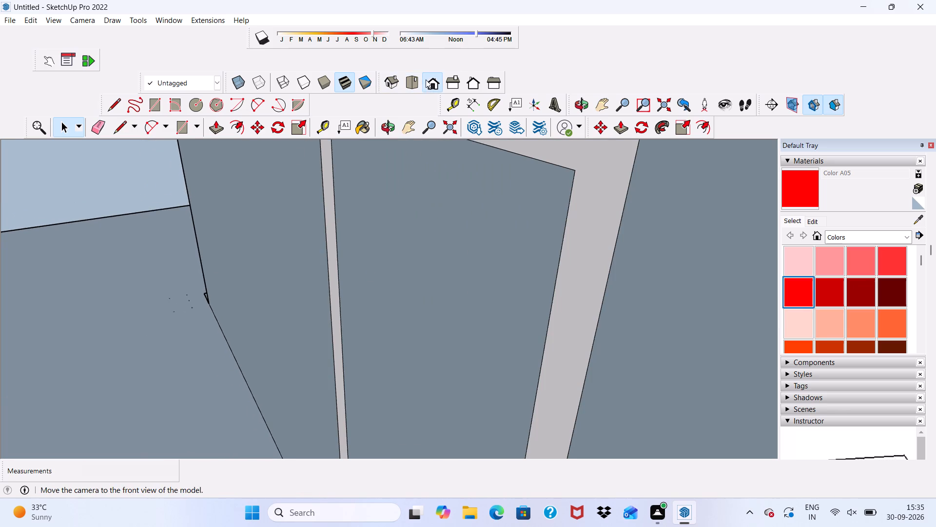
{"action": "scroll", "coordinate": [330, 235], "scroll_direction": "down", "scroll_amount": 9}
{"action": "middle_click_drag", "start_coordinate": [204, 273], "coordinate": [469, 352]}
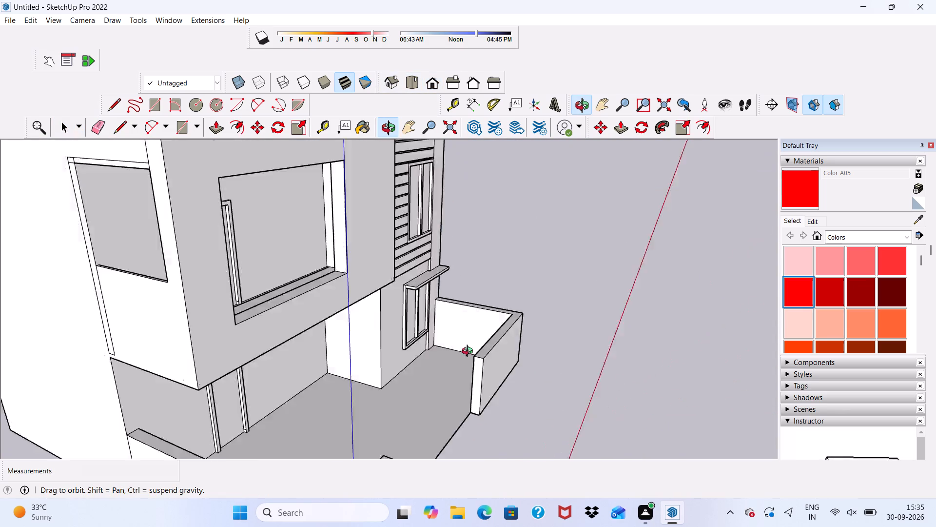
{"action": "middle_click_drag", "start_coordinate": [469, 352], "coordinate": [539, 348]}
{"action": "scroll", "coordinate": [424, 232], "scroll_direction": "up", "scroll_amount": 3}
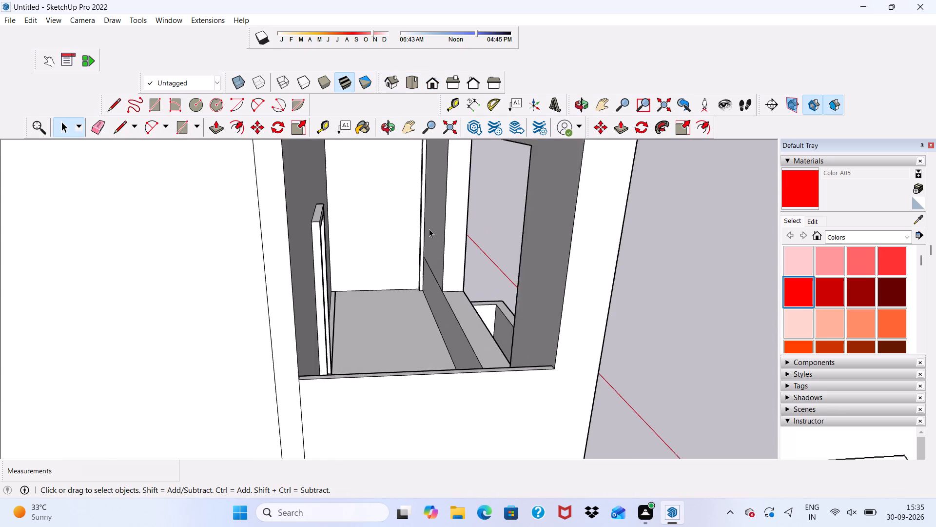
{"action": "scroll", "coordinate": [429, 229], "scroll_direction": "up", "scroll_amount": 5}
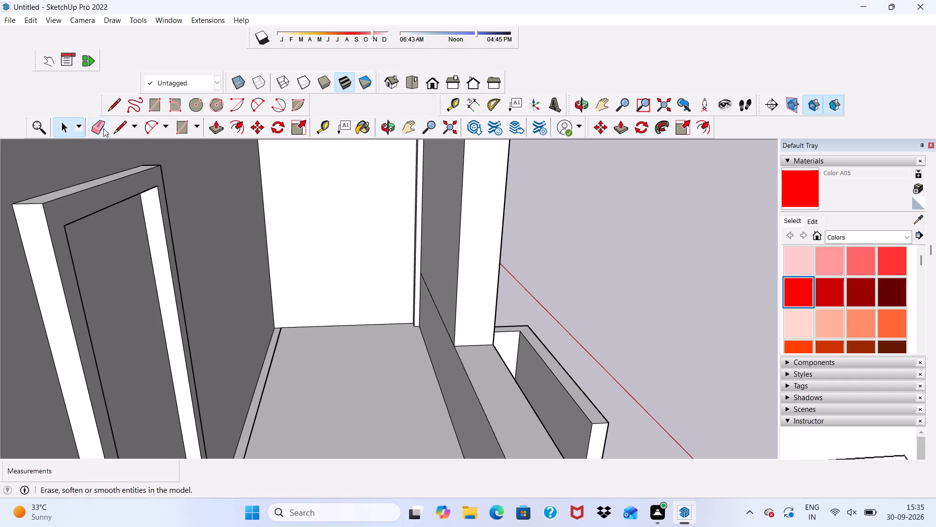
{"action": "left_click", "coordinate": [103, 123]}
{"action": "scroll", "coordinate": [407, 282], "scroll_direction": "up", "scroll_amount": 7}
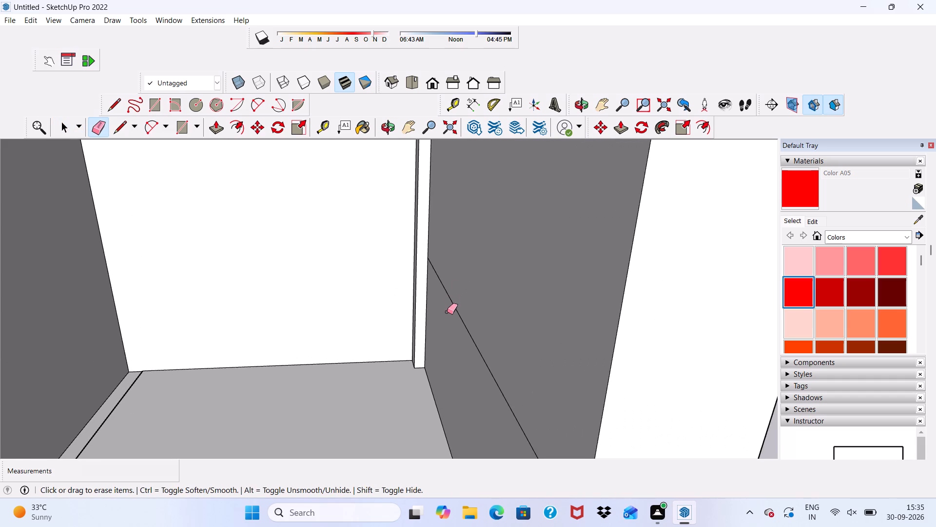
{"action": "left_click", "coordinate": [452, 303]}
{"action": "scroll", "coordinate": [512, 319], "scroll_direction": "down", "scroll_amount": 3}
{"action": "key", "text": "space"}
{"action": "scroll", "coordinate": [523, 329], "scroll_direction": "down", "scroll_amount": 5}
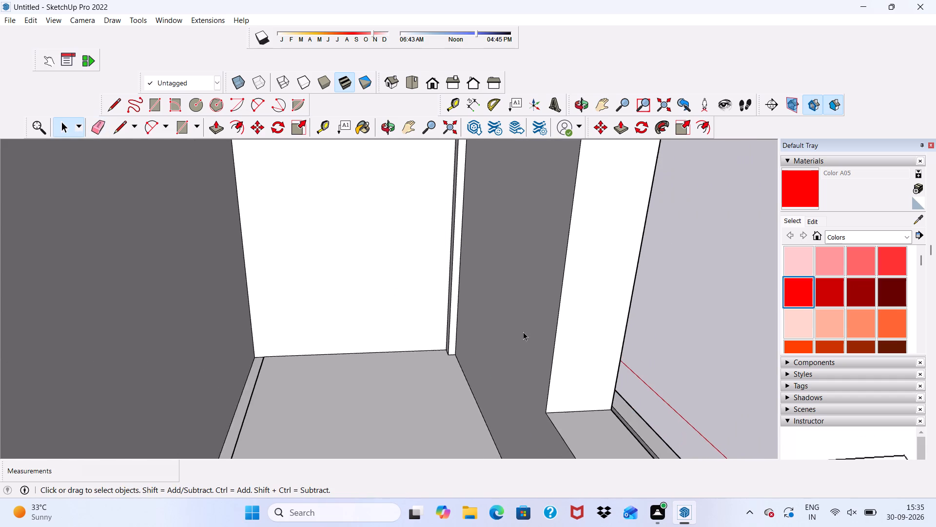
Switch to the front view and examine the cleaned-up balcony edge and the adjoining siding.
{"action": "scroll", "coordinate": [522, 343], "scroll_direction": "down", "scroll_amount": 5}
{"action": "scroll", "coordinate": [522, 346], "scroll_direction": "up", "scroll_amount": 1}
{"action": "scroll", "coordinate": [522, 346], "scroll_direction": "down", "scroll_amount": 4}
{"action": "middle_click_drag", "start_coordinate": [524, 347], "coordinate": [479, 371]}
{"action": "middle_click_drag", "start_coordinate": [475, 372], "coordinate": [471, 372]}
{"action": "middle_click_drag", "start_coordinate": [471, 372], "coordinate": [501, 348]}
{"action": "left_click", "coordinate": [433, 77]}
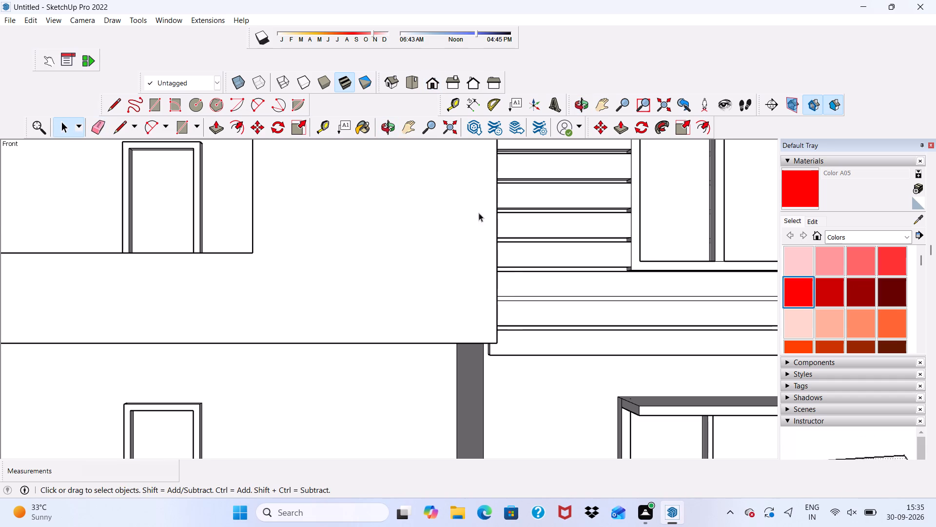
{"action": "scroll", "coordinate": [620, 328], "scroll_direction": "down", "scroll_amount": 5}
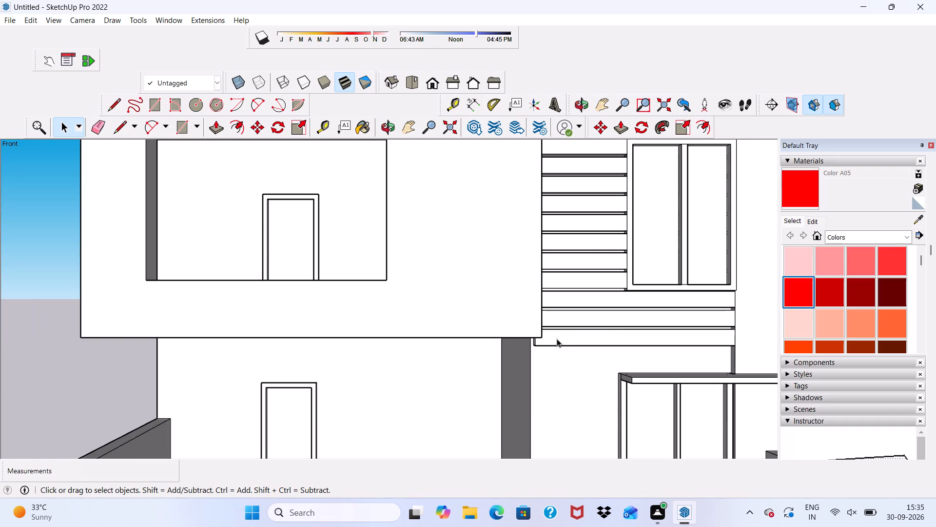
Examine the balcony front, siding and ground-floor wall in the front view.
{"action": "scroll", "coordinate": [556, 339], "scroll_direction": "down", "scroll_amount": 1}
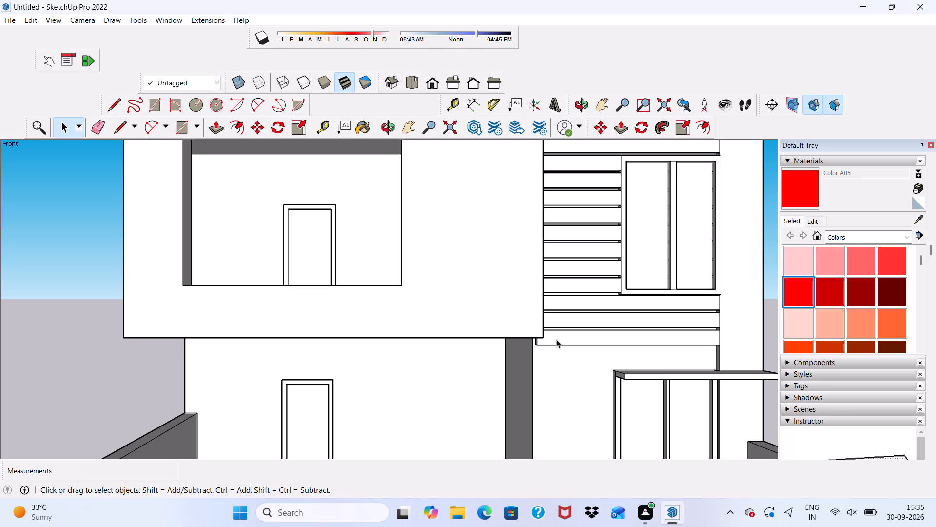
{"action": "scroll", "coordinate": [556, 339], "scroll_direction": "down", "scroll_amount": 3}
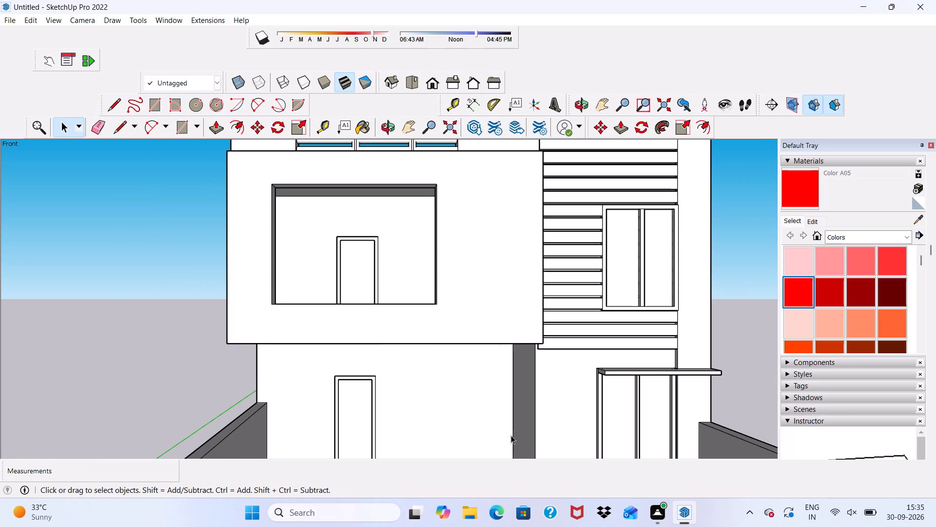
{"action": "scroll", "coordinate": [499, 466], "scroll_direction": "down", "scroll_amount": 4}
{"action": "scroll", "coordinate": [364, 526], "scroll_direction": "down", "scroll_amount": 9}
{"action": "scroll", "coordinate": [479, 456], "scroll_direction": "up", "scroll_amount": 1}
{"action": "scroll", "coordinate": [462, 456], "scroll_direction": "down", "scroll_amount": 3}
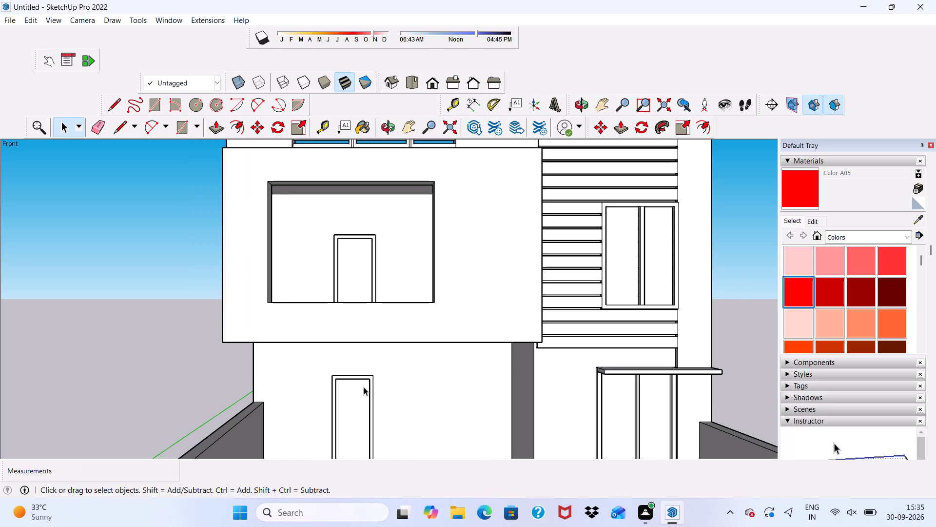
Erase the two vertical seam lines and the short stub at their lower end on the balcony's side face, where it meets the house wall.
{"action": "middle_click_drag", "start_coordinate": [359, 376], "coordinate": [588, 405]}
{"action": "scroll", "coordinate": [543, 396], "scroll_direction": "down", "scroll_amount": 1}
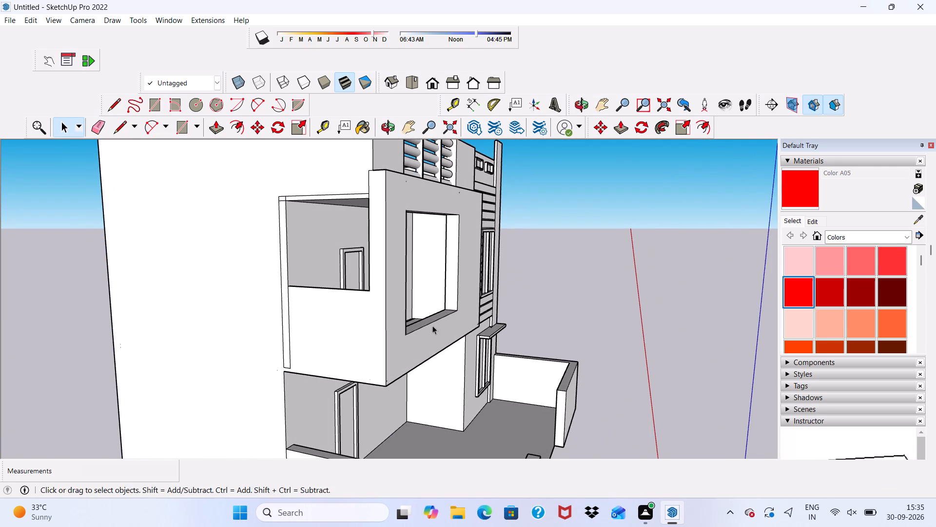
{"action": "left_click", "coordinate": [98, 123]}
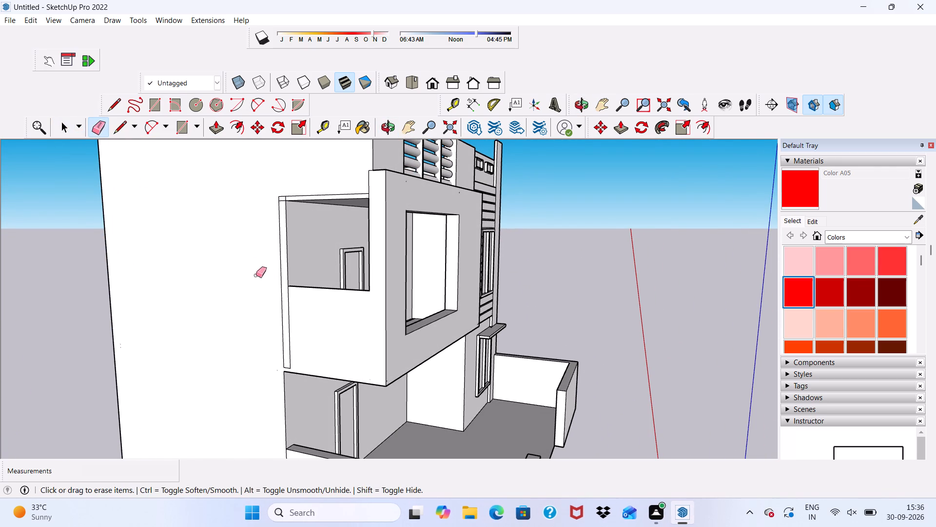
{"action": "scroll", "coordinate": [284, 295], "scroll_direction": "up", "scroll_amount": 4}
{"action": "left_click", "coordinate": [288, 294]}
{"action": "left_click_drag", "start_coordinate": [287, 299], "coordinate": [292, 308]}
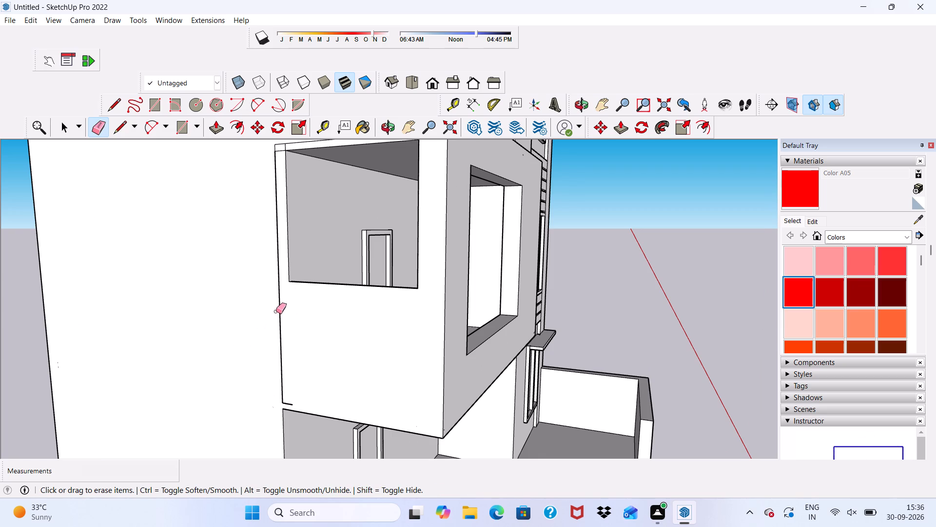
{"action": "left_click", "coordinate": [276, 311]}
{"action": "scroll", "coordinate": [287, 313], "scroll_direction": "up", "scroll_amount": 5}
{"action": "scroll", "coordinate": [287, 313], "scroll_direction": "down", "scroll_amount": 3}
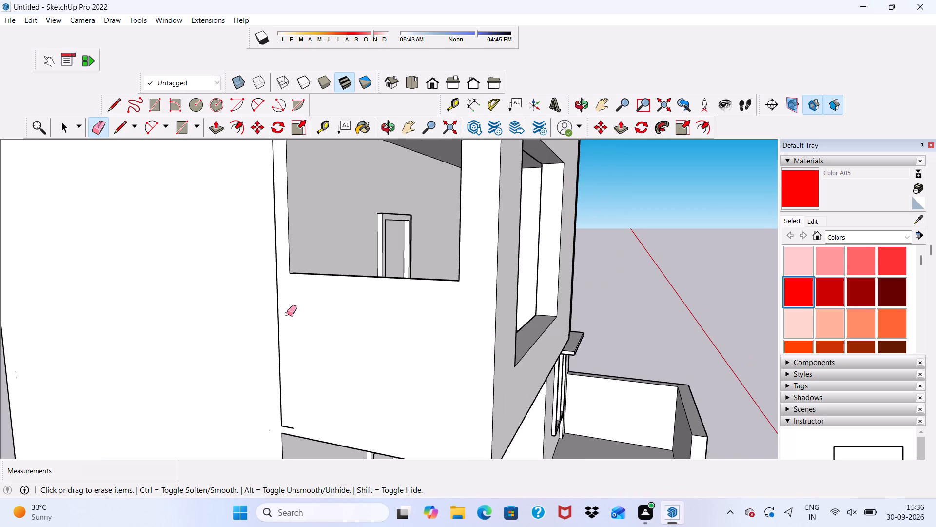
{"action": "left_click", "coordinate": [279, 320]}
{"action": "middle_click_drag", "start_coordinate": [306, 404], "coordinate": [316, 394]}
{"action": "middle_click", "coordinate": [316, 394]}
{"action": "scroll", "coordinate": [308, 436], "scroll_direction": "up", "scroll_amount": 3}
{"action": "left_click", "coordinate": [307, 405]}
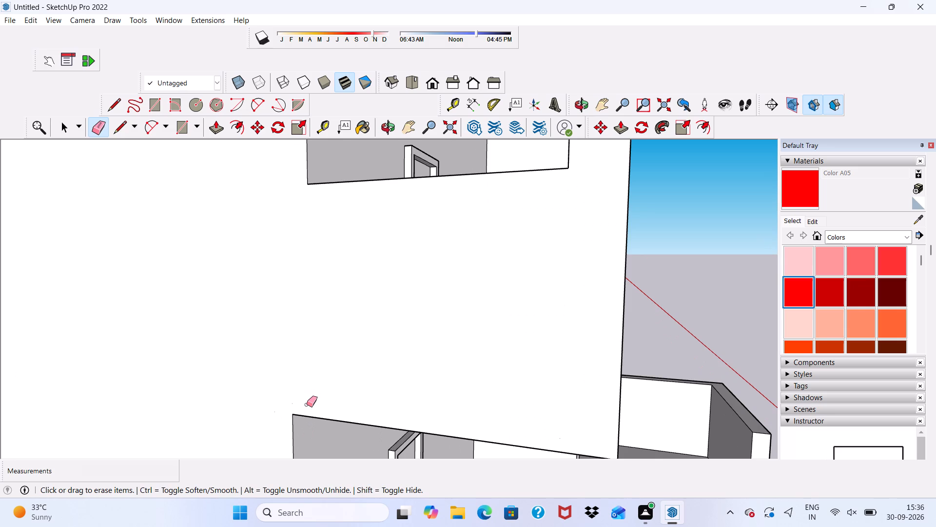
Erase the slab's upper edge line and short end lines above the balcony's side opening, where the slab meets the house wall.
{"action": "scroll", "coordinate": [307, 405], "scroll_direction": "down", "scroll_amount": 14}
{"action": "scroll", "coordinate": [294, 281], "scroll_direction": "up", "scroll_amount": 11}
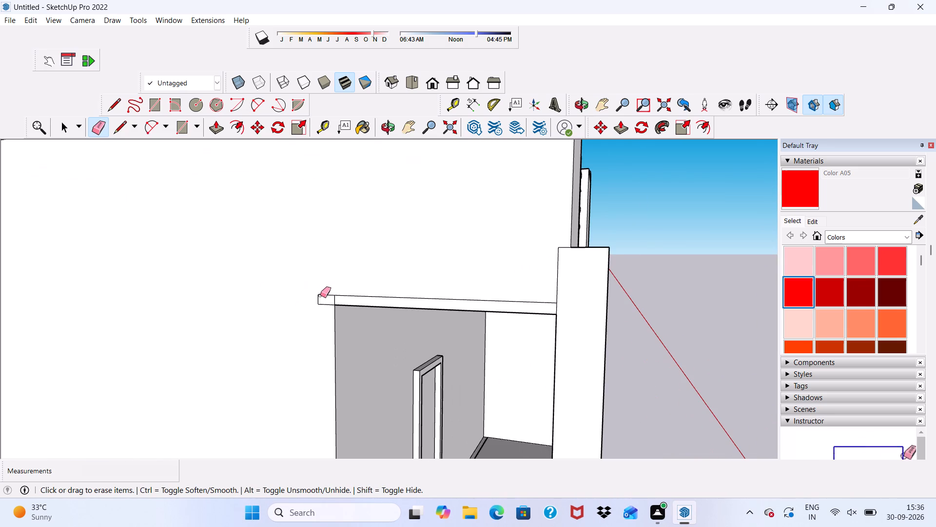
{"action": "left_click_drag", "start_coordinate": [321, 292], "coordinate": [325, 304]}
{"action": "left_click_drag", "start_coordinate": [317, 302], "coordinate": [322, 295]}
{"action": "scroll", "coordinate": [322, 296], "scroll_direction": "up", "scroll_amount": 4}
{"action": "left_click", "coordinate": [355, 295]}
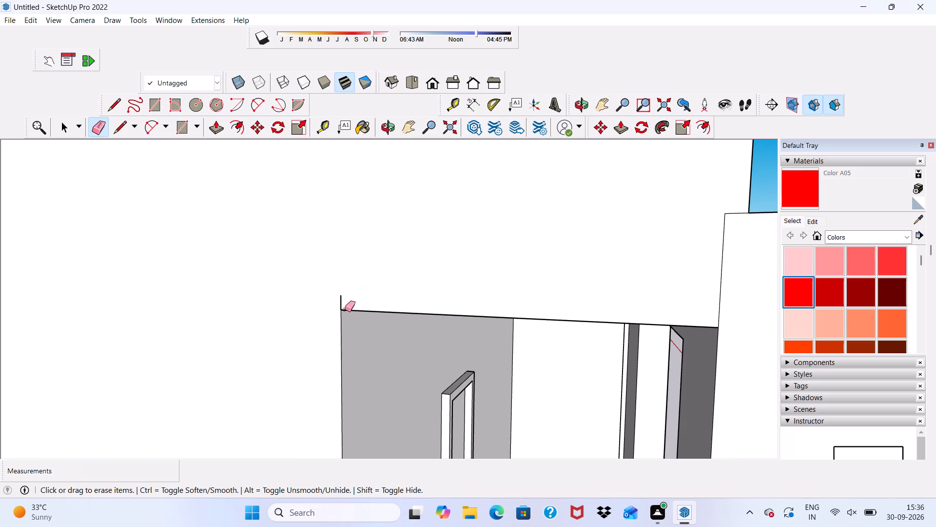
{"action": "left_click", "coordinate": [341, 301]}
Erase the vertical seam line, its leftover stub and the short top line where the balcony slab meets the front wall's side face.
{"action": "scroll", "coordinate": [644, 306], "scroll_direction": "down", "scroll_amount": 1}
{"action": "middle_click_drag", "start_coordinate": [644, 306], "coordinate": [689, 168]}
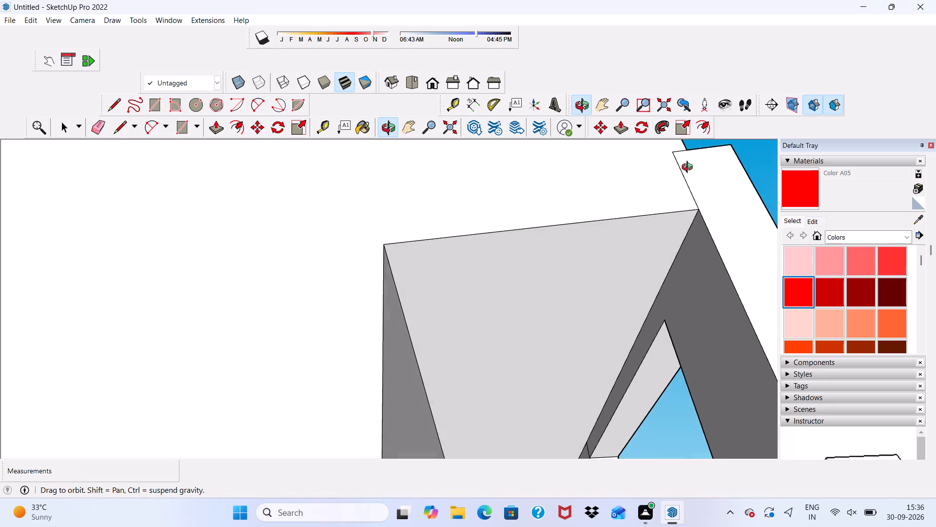
{"action": "middle_click_drag", "start_coordinate": [689, 168], "coordinate": [682, 239]}
{"action": "scroll", "coordinate": [679, 240], "scroll_direction": "down", "scroll_amount": 1}
{"action": "scroll", "coordinate": [721, 206], "scroll_direction": "up", "scroll_amount": 2}
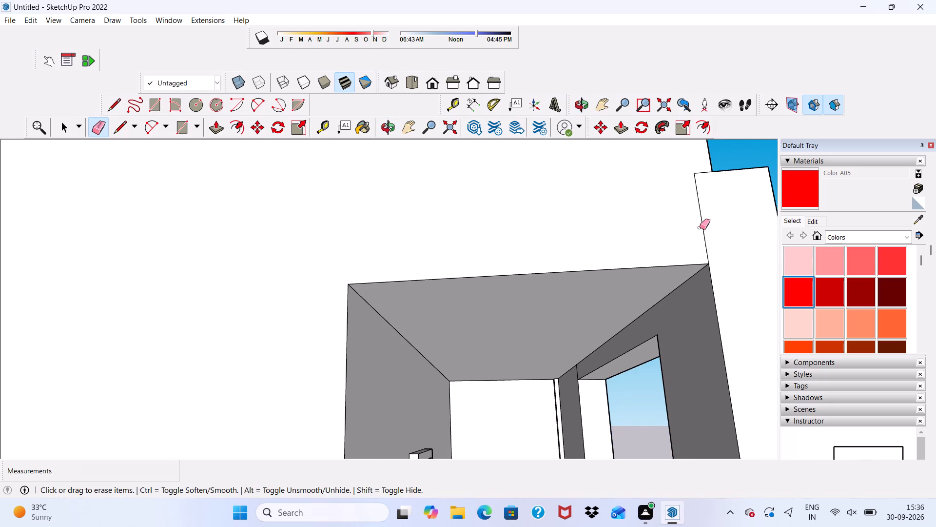
{"action": "left_click", "coordinate": [701, 224]}
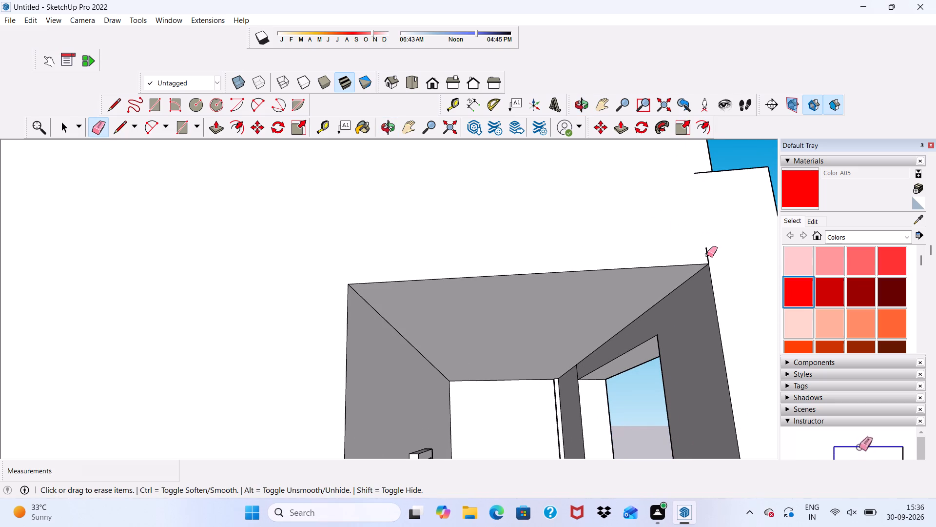
{"action": "left_click", "coordinate": [707, 255]}
{"action": "left_click_drag", "start_coordinate": [704, 169], "coordinate": [705, 173]}
Erase the stray strip lines along the edges of the balcony's ceiling underside.
{"action": "scroll", "coordinate": [705, 173], "scroll_direction": "down", "scroll_amount": 18}
{"action": "middle_click_drag", "start_coordinate": [699, 233], "coordinate": [571, 179]}
{"action": "scroll", "coordinate": [555, 236], "scroll_direction": "up", "scroll_amount": 5}
{"action": "left_click_drag", "start_coordinate": [564, 162], "coordinate": [567, 190]}
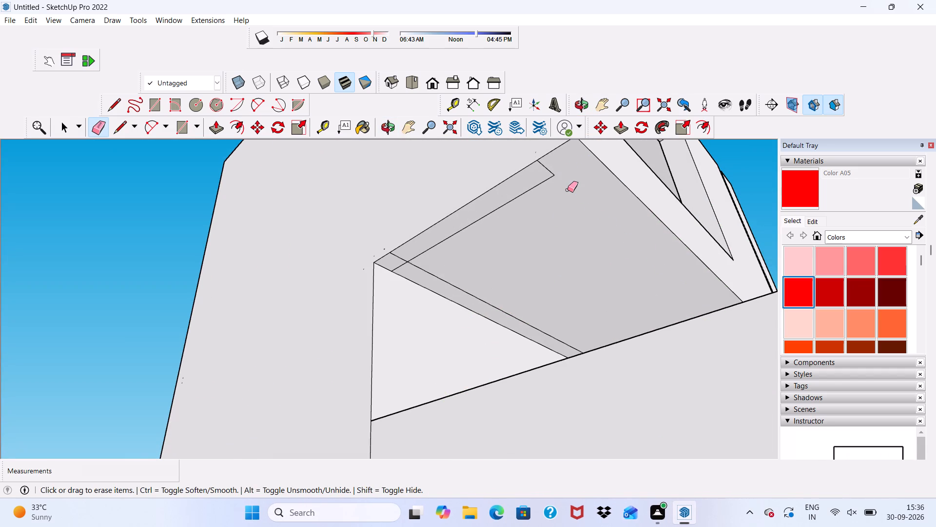
{"action": "scroll", "coordinate": [567, 190], "scroll_direction": "down", "scroll_amount": 4}
{"action": "left_click_drag", "start_coordinate": [554, 171], "coordinate": [550, 188]}
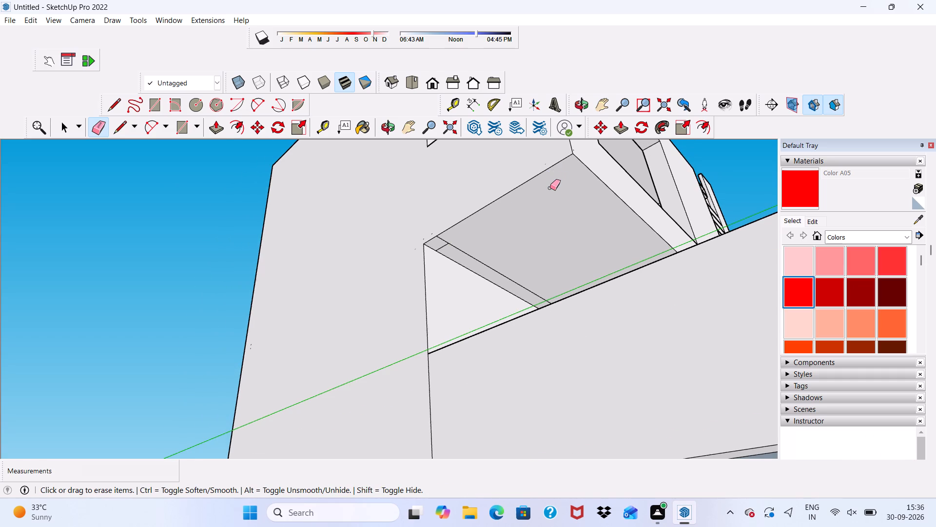
{"action": "scroll", "coordinate": [550, 189], "scroll_direction": "down", "scroll_amount": 4}
{"action": "scroll", "coordinate": [547, 214], "scroll_direction": "up", "scroll_amount": 4}
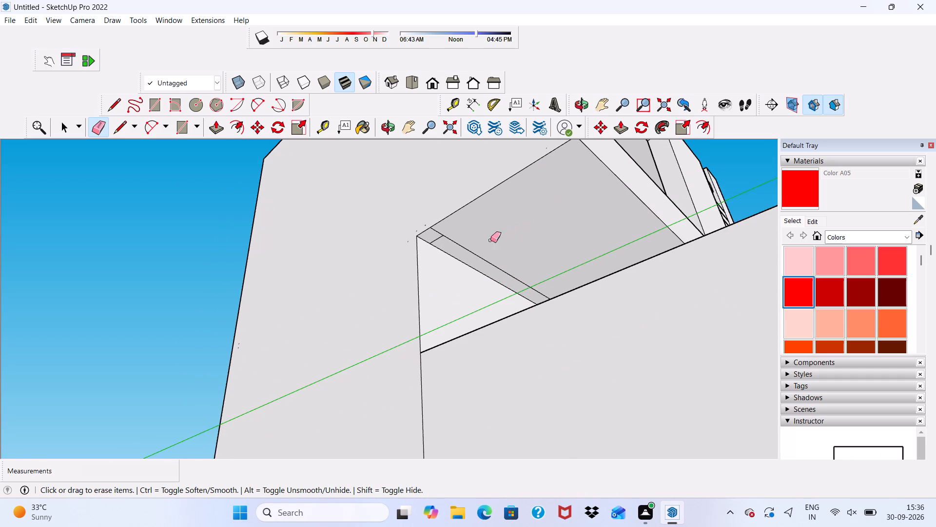
{"action": "scroll", "coordinate": [426, 243], "scroll_direction": "up", "scroll_amount": 9}
{"action": "left_click", "coordinate": [450, 237]}
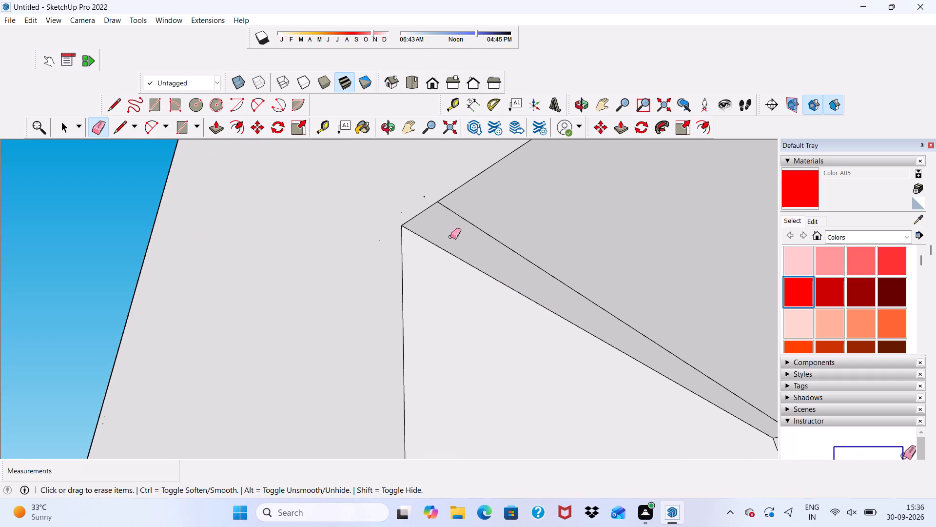
{"action": "left_click", "coordinate": [459, 219]}
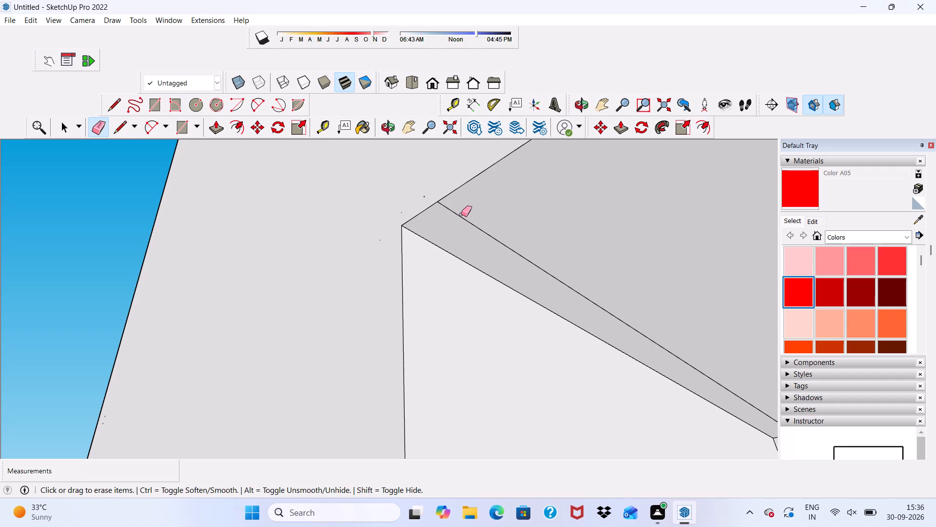
{"action": "left_click", "coordinate": [462, 214]}
{"action": "scroll", "coordinate": [464, 218], "scroll_direction": "up", "scroll_amount": 1}
{"action": "scroll", "coordinate": [464, 218], "scroll_direction": "down", "scroll_amount": 11}
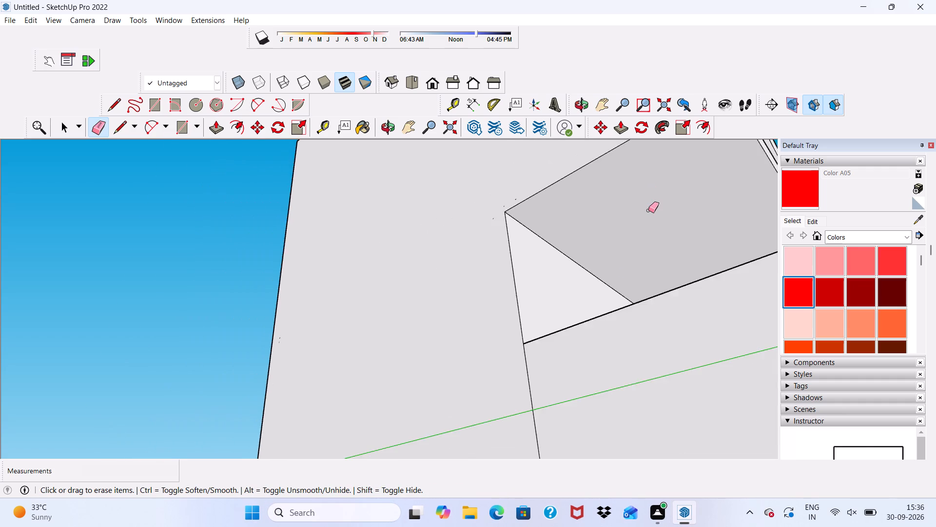
Leave the Eraser and examine the cleaned-up balcony and the whole front elevation from several angles and distances.
{"action": "scroll", "coordinate": [648, 210], "scroll_direction": "down", "scroll_amount": 7}
{"action": "middle_click_drag", "start_coordinate": [643, 221], "coordinate": [598, 283]}
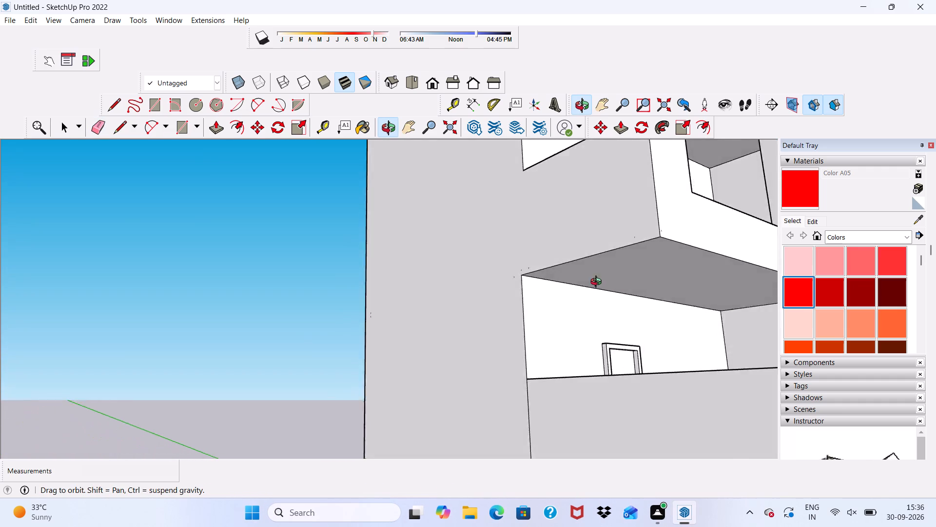
{"action": "middle_click_drag", "start_coordinate": [598, 283], "coordinate": [455, 345]}
{"action": "scroll", "coordinate": [460, 328], "scroll_direction": "up", "scroll_amount": 1}
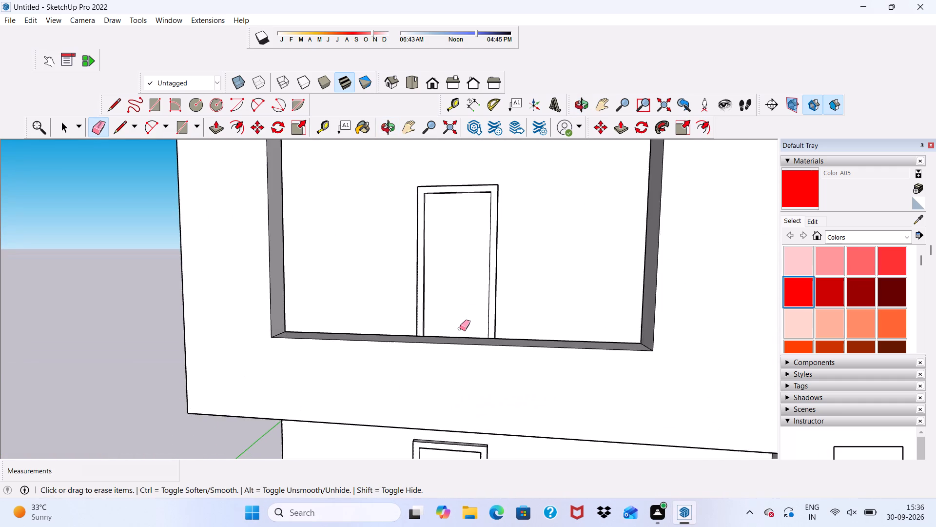
{"action": "scroll", "coordinate": [460, 328], "scroll_direction": "up", "scroll_amount": 1}
{"action": "key", "text": "space"}
{"action": "scroll", "coordinate": [460, 328], "scroll_direction": "down", "scroll_amount": 11}
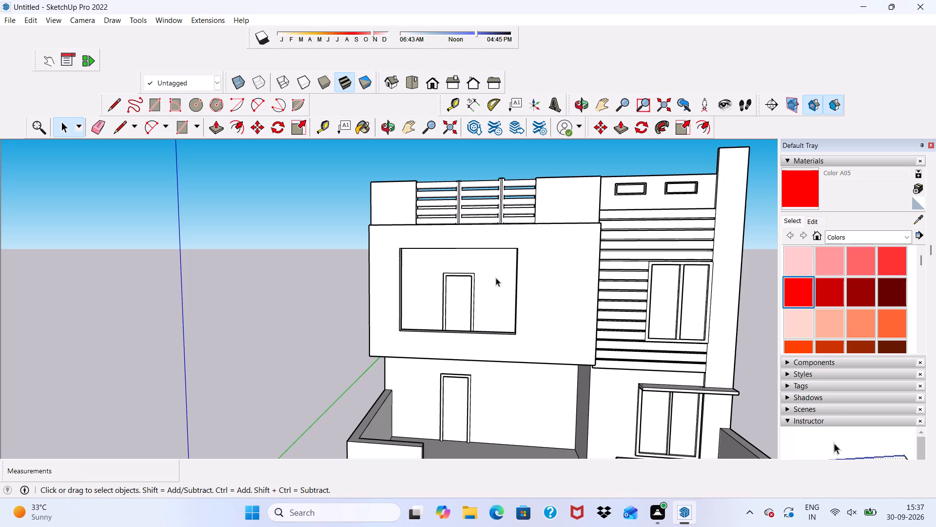
{"action": "scroll", "coordinate": [496, 278], "scroll_direction": "down", "scroll_amount": 5}
{"action": "scroll", "coordinate": [454, 305], "scroll_direction": "up", "scroll_amount": 5}
{"action": "middle_click_drag", "start_coordinate": [454, 304], "coordinate": [455, 305]}
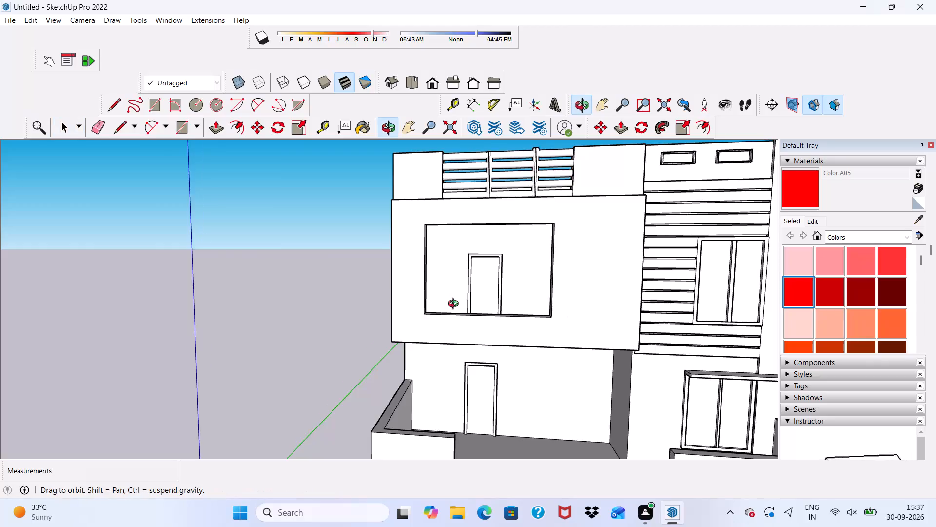
{"action": "middle_click_drag", "start_coordinate": [455, 305], "coordinate": [635, 349]}
{"action": "middle_click_drag", "start_coordinate": [635, 349], "coordinate": [430, 317]}
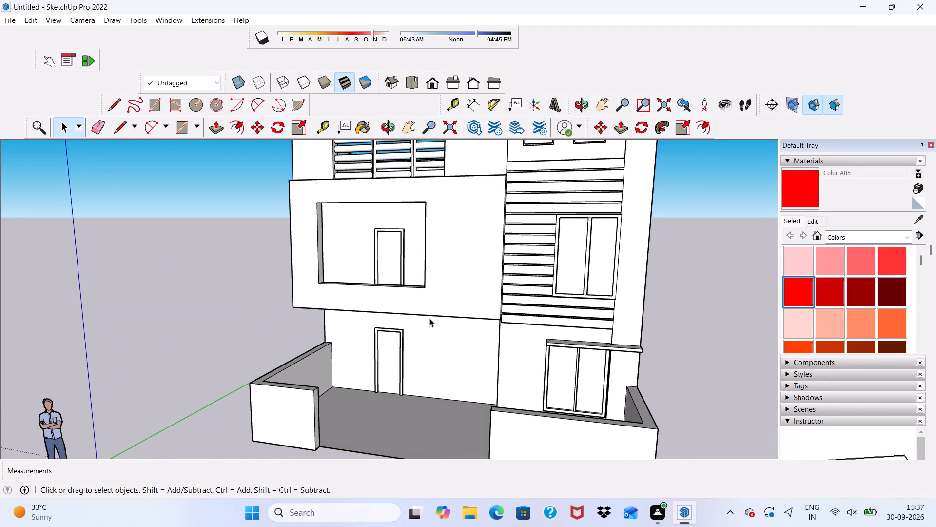
{"action": "scroll", "coordinate": [429, 318], "scroll_direction": "up", "scroll_amount": 1}
{"action": "scroll", "coordinate": [429, 318], "scroll_direction": "down", "scroll_amount": 1}
{"action": "scroll", "coordinate": [429, 318], "scroll_direction": "up", "scroll_amount": 1}
{"action": "scroll", "coordinate": [429, 318], "scroll_direction": "down", "scroll_amount": 3}
{"action": "scroll", "coordinate": [401, 290], "scroll_direction": "up", "scroll_amount": 4}
{"action": "middle_click_drag", "start_coordinate": [400, 289], "coordinate": [446, 326]}
{"action": "middle_click", "coordinate": [446, 326]}
{"action": "scroll", "coordinate": [433, 254], "scroll_direction": "up", "scroll_amount": 4}
{"action": "scroll", "coordinate": [431, 247], "scroll_direction": "down", "scroll_amount": 10}
{"action": "middle_click_drag", "start_coordinate": [439, 253], "coordinate": [459, 186]}
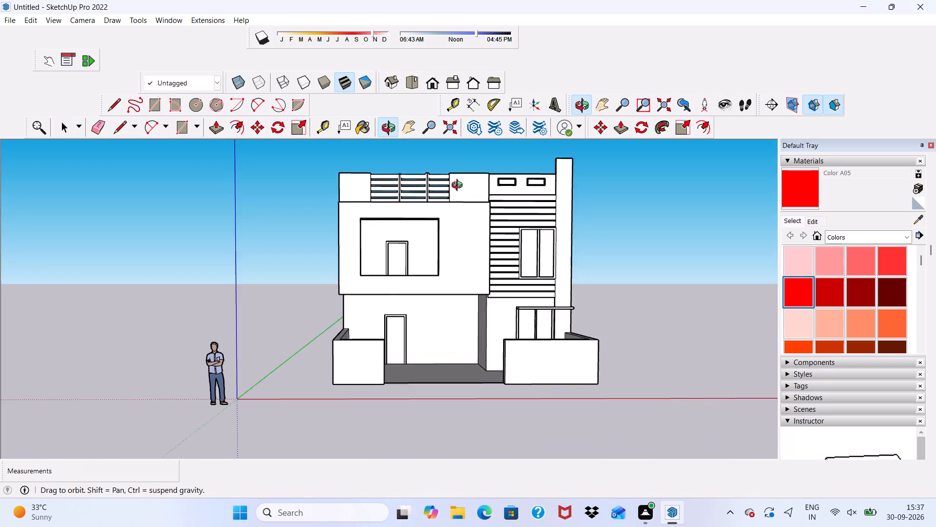
{"action": "middle_click_drag", "start_coordinate": [459, 186], "coordinate": [389, 212]}
{"action": "scroll", "coordinate": [432, 205], "scroll_direction": "up", "scroll_amount": 4}
{"action": "scroll", "coordinate": [443, 209], "scroll_direction": "down", "scroll_amount": 5}
{"action": "scroll", "coordinate": [446, 211], "scroll_direction": "up", "scroll_amount": 1}
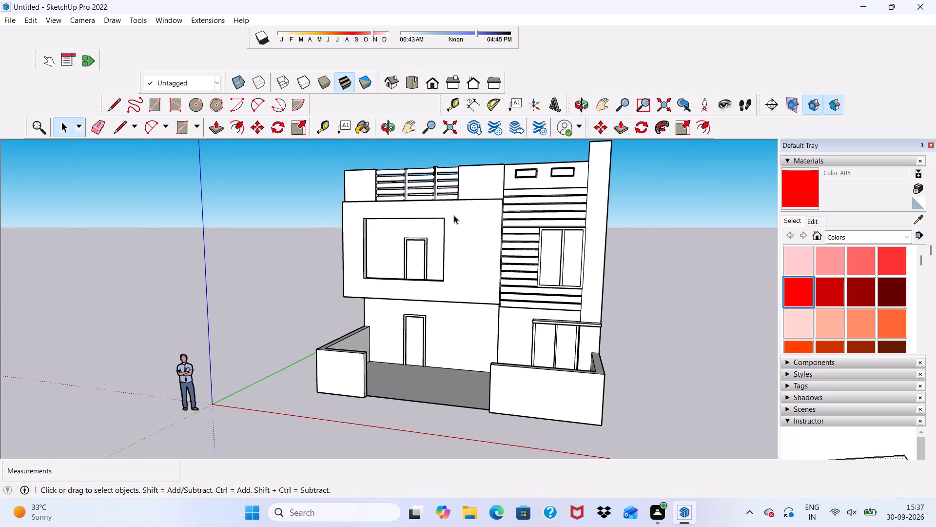
{"action": "scroll", "coordinate": [454, 215], "scroll_direction": "down", "scroll_amount": 4}
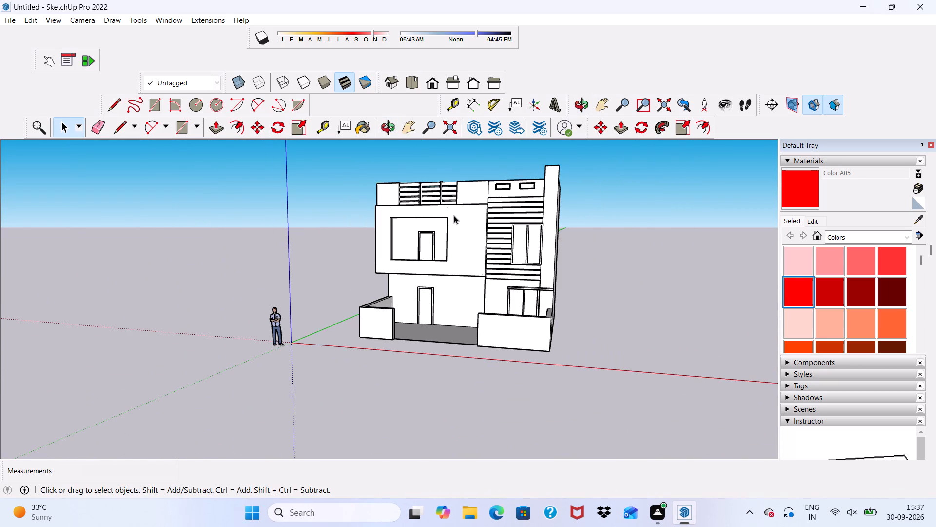
{"action": "scroll", "coordinate": [454, 215], "scroll_direction": "down", "scroll_amount": 7}
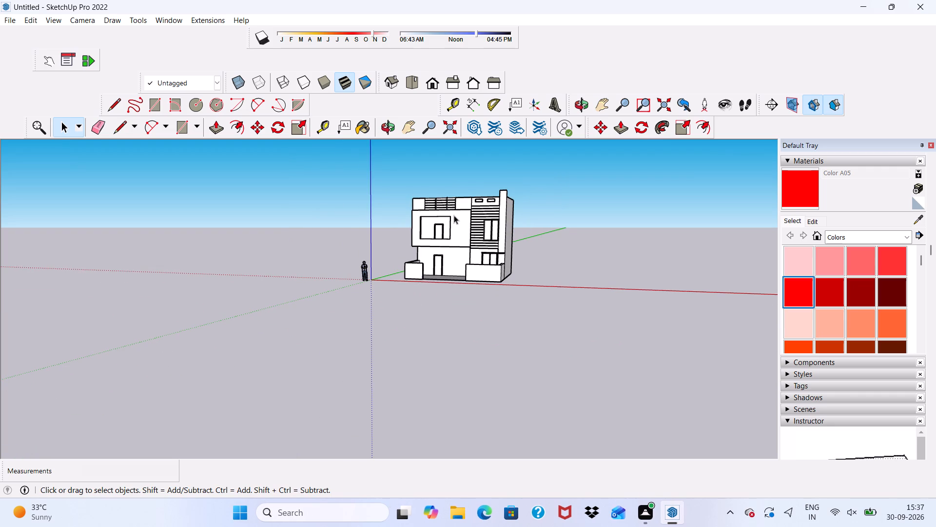
{"action": "scroll", "coordinate": [454, 215], "scroll_direction": "down", "scroll_amount": 1}
{"action": "scroll", "coordinate": [454, 215], "scroll_direction": "up", "scroll_amount": 1}
{"action": "scroll", "coordinate": [454, 215], "scroll_direction": "down", "scroll_amount": 4}
{"action": "scroll", "coordinate": [454, 215], "scroll_direction": "up", "scroll_amount": 12}
{"action": "middle_click_drag", "start_coordinate": [454, 215], "coordinate": [488, 259]}
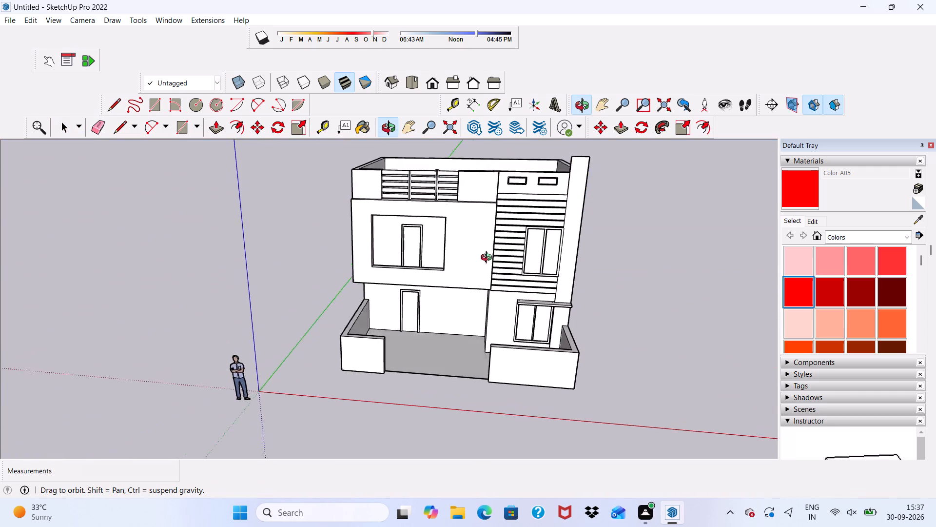
{"action": "middle_click_drag", "start_coordinate": [488, 259], "coordinate": [484, 195]}
Draw a thin rectangle, about 3 11/16" by 2' 1 1/16", across the full width of the tall pillar's front face just below its top.
{"action": "scroll", "coordinate": [483, 193], "scroll_direction": "up", "scroll_amount": 9}
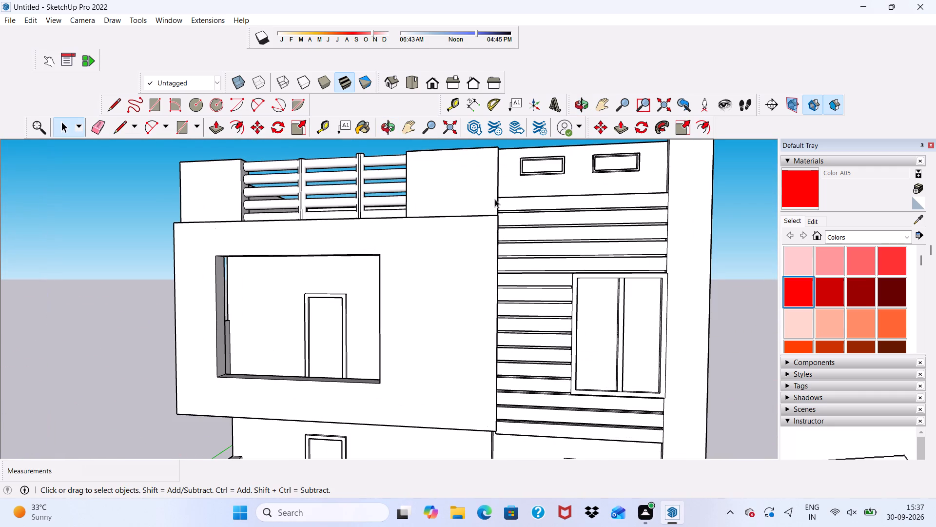
{"action": "scroll", "coordinate": [495, 199], "scroll_direction": "down", "scroll_amount": 5}
{"action": "scroll", "coordinate": [524, 212], "scroll_direction": "up", "scroll_amount": 9}
{"action": "scroll", "coordinate": [524, 210], "scroll_direction": "down", "scroll_amount": 1}
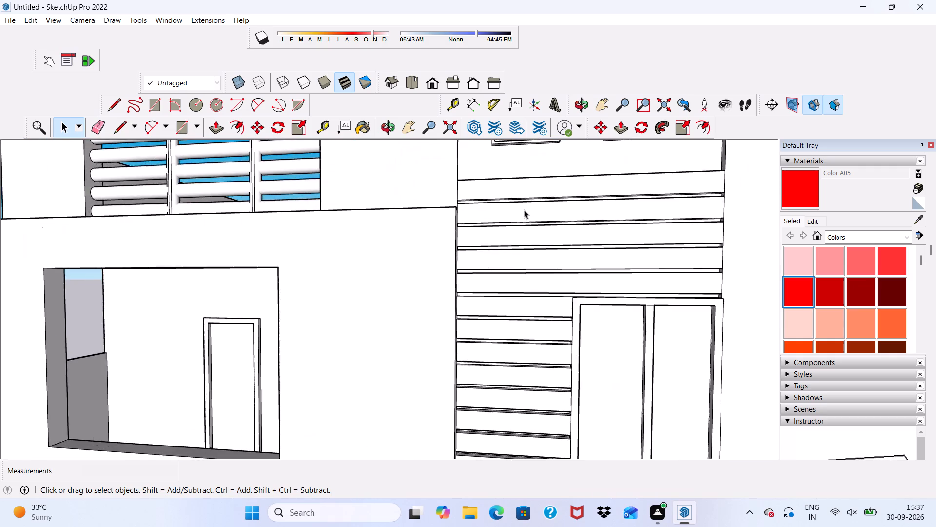
{"action": "scroll", "coordinate": [524, 210], "scroll_direction": "down", "scroll_amount": 9}
{"action": "middle_click_drag", "start_coordinate": [524, 210], "coordinate": [552, 329]}
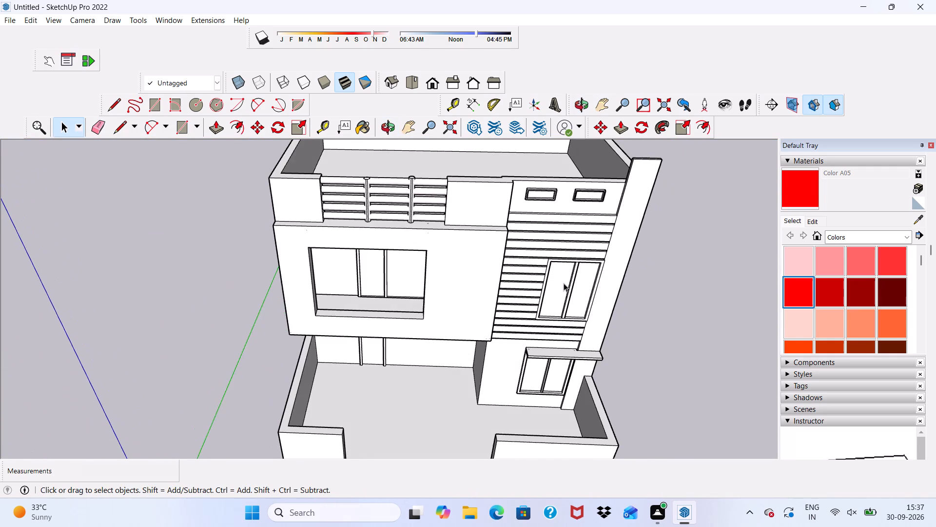
{"action": "scroll", "coordinate": [580, 176], "scroll_direction": "up", "scroll_amount": 6}
{"action": "middle_click_drag", "start_coordinate": [581, 175], "coordinate": [675, 250]}
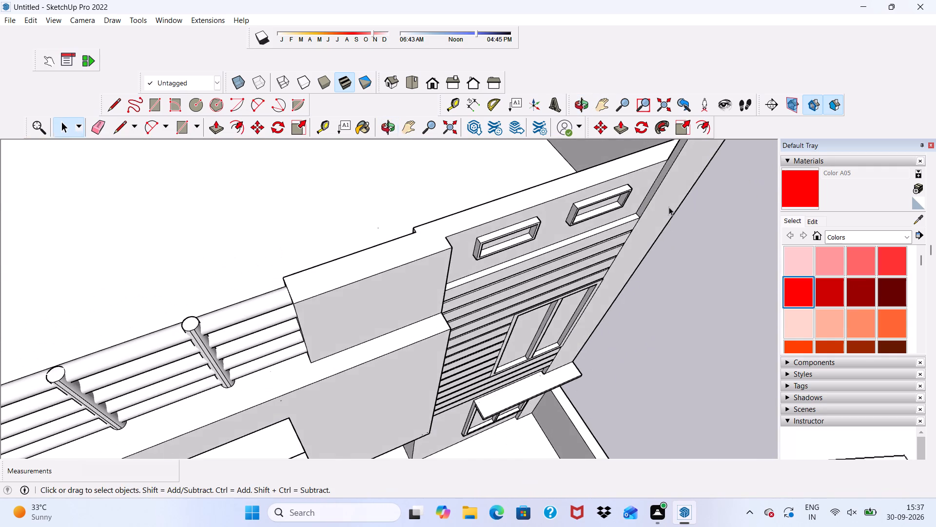
{"action": "scroll", "coordinate": [669, 207], "scroll_direction": "down", "scroll_amount": 6}
{"action": "scroll", "coordinate": [705, 141], "scroll_direction": "up", "scroll_amount": 9}
{"action": "middle_click_drag", "start_coordinate": [695, 177], "coordinate": [659, 138]}
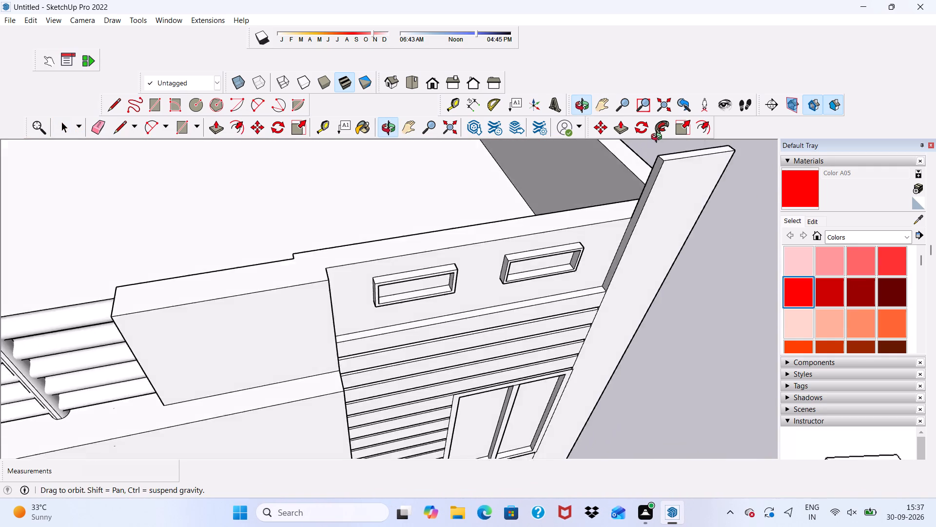
{"action": "middle_click_drag", "start_coordinate": [659, 138], "coordinate": [609, 122]}
{"action": "scroll", "coordinate": [454, 101], "scroll_direction": "up", "scroll_amount": 2}
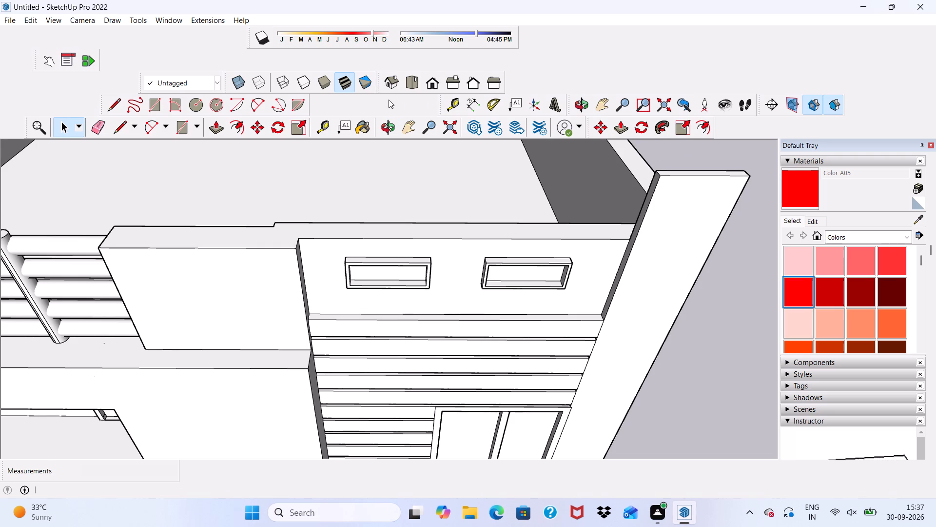
{"action": "left_click", "coordinate": [155, 107]}
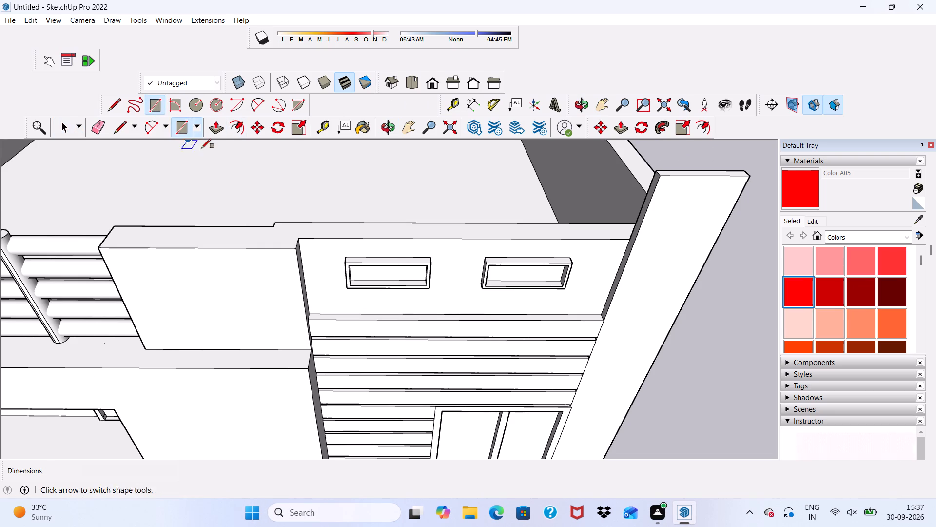
{"action": "left_click", "coordinate": [656, 195]}
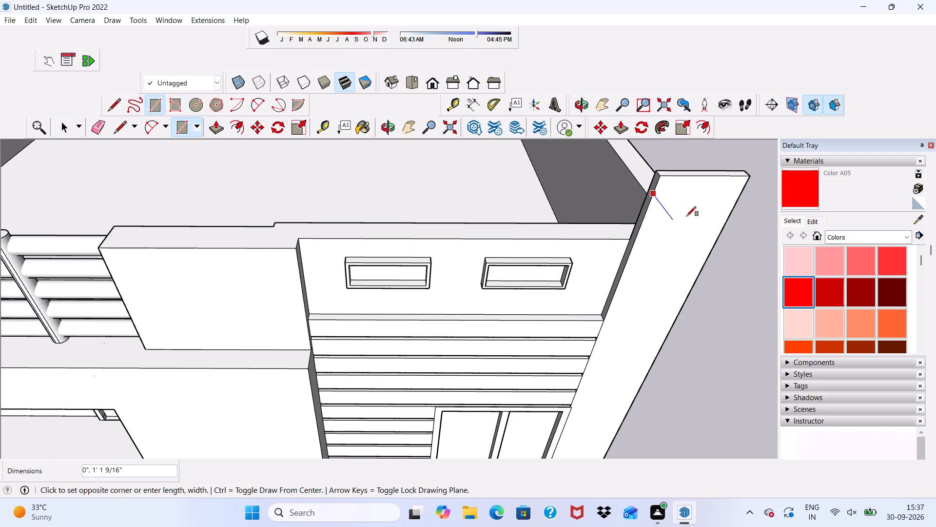
{"action": "left_click", "coordinate": [737, 206]}
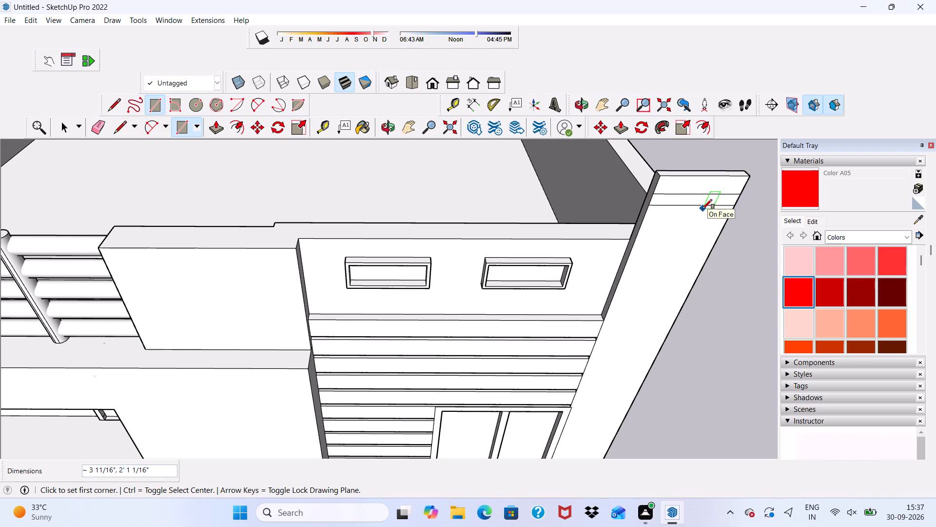
{"action": "key", "text": "space"}
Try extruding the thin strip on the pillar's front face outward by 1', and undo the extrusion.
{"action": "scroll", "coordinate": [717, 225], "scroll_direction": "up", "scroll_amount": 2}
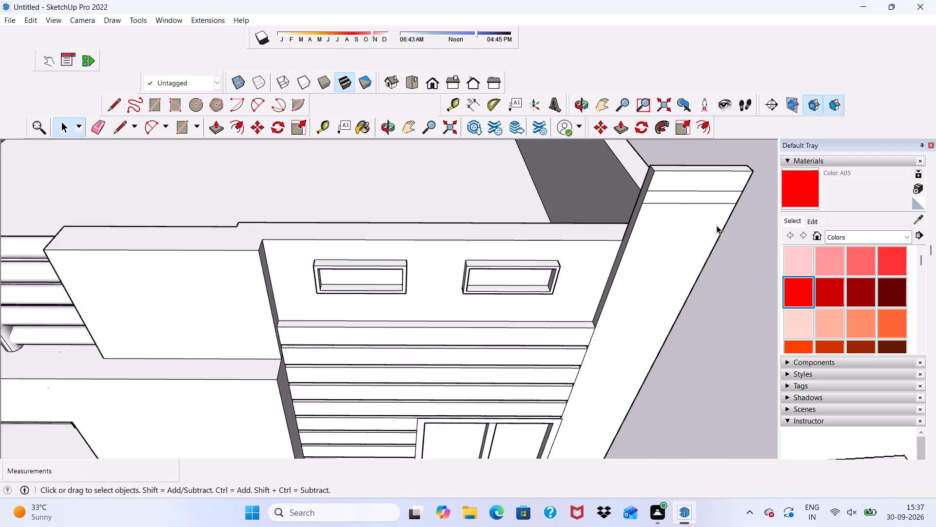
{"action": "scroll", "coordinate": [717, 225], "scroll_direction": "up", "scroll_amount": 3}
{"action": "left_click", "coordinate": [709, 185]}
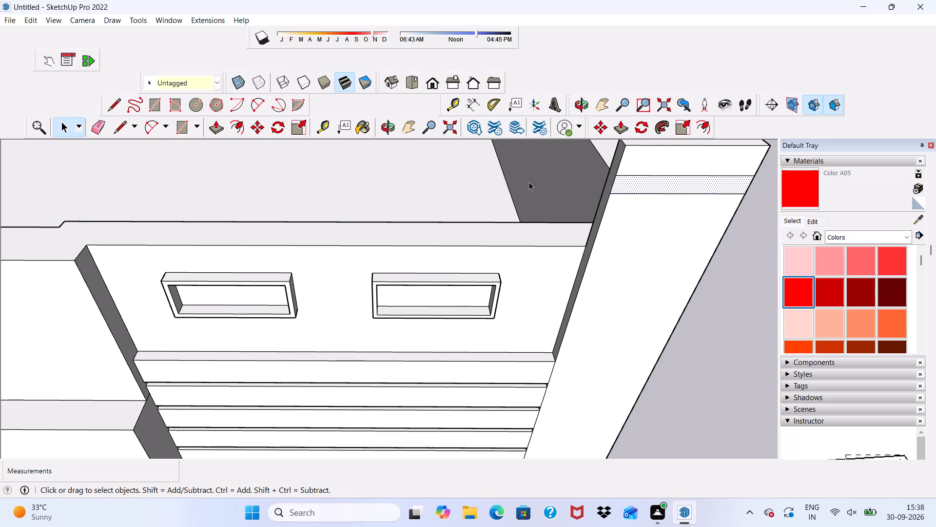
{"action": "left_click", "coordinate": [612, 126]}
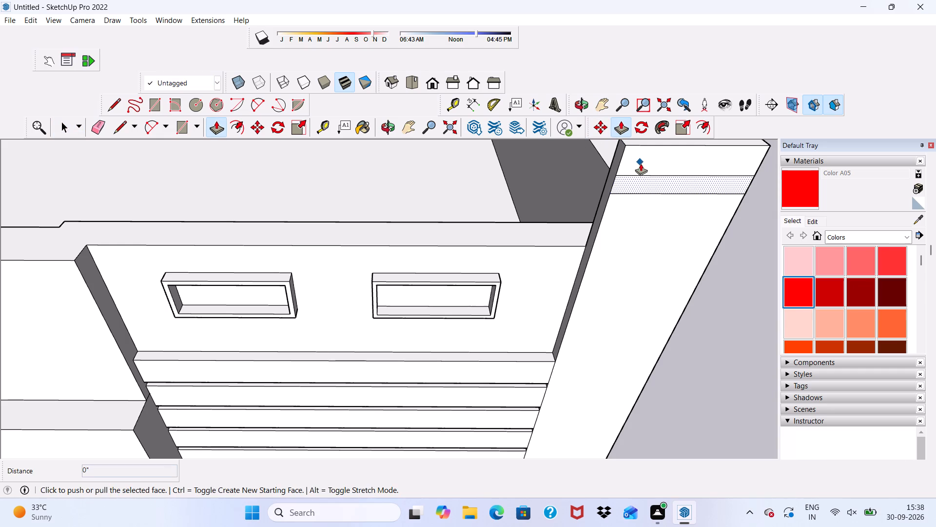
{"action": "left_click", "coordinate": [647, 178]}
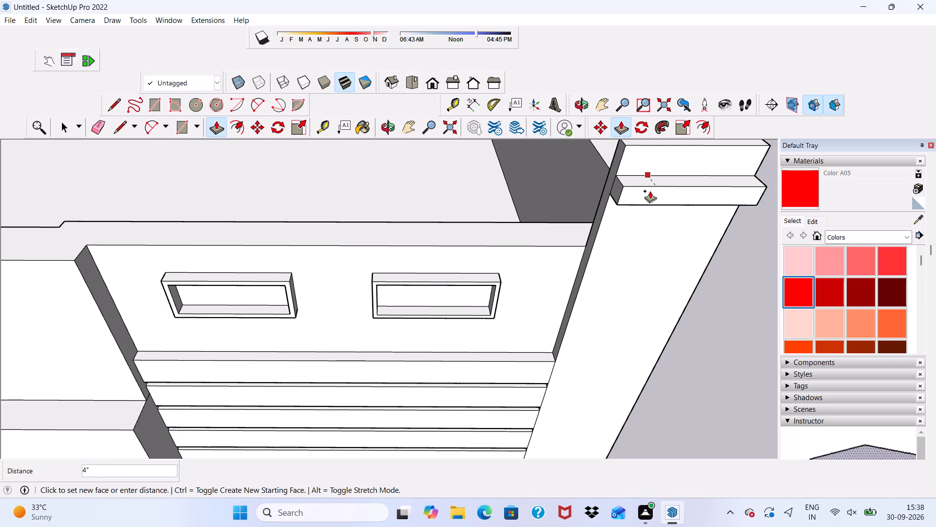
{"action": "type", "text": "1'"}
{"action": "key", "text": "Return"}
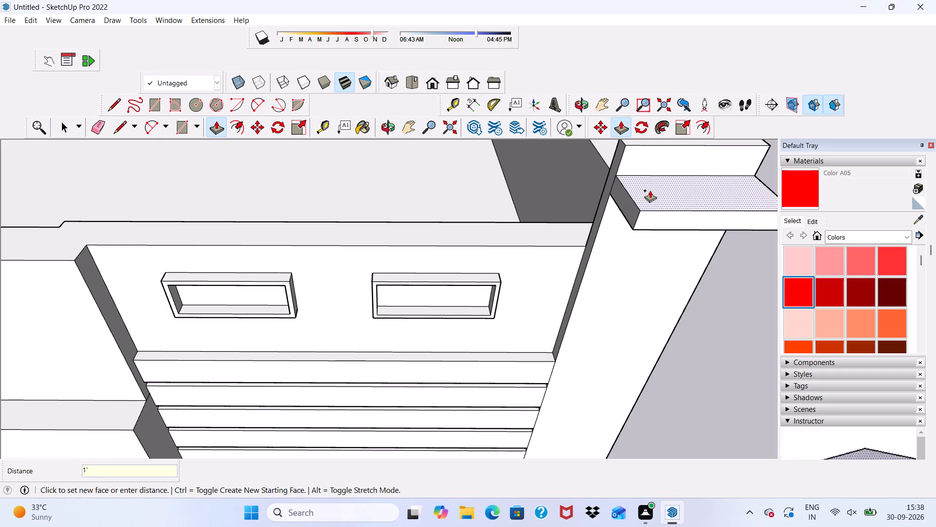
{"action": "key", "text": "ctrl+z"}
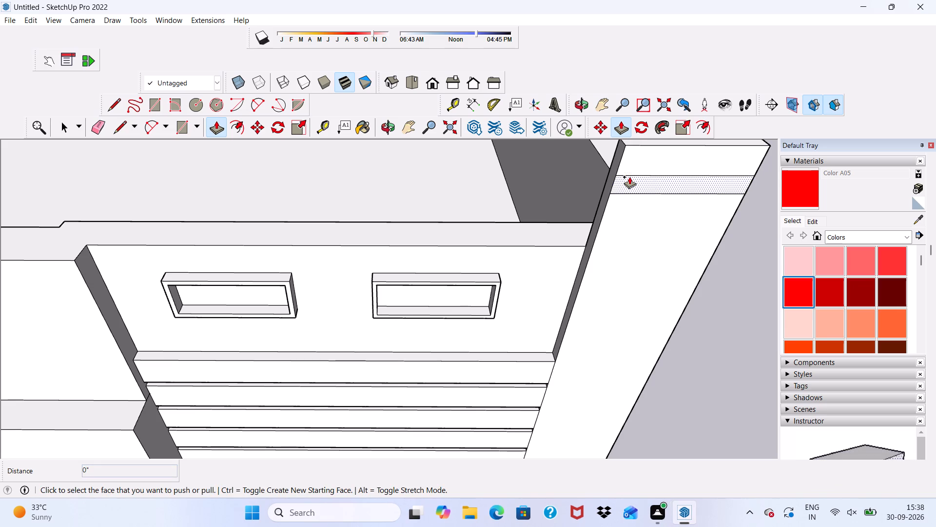
Extrude the thin strip on the pillar's front face outward by 6".
{"action": "left_click", "coordinate": [630, 177]}
{"action": "key", "text": "6"}
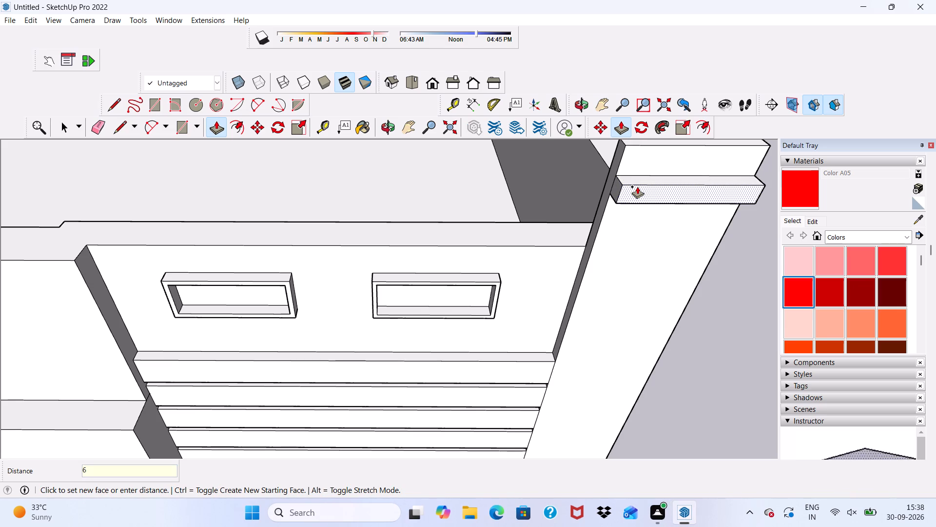
{"action": "key", "text": "shift+quotedbl"}
{"action": "key", "text": "Return"}
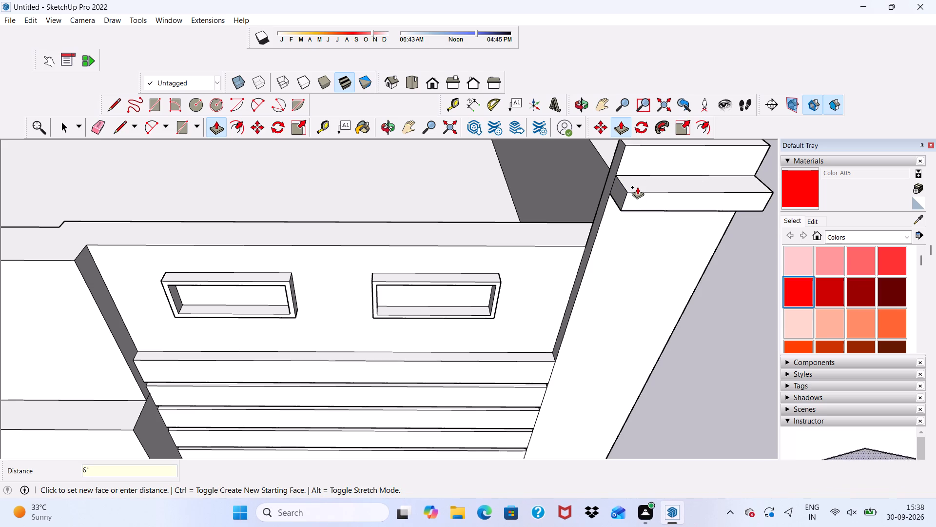
Extrude the projecting strip's inner end face 8' 8 7/16" over the slatted wall, up to the adjoining parapet block's corner.
{"action": "scroll", "coordinate": [645, 190], "scroll_direction": "down", "scroll_amount": 3}
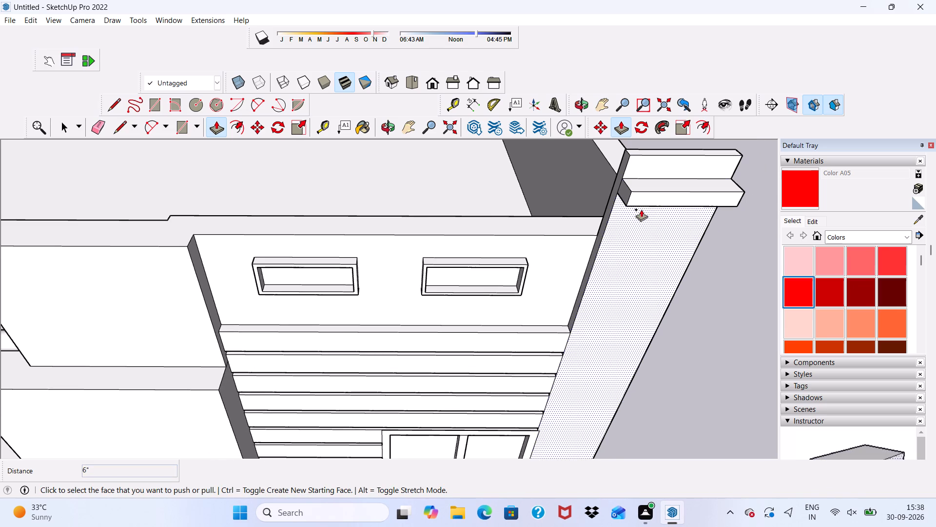
{"action": "scroll", "coordinate": [650, 193], "scroll_direction": "up", "scroll_amount": 4}
{"action": "scroll", "coordinate": [652, 192], "scroll_direction": "down", "scroll_amount": 1}
{"action": "scroll", "coordinate": [652, 192], "scroll_direction": "up", "scroll_amount": 9}
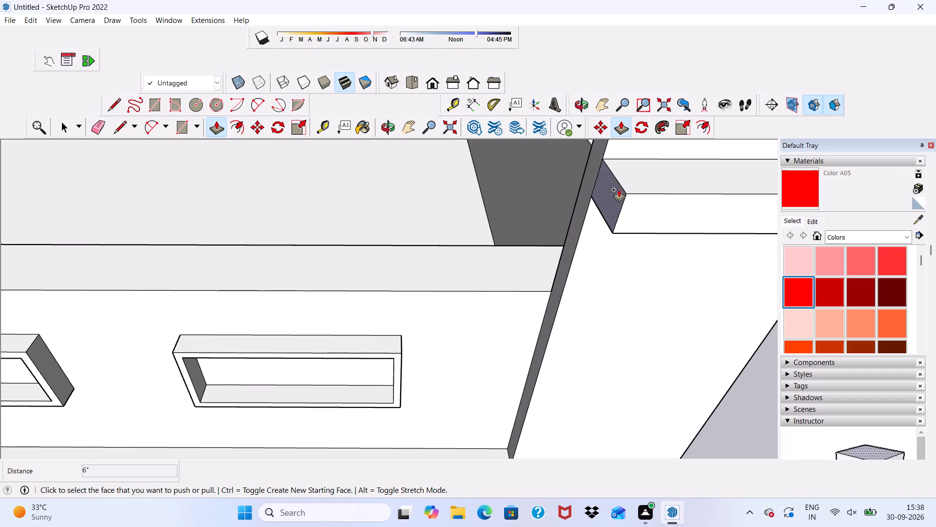
{"action": "scroll", "coordinate": [610, 190], "scroll_direction": "up", "scroll_amount": 2}
{"action": "left_click", "coordinate": [610, 189]}
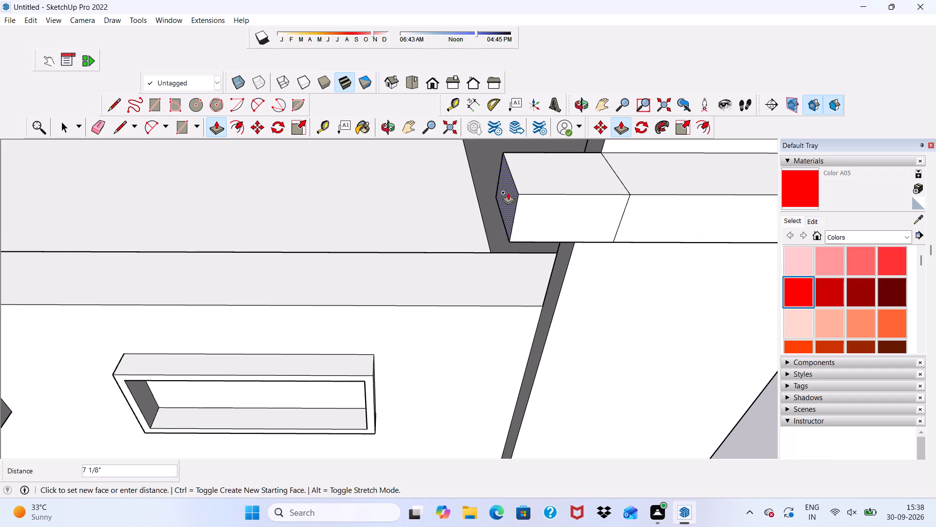
{"action": "scroll", "coordinate": [468, 184], "scroll_direction": "down", "scroll_amount": 19}
{"action": "scroll", "coordinate": [293, 201], "scroll_direction": "down", "scroll_amount": 5}
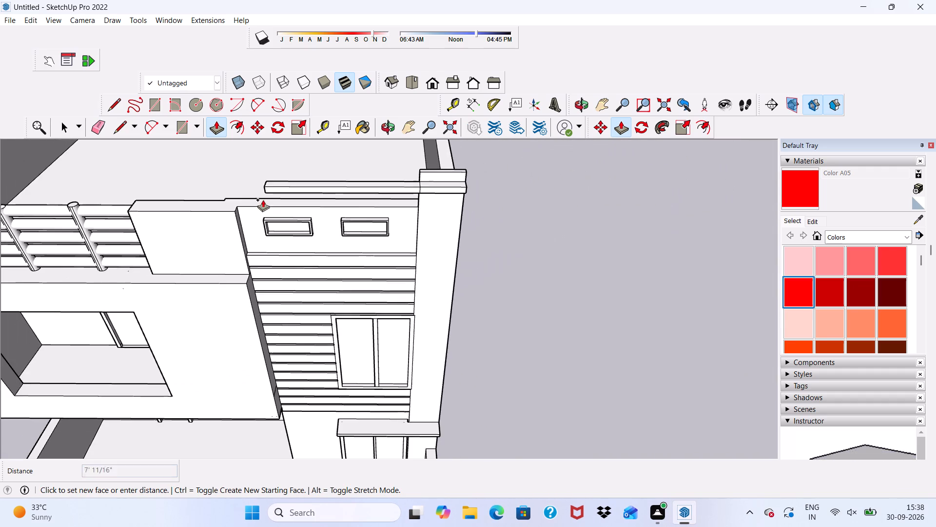
{"action": "middle_click_drag", "start_coordinate": [260, 197], "coordinate": [300, 88]}
{"action": "scroll", "coordinate": [264, 143], "scroll_direction": "up", "scroll_amount": 6}
{"action": "scroll", "coordinate": [264, 143], "scroll_direction": "down", "scroll_amount": 6}
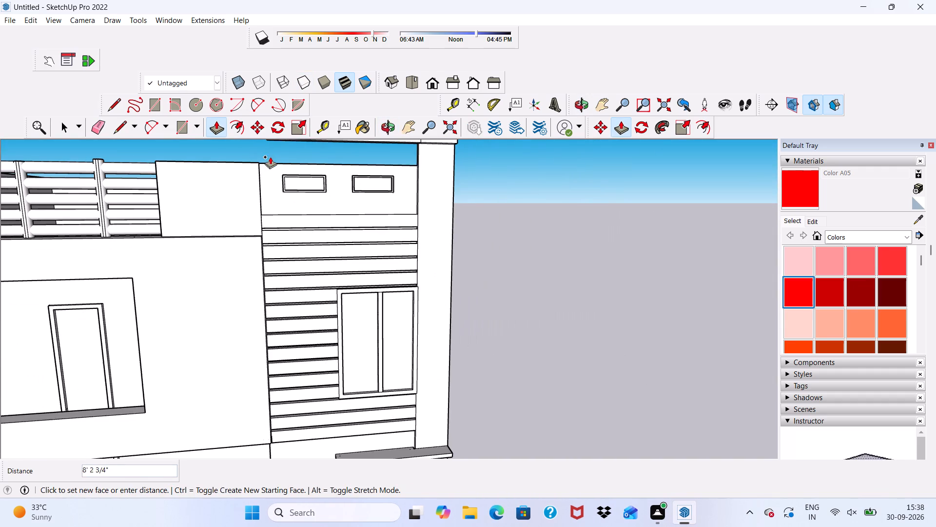
{"action": "scroll", "coordinate": [305, 150], "scroll_direction": "down", "scroll_amount": 4}
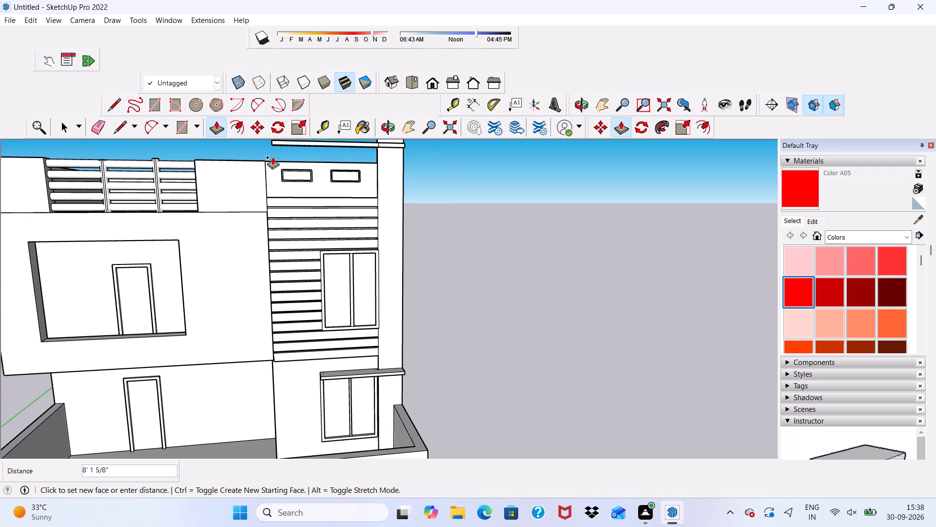
{"action": "middle_click_drag", "start_coordinate": [273, 157], "coordinate": [233, 132]}
{"action": "scroll", "coordinate": [239, 134], "scroll_direction": "down", "scroll_amount": 1}
{"action": "scroll", "coordinate": [312, 152], "scroll_direction": "up", "scroll_amount": 8}
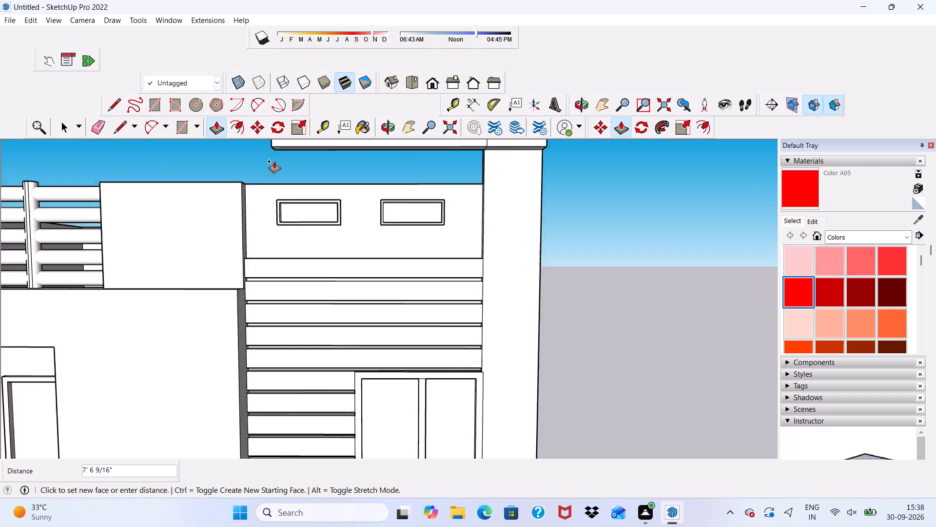
{"action": "scroll", "coordinate": [274, 161], "scroll_direction": "up", "scroll_amount": 1}
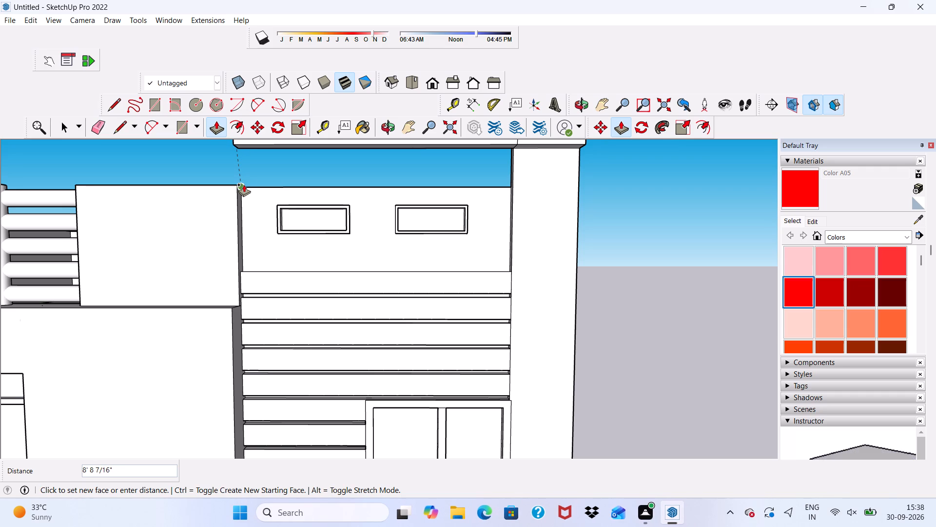
{"action": "scroll", "coordinate": [244, 185], "scroll_direction": "up", "scroll_amount": 5}
{"action": "scroll", "coordinate": [244, 185], "scroll_direction": "down", "scroll_amount": 4}
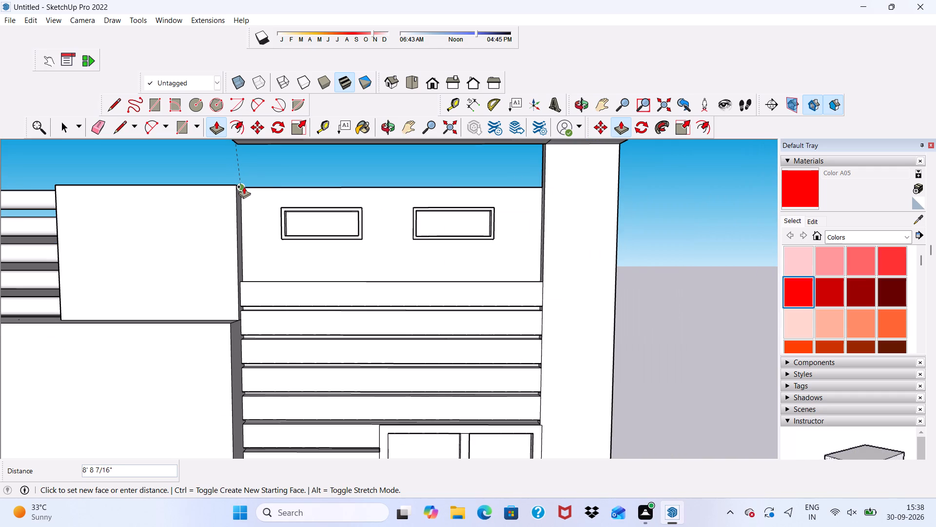
{"action": "left_click", "coordinate": [248, 187]}
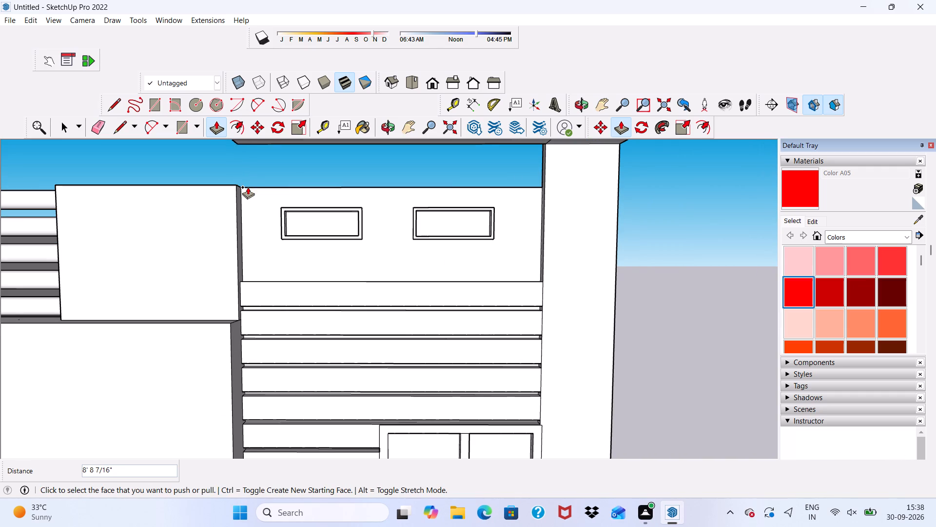
{"action": "scroll", "coordinate": [306, 167], "scroll_direction": "down", "scroll_amount": 3}
{"action": "scroll", "coordinate": [285, 190], "scroll_direction": "up", "scroll_amount": 3}
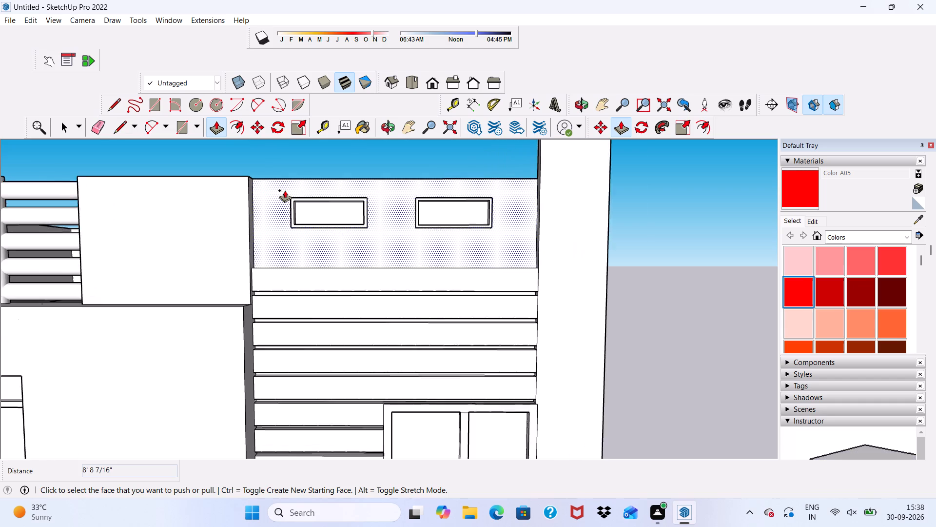
{"action": "scroll", "coordinate": [285, 190], "scroll_direction": "up", "scroll_amount": 1}
{"action": "key", "text": "space"}
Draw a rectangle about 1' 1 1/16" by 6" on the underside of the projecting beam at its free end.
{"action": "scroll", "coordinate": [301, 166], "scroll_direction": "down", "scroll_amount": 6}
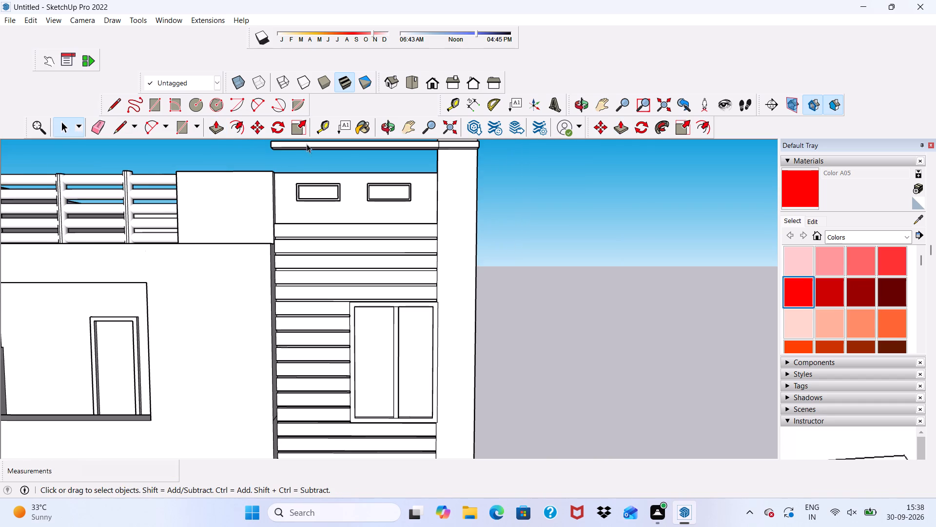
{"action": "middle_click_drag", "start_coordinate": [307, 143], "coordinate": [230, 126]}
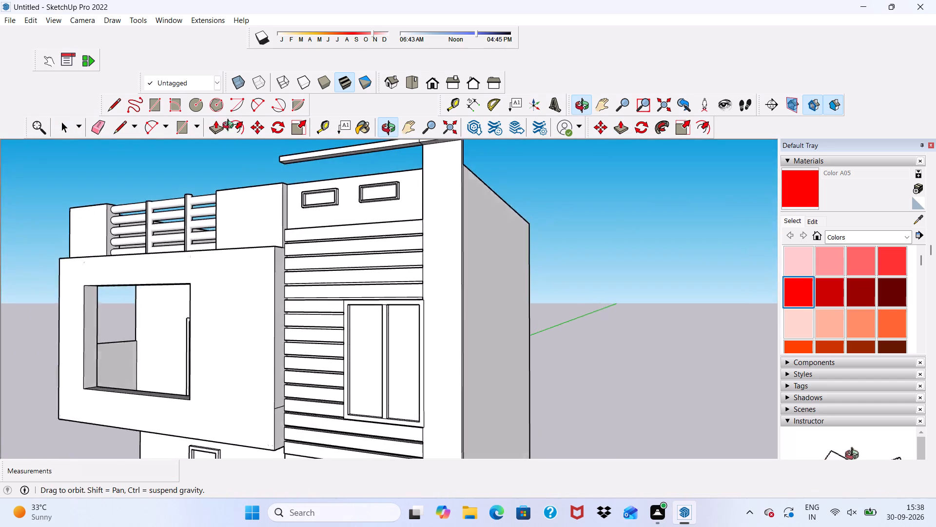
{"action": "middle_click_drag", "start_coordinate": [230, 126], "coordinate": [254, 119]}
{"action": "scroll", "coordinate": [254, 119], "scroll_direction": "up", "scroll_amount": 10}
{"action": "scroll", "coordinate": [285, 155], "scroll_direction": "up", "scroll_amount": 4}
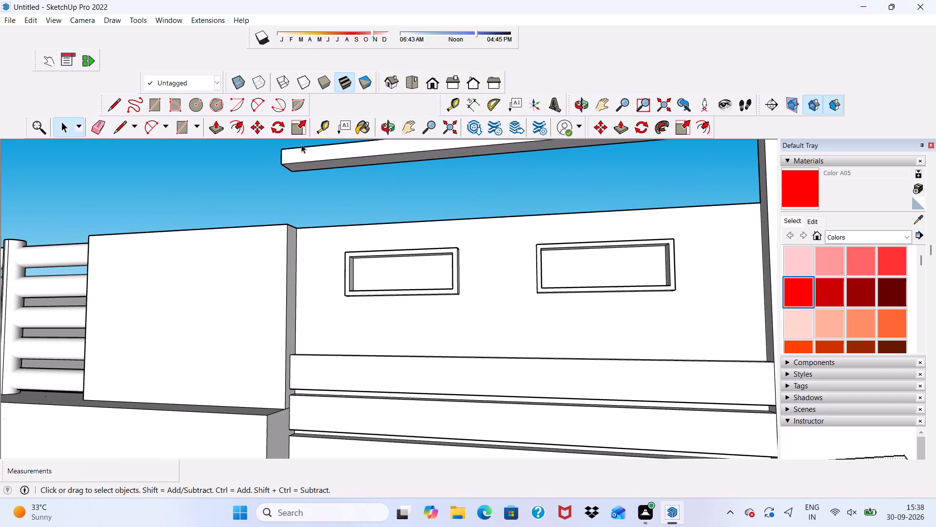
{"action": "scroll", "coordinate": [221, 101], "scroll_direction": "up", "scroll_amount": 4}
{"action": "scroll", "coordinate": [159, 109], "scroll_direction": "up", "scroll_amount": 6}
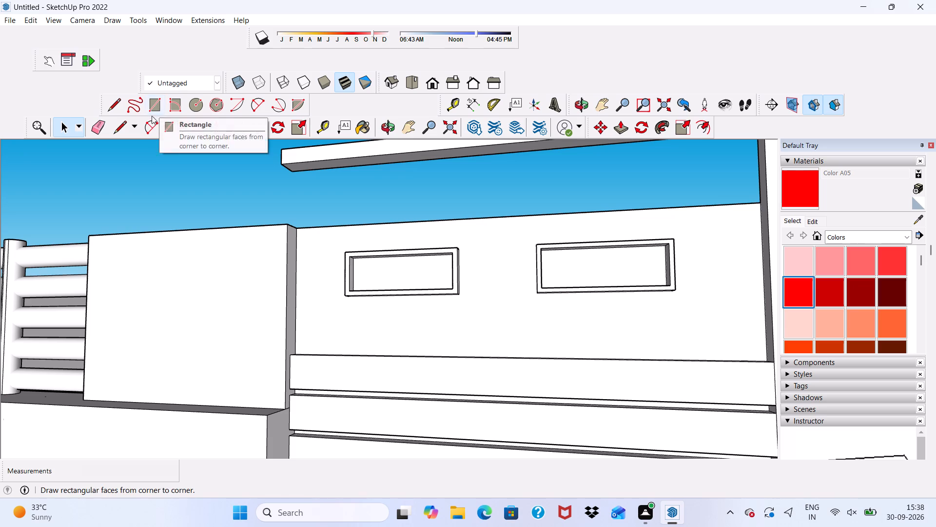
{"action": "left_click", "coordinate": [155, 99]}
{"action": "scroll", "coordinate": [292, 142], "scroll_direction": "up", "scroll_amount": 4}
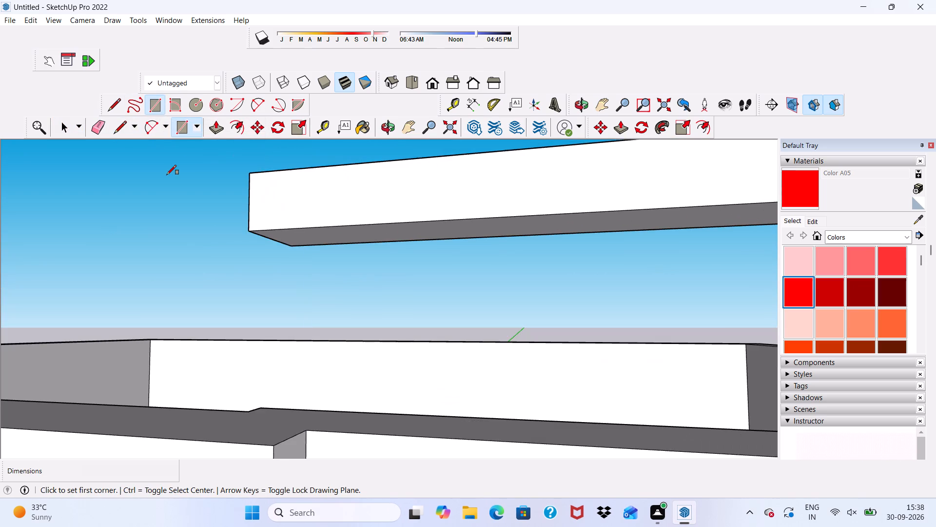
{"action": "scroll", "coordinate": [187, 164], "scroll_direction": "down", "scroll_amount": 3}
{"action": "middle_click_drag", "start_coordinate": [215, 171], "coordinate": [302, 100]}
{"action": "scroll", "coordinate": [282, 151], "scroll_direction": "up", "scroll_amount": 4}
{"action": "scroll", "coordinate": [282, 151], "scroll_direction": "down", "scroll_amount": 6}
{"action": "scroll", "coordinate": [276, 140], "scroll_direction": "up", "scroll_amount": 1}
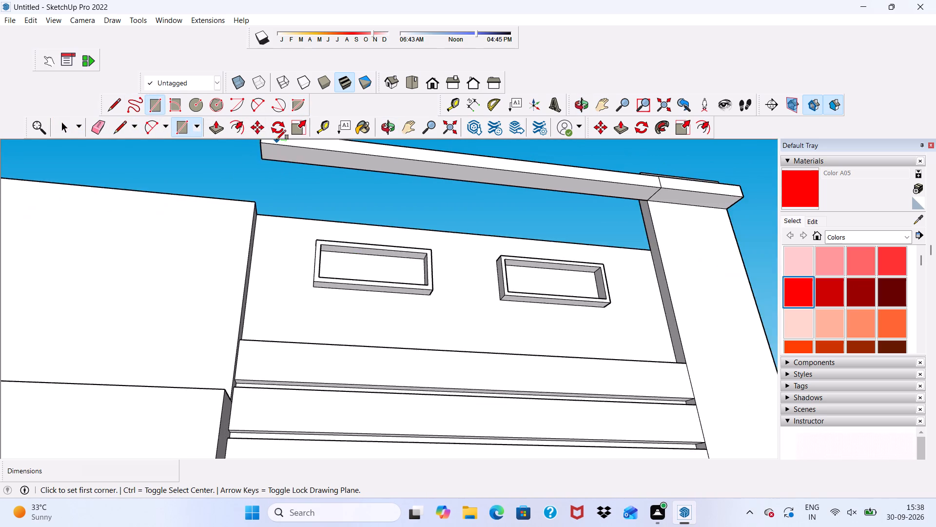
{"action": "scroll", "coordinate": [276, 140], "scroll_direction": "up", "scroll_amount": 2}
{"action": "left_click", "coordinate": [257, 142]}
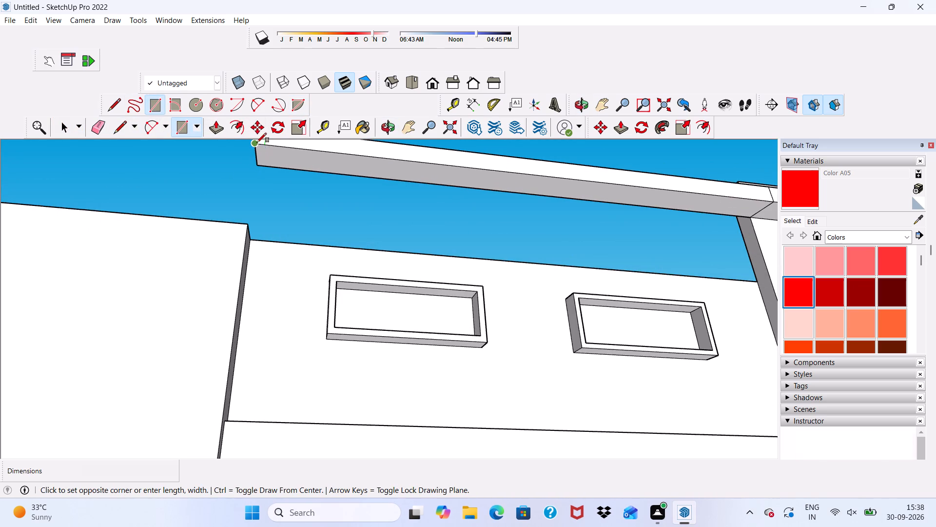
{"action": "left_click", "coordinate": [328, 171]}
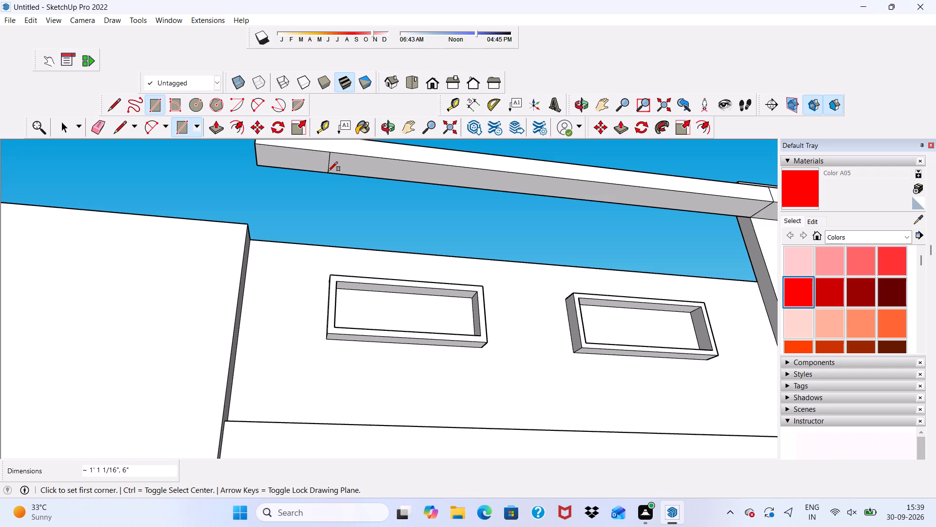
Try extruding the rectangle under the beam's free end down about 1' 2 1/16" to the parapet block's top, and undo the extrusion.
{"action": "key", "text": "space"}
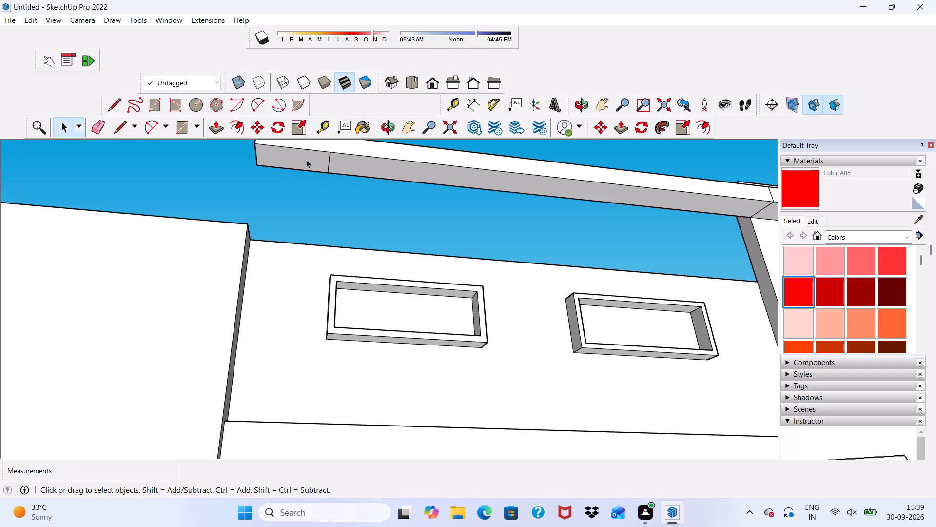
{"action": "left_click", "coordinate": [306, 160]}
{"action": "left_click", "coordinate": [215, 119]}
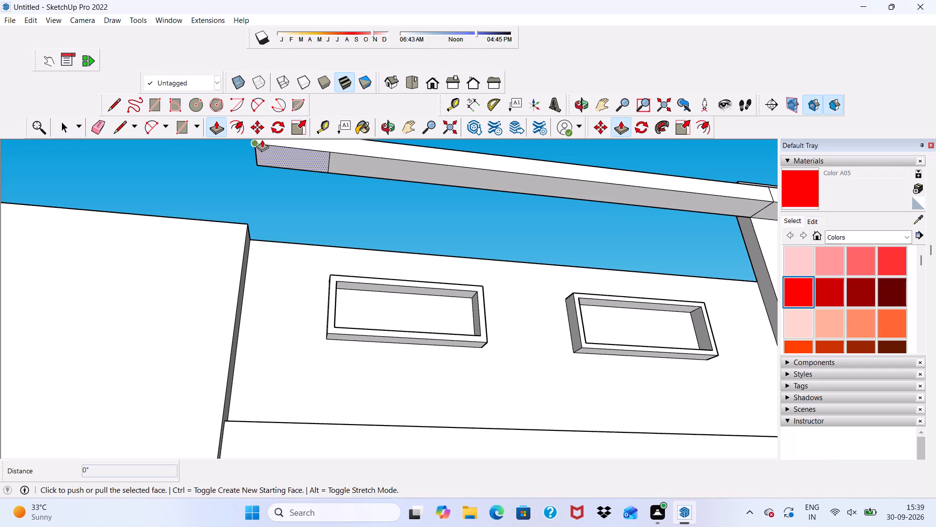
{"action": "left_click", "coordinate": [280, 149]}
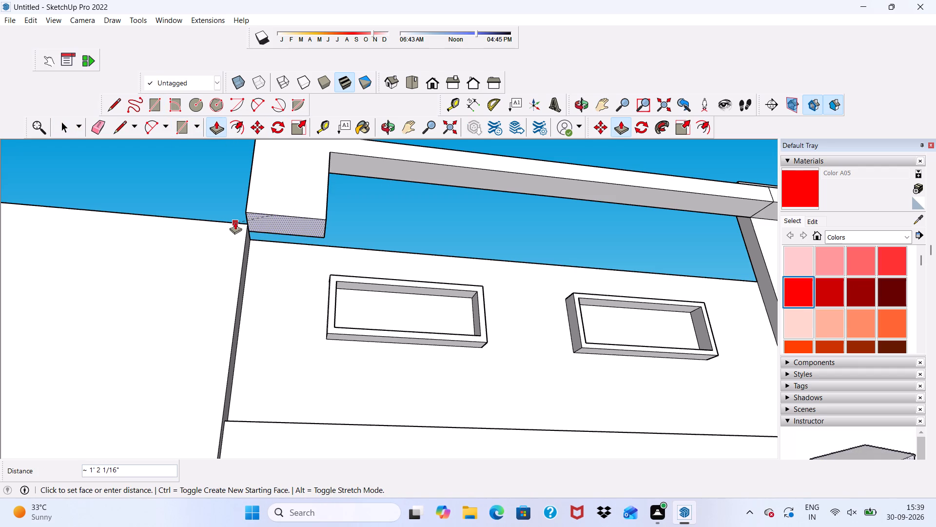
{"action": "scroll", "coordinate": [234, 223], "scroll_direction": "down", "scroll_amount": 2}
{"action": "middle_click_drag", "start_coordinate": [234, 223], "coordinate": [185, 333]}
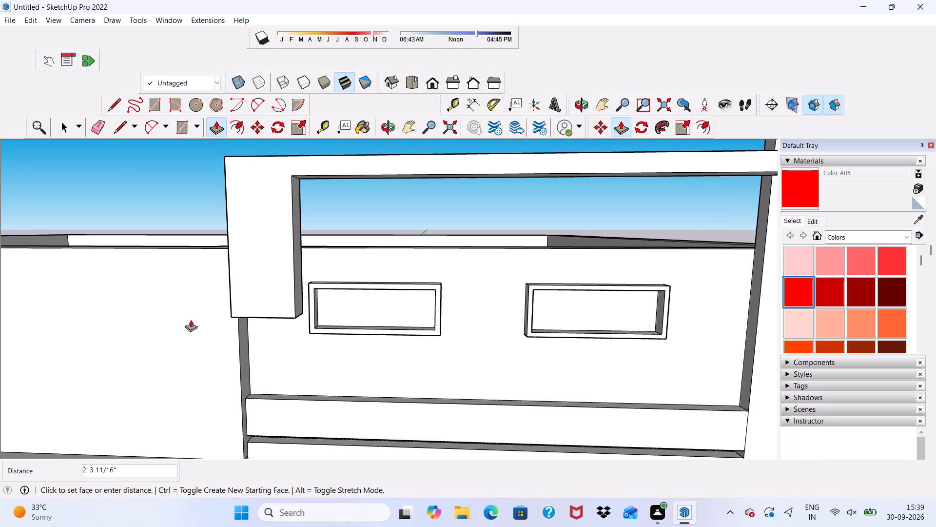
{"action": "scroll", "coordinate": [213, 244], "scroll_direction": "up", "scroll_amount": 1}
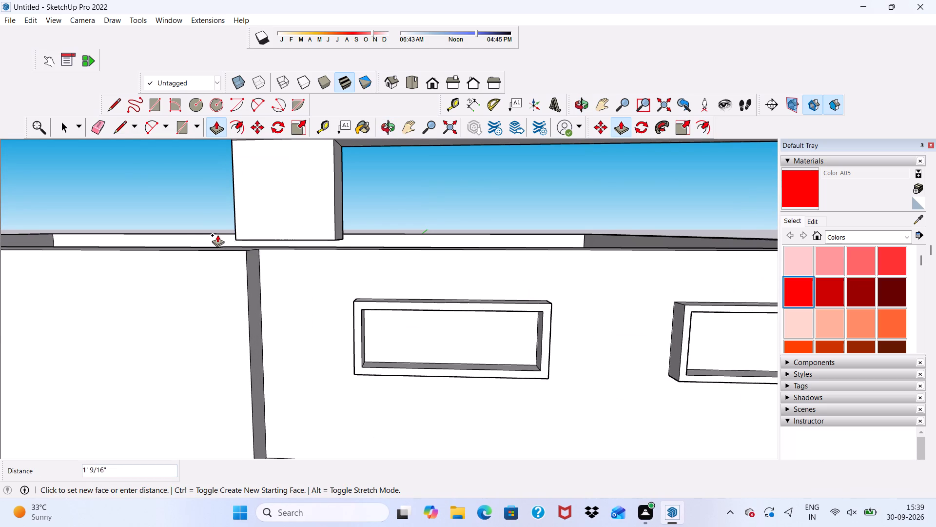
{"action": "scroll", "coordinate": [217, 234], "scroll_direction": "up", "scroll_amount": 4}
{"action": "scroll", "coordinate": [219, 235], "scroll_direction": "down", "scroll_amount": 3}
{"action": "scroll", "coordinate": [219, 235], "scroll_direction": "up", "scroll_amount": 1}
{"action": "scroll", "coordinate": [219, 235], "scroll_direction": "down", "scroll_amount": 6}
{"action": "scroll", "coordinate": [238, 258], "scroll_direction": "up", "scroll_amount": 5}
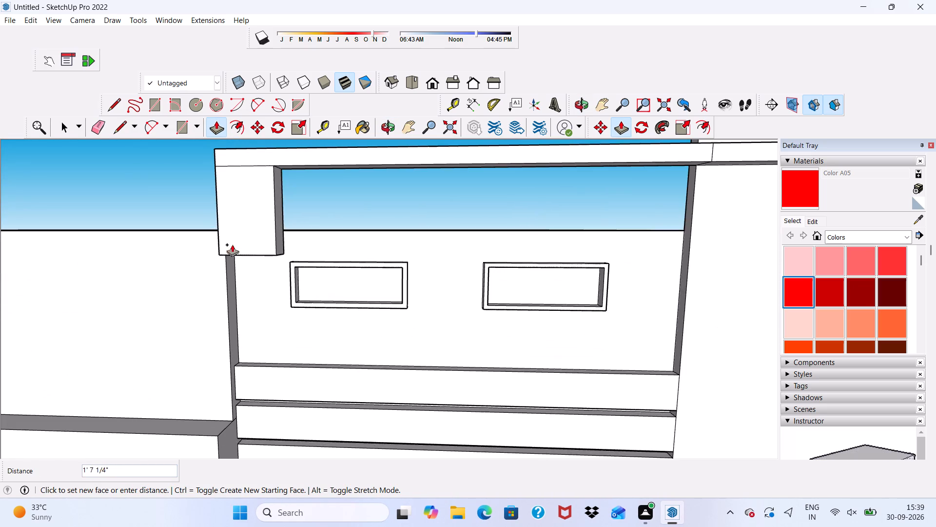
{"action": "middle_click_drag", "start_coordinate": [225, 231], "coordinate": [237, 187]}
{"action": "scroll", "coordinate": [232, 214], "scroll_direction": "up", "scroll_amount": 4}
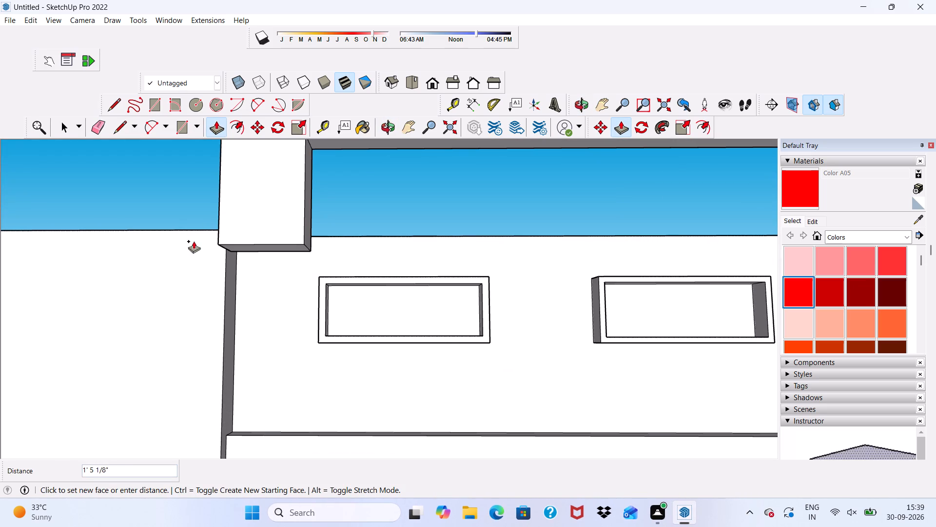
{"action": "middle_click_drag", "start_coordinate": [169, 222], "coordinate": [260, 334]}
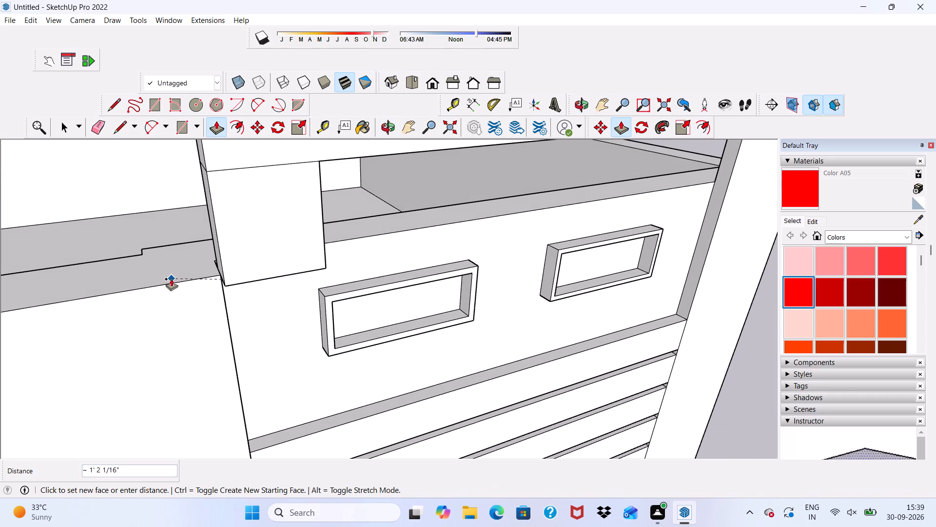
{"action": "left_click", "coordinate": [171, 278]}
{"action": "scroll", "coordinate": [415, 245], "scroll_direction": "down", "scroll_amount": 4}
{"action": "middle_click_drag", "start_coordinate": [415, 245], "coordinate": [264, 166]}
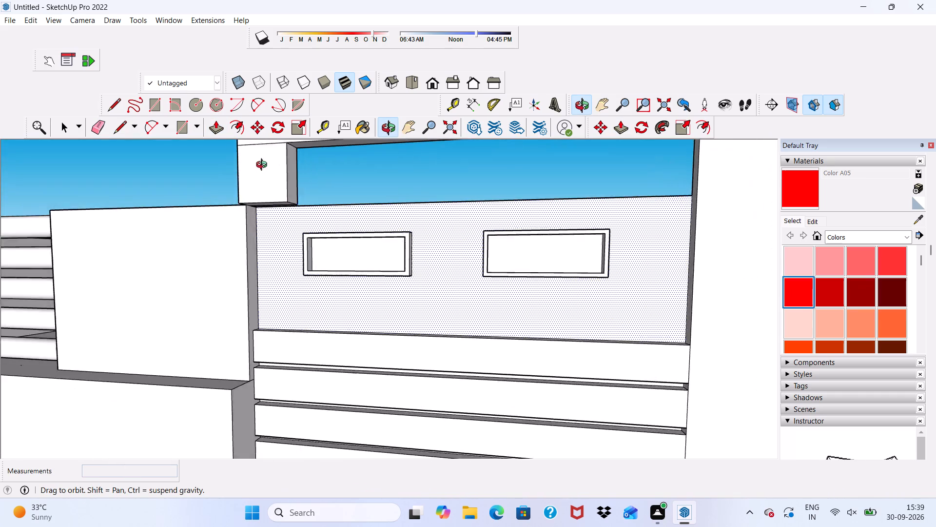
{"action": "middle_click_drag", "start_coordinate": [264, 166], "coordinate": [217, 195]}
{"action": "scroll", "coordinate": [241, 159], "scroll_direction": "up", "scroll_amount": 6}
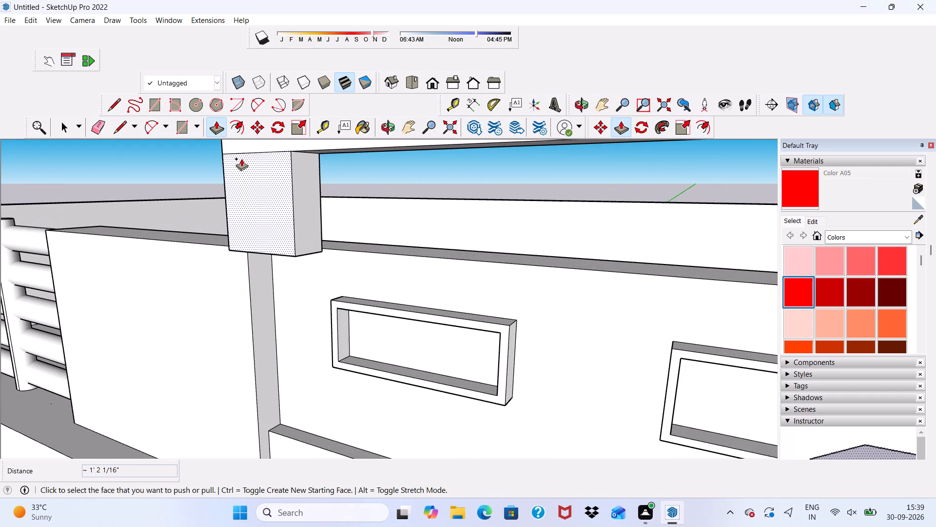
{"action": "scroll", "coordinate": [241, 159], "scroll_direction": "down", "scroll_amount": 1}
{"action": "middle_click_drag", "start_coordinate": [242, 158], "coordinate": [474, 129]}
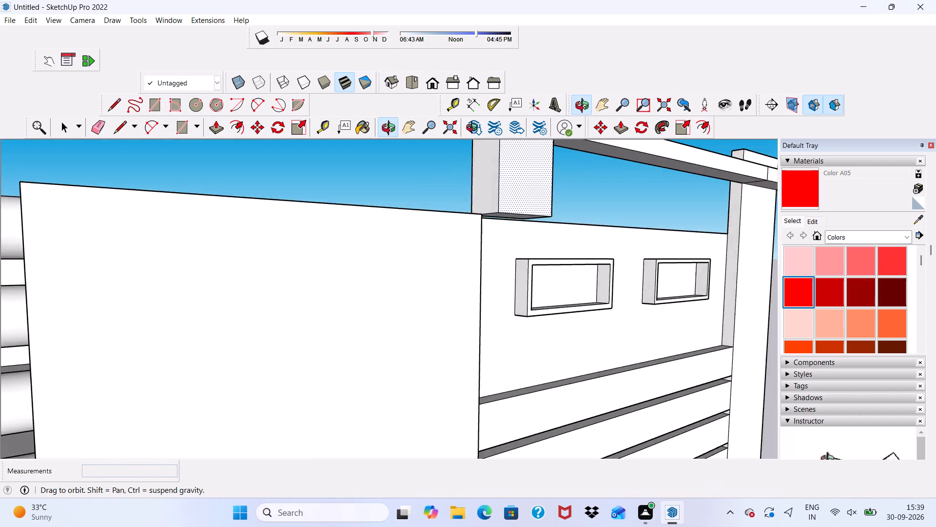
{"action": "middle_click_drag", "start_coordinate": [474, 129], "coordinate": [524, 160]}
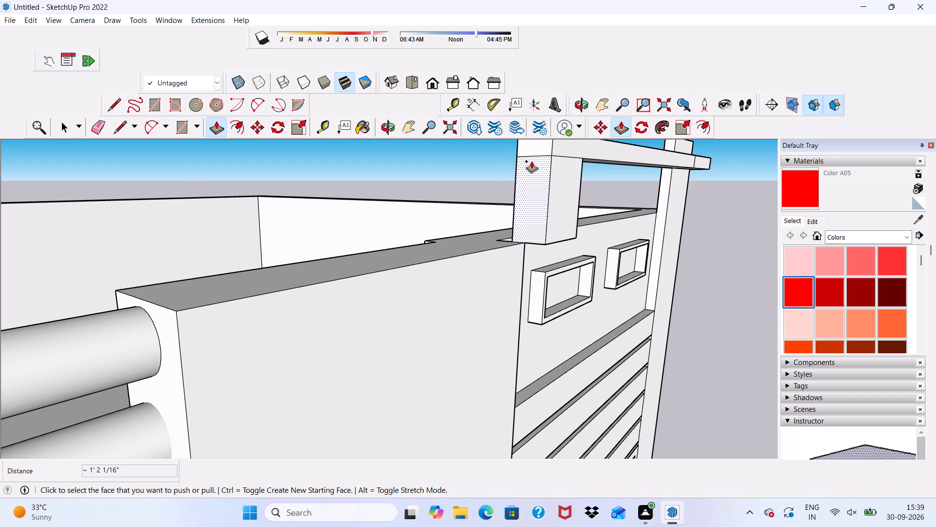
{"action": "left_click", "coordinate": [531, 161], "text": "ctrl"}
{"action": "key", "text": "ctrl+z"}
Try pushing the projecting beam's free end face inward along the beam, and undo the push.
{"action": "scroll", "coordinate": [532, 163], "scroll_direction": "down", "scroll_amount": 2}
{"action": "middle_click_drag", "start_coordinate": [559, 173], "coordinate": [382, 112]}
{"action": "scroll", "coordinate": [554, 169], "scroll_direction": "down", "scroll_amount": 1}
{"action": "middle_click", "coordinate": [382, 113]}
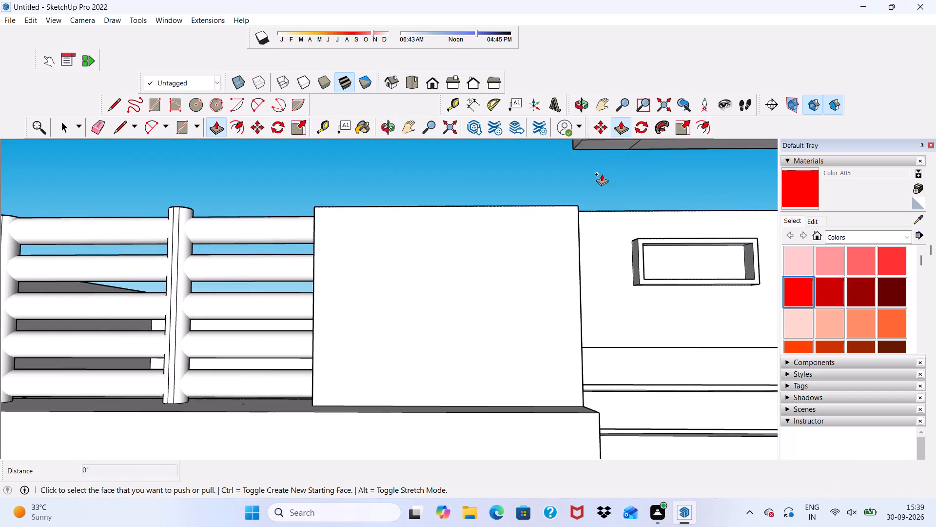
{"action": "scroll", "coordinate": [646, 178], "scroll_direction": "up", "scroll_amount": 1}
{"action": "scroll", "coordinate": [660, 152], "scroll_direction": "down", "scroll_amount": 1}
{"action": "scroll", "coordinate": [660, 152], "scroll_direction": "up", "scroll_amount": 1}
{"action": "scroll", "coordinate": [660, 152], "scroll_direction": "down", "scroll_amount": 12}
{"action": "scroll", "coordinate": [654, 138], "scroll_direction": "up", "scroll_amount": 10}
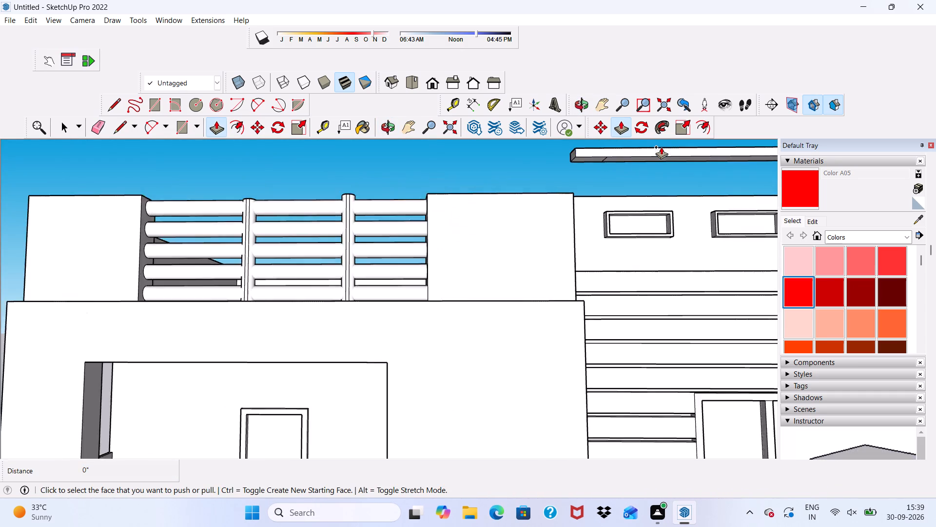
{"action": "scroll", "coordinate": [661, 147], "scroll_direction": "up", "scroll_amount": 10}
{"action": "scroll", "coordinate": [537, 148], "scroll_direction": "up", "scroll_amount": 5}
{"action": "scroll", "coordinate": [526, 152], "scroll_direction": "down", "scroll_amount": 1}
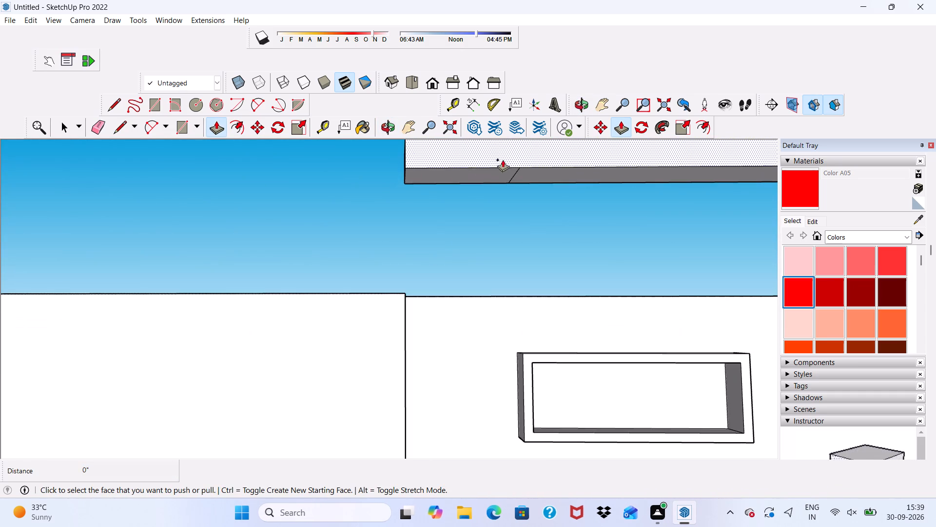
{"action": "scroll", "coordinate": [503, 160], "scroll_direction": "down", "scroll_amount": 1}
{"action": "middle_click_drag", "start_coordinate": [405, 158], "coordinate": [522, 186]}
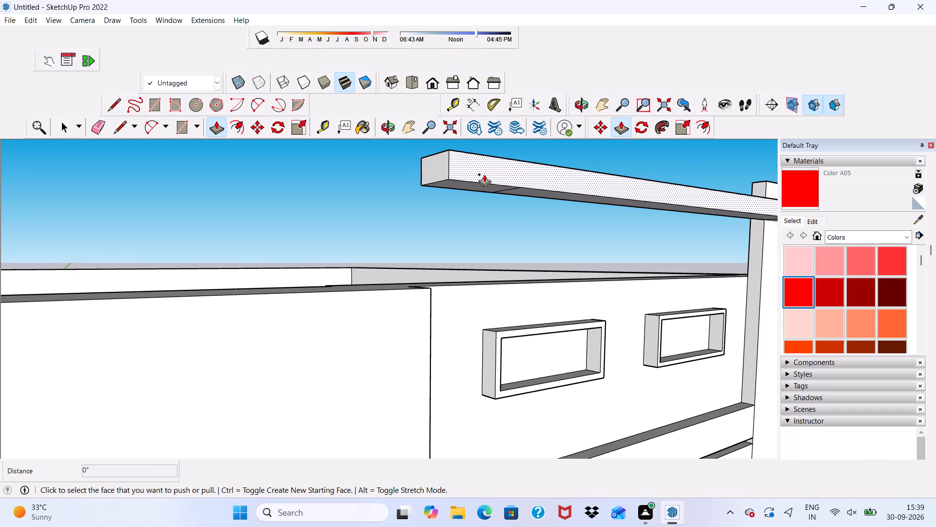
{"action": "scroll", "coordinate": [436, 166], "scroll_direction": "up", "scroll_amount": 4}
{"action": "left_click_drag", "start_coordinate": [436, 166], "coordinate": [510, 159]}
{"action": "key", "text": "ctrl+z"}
Push the projecting beam's free end face inward by 1' 1/2" to shorten the beam above the slatted wall.
{"action": "scroll", "coordinate": [512, 162], "scroll_direction": "up", "scroll_amount": 3}
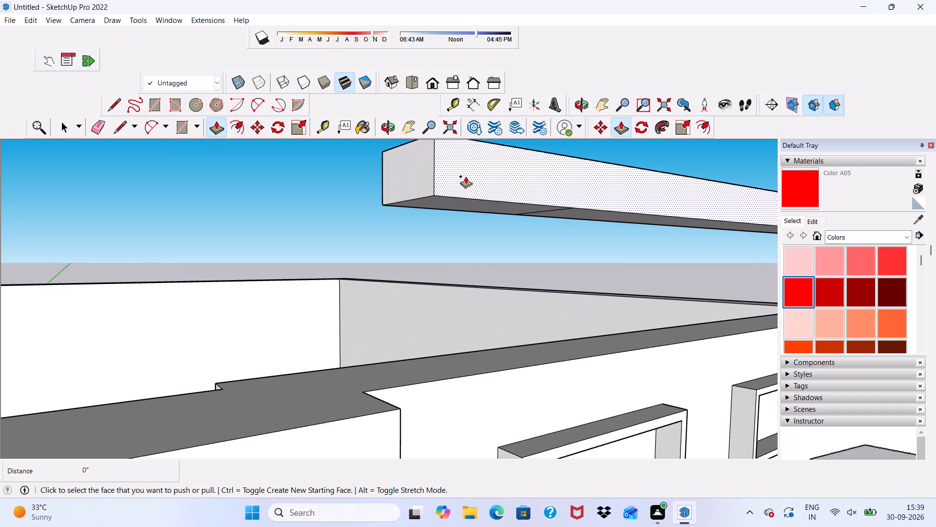
{"action": "key", "text": "space"}
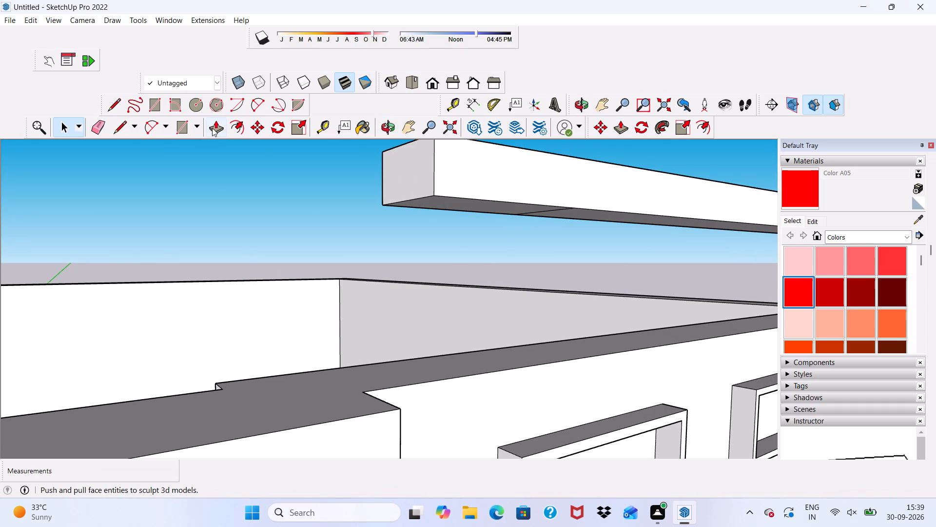
{"action": "left_click", "coordinate": [212, 127]}
{"action": "left_click_drag", "start_coordinate": [417, 175], "coordinate": [502, 171]}
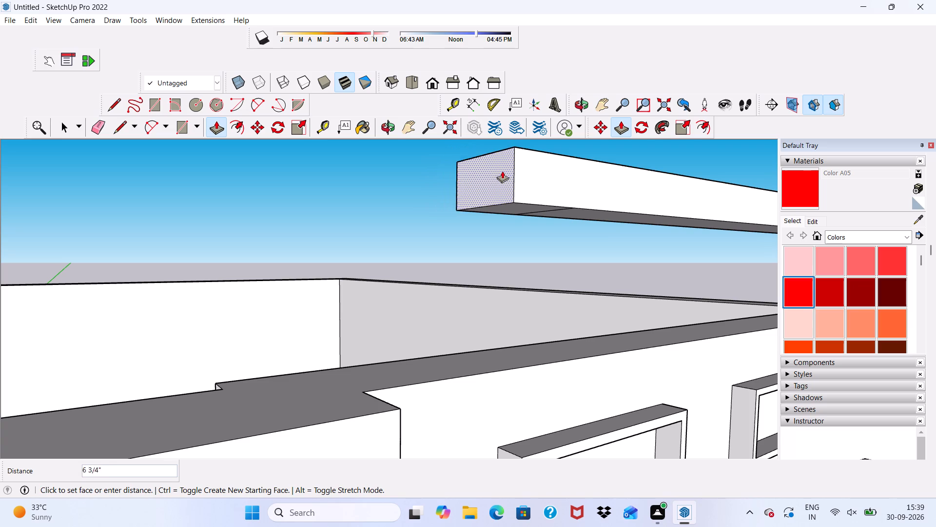
{"action": "left_click_drag", "start_coordinate": [502, 171], "coordinate": [551, 174]}
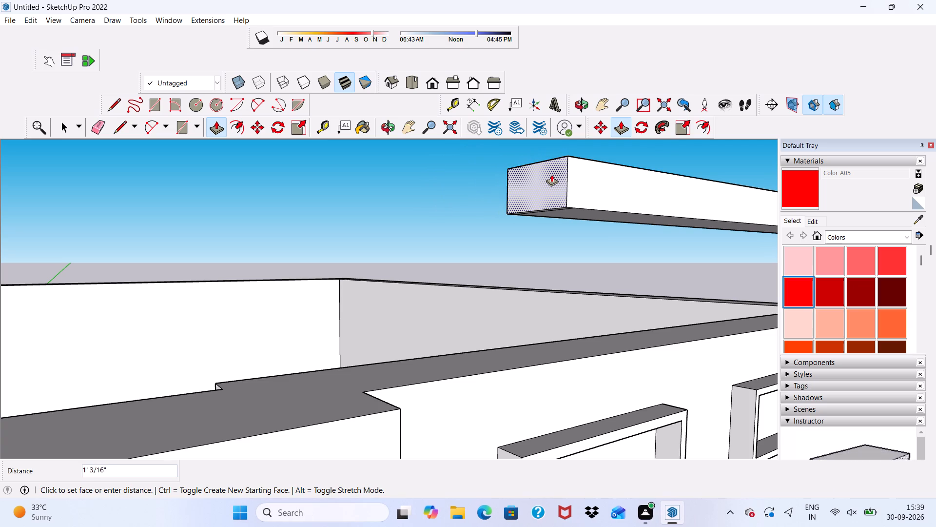
{"action": "left_click_drag", "start_coordinate": [551, 174], "coordinate": [554, 174]}
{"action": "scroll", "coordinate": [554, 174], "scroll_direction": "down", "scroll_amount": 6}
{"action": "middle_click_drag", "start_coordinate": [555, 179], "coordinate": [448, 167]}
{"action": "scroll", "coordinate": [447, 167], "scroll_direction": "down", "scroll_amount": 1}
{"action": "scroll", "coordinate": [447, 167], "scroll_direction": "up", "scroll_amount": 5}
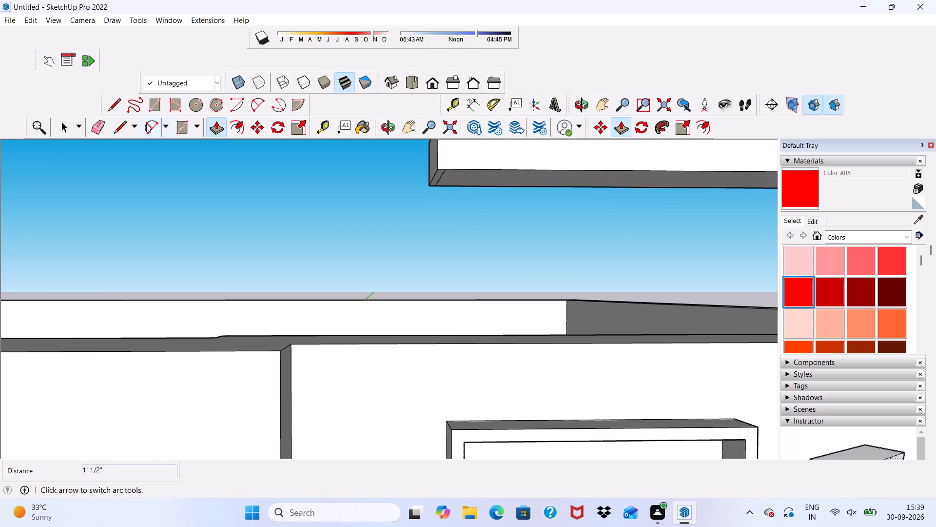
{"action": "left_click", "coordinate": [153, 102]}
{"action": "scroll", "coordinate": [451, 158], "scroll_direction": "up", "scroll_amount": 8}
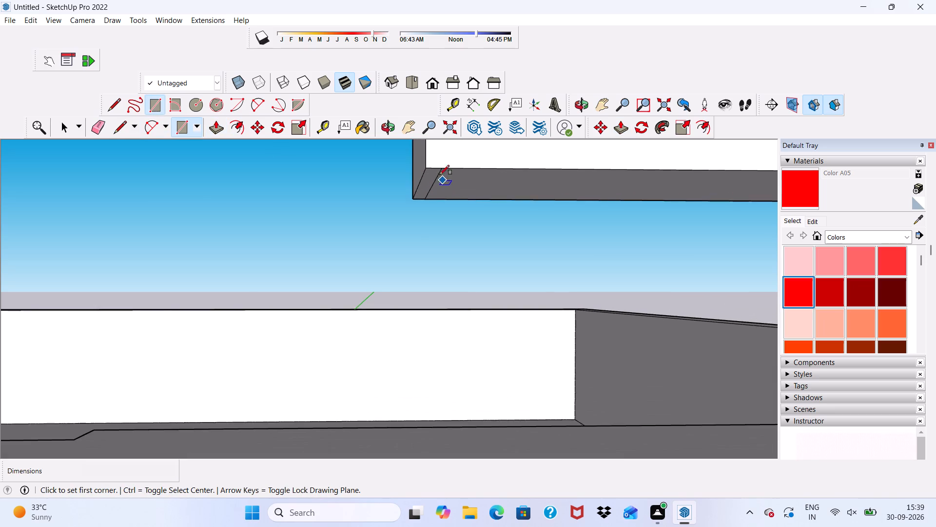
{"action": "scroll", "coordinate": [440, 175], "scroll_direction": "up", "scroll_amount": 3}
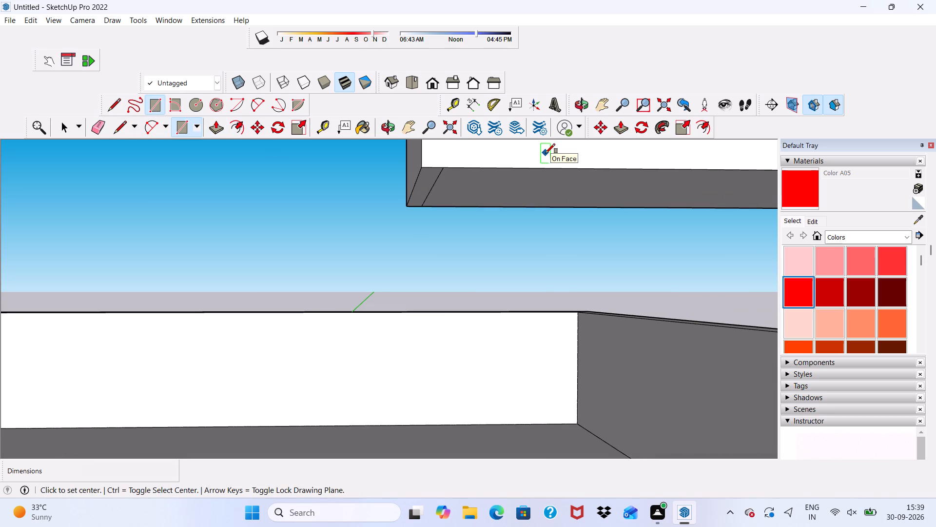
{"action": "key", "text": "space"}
Erase the leftover dividing line on the beam's underside next to its free end.
{"action": "scroll", "coordinate": [452, 187], "scroll_direction": "up", "scroll_amount": 2}
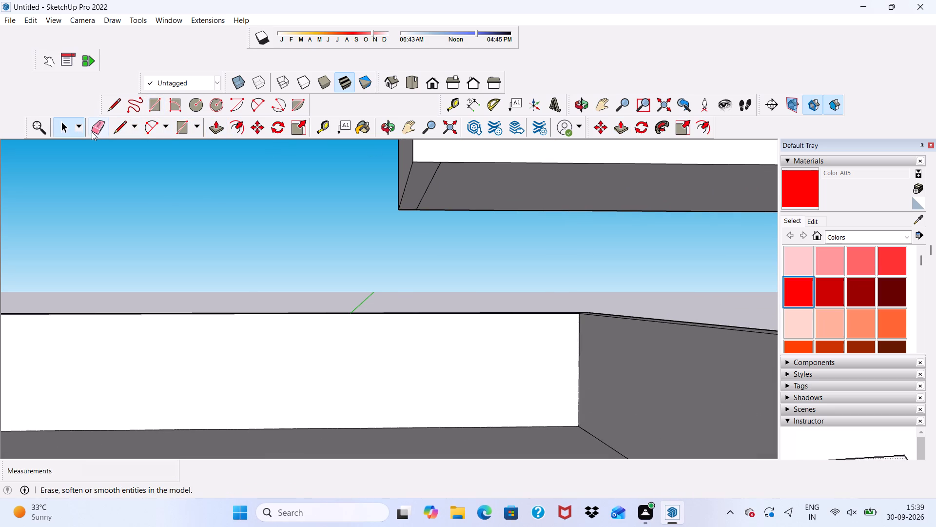
{"action": "left_click", "coordinate": [96, 124]}
{"action": "scroll", "coordinate": [311, 196], "scroll_direction": "up", "scroll_amount": 7}
{"action": "scroll", "coordinate": [328, 188], "scroll_direction": "down", "scroll_amount": 14}
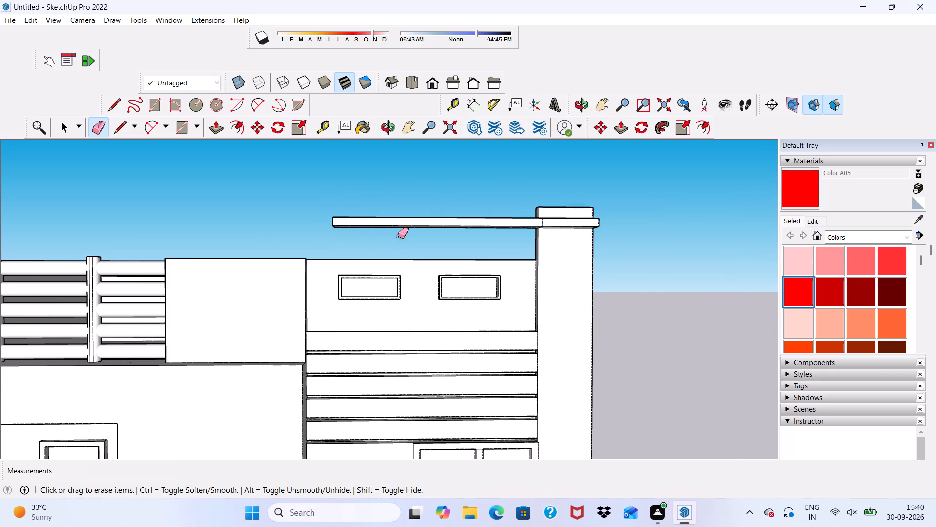
{"action": "scroll", "coordinate": [410, 203], "scroll_direction": "up", "scroll_amount": 4}
{"action": "scroll", "coordinate": [412, 201], "scroll_direction": "down", "scroll_amount": 7}
{"action": "middle_click_drag", "start_coordinate": [409, 208], "coordinate": [485, 101]}
{"action": "scroll", "coordinate": [376, 246], "scroll_direction": "up", "scroll_amount": 5}
{"action": "scroll", "coordinate": [372, 196], "scroll_direction": "up", "scroll_amount": 3}
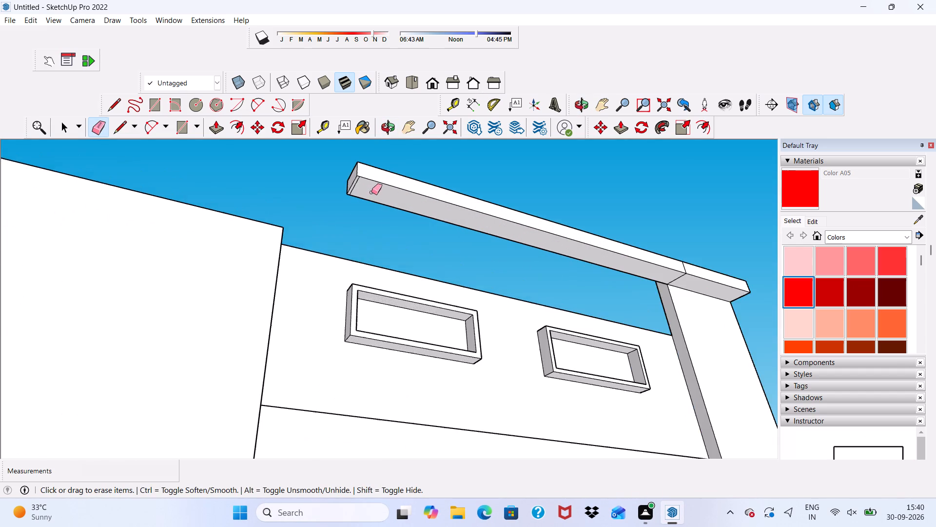
{"action": "scroll", "coordinate": [371, 192], "scroll_direction": "up", "scroll_amount": 13}
{"action": "left_click", "coordinate": [344, 191]}
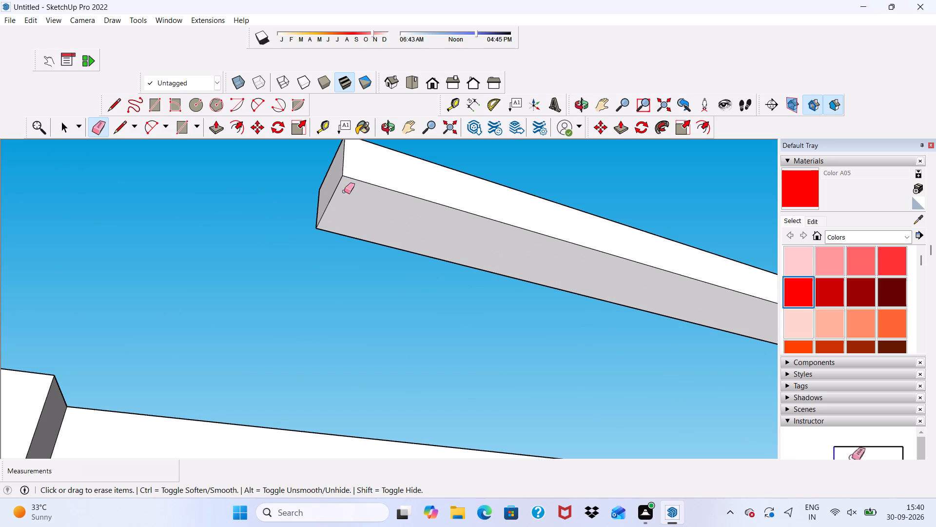
Draw a rectangle about 1' 2 7/16" by 6" on the projecting beam's underside at its free end.
{"action": "scroll", "coordinate": [344, 191], "scroll_direction": "down", "scroll_amount": 4}
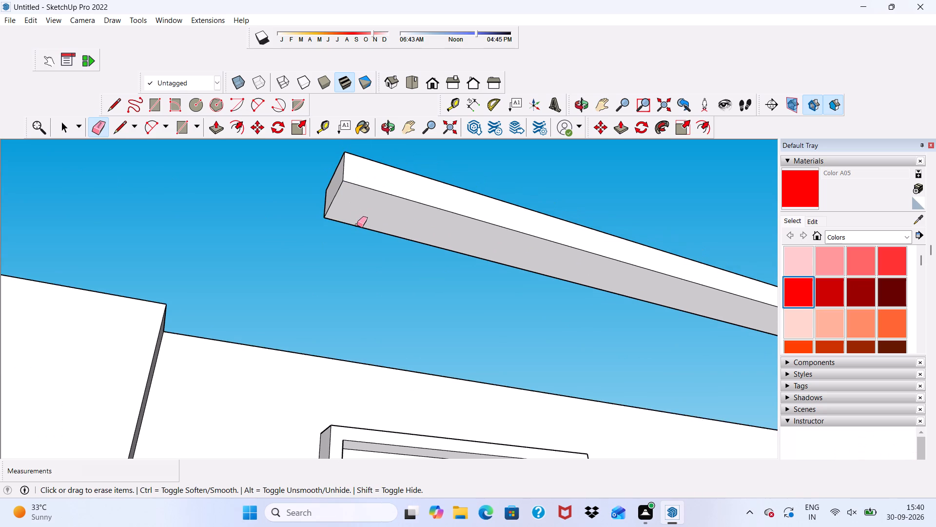
{"action": "scroll", "coordinate": [357, 225], "scroll_direction": "down", "scroll_amount": 4}
{"action": "key", "text": "space"}
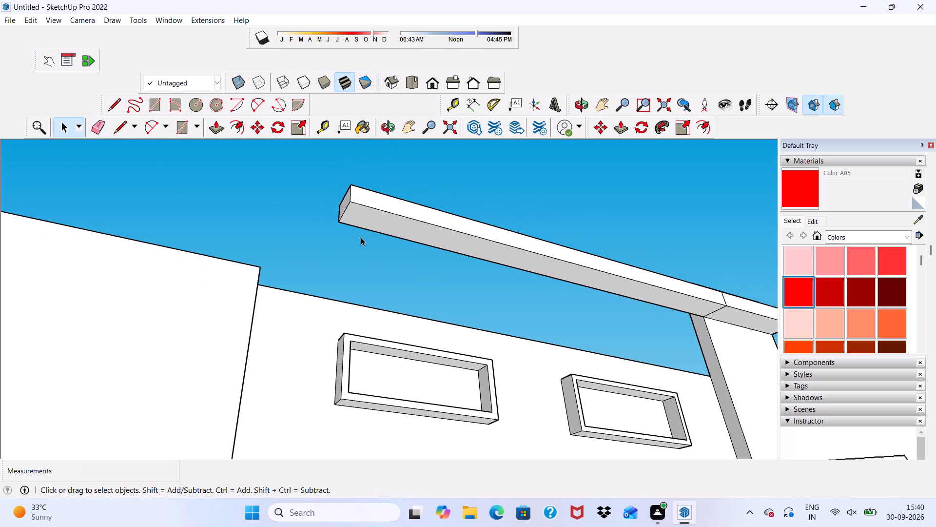
{"action": "left_click", "coordinate": [152, 106]}
{"action": "scroll", "coordinate": [329, 184], "scroll_direction": "down", "scroll_amount": 3}
{"action": "scroll", "coordinate": [335, 194], "scroll_direction": "up", "scroll_amount": 1}
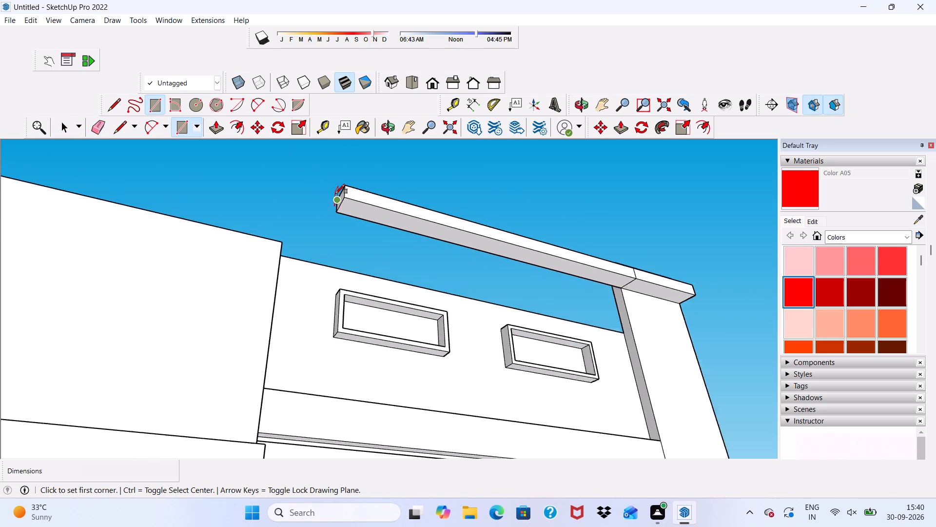
{"action": "scroll", "coordinate": [335, 194], "scroll_direction": "down", "scroll_amount": 1}
{"action": "scroll", "coordinate": [335, 194], "scroll_direction": "up", "scroll_amount": 5}
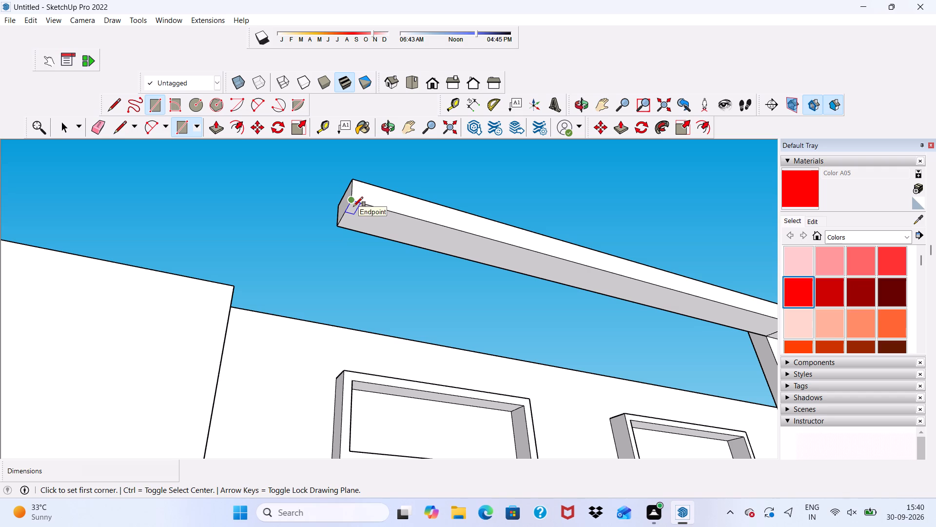
{"action": "left_click", "coordinate": [352, 204]}
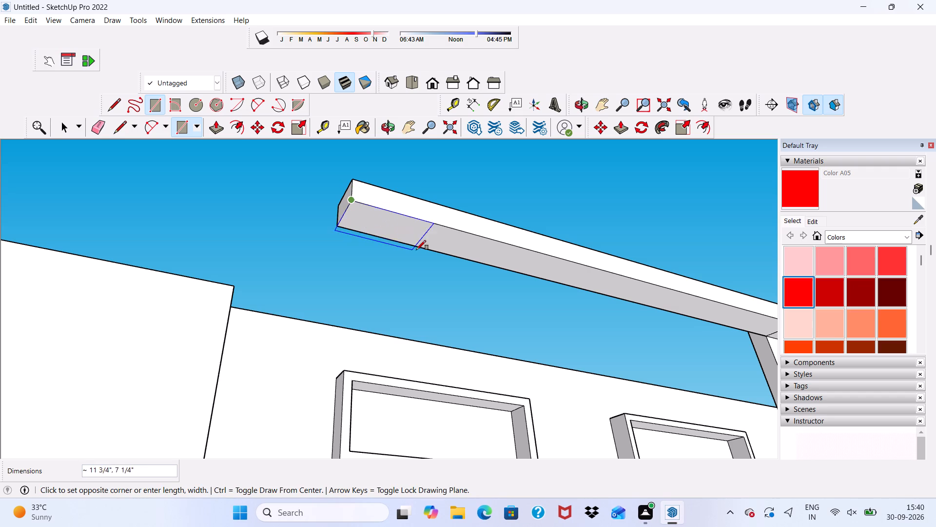
{"action": "left_click", "coordinate": [428, 250]}
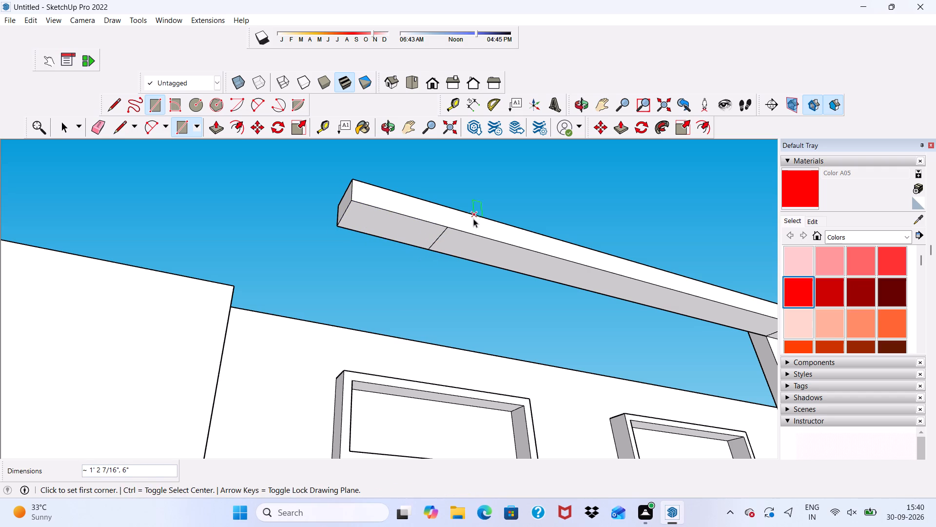
Extrude the rectangle under the beam's free end downward toward the top of the wall with the two small windows.
{"action": "key", "text": "space"}
{"action": "left_click", "coordinate": [415, 234]}
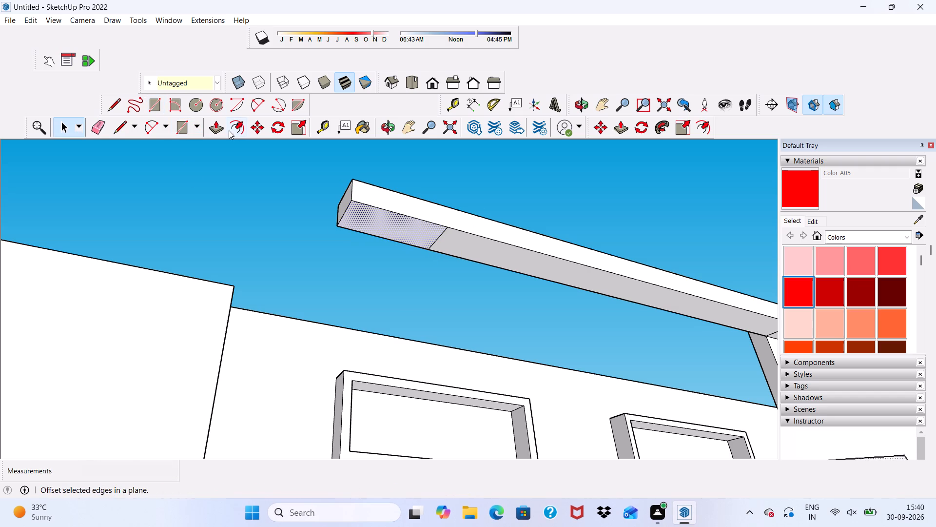
{"action": "left_click_drag", "start_coordinate": [214, 121], "coordinate": [224, 142]}
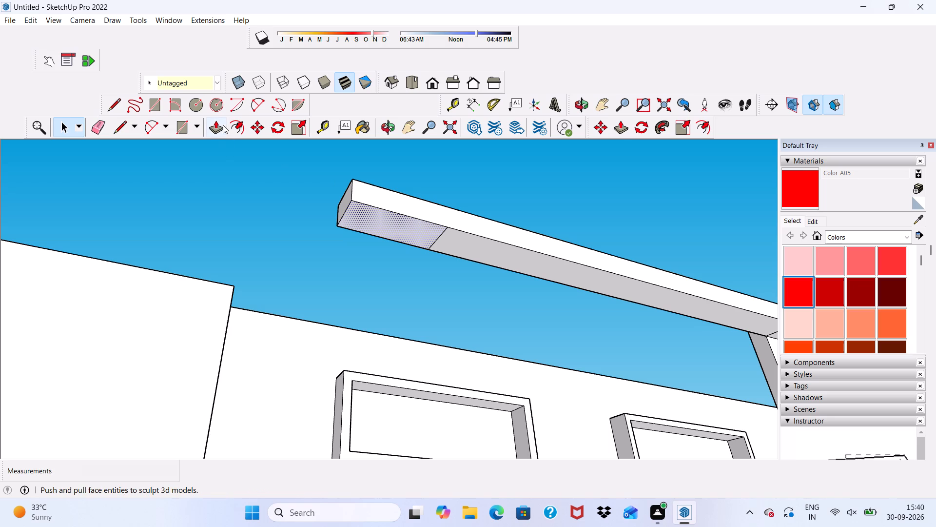
{"action": "left_click", "coordinate": [223, 125]}
{"action": "scroll", "coordinate": [392, 215], "scroll_direction": "down", "scroll_amount": 5}
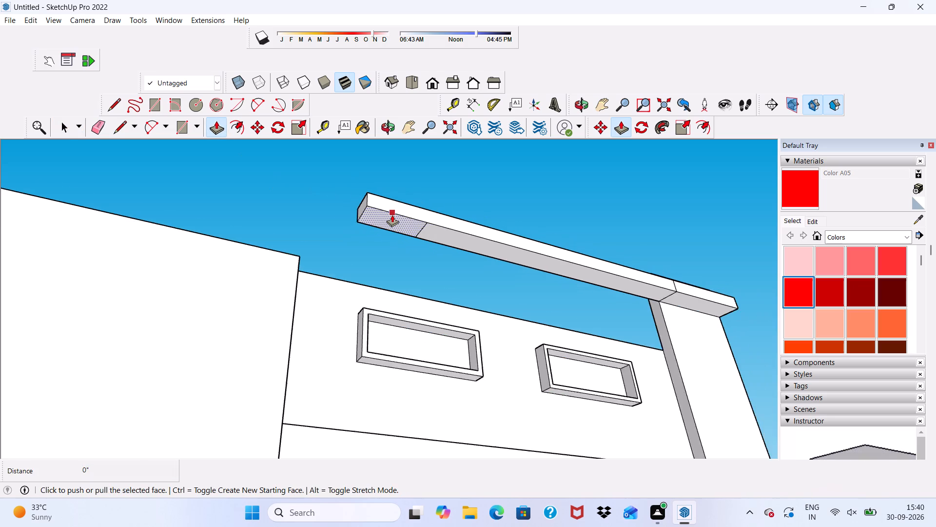
{"action": "scroll", "coordinate": [392, 215], "scroll_direction": "down", "scroll_amount": 2}
{"action": "middle_click_drag", "start_coordinate": [392, 214], "coordinate": [260, 345]}
{"action": "scroll", "coordinate": [398, 225], "scroll_direction": "up", "scroll_amount": 5}
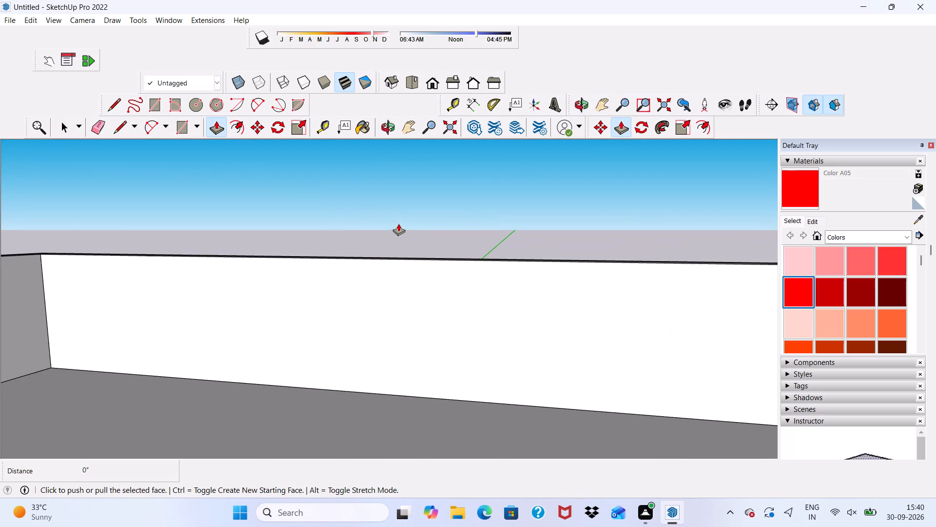
{"action": "scroll", "coordinate": [334, 206], "scroll_direction": "down", "scroll_amount": 6}
{"action": "left_click", "coordinate": [429, 86]}
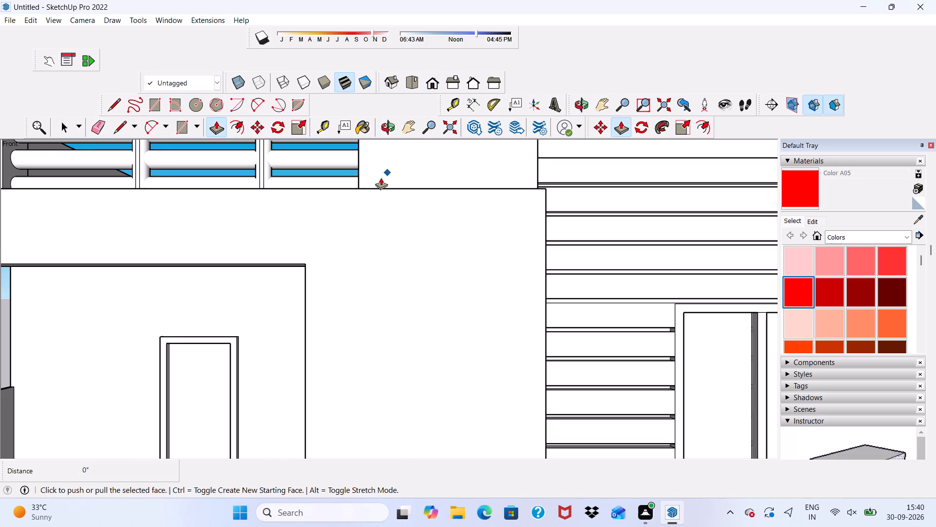
{"action": "scroll", "coordinate": [350, 193], "scroll_direction": "down", "scroll_amount": 6}
{"action": "scroll", "coordinate": [351, 202], "scroll_direction": "up", "scroll_amount": 1}
{"action": "scroll", "coordinate": [351, 204], "scroll_direction": "down", "scroll_amount": 12}
{"action": "scroll", "coordinate": [408, 173], "scroll_direction": "up", "scroll_amount": 12}
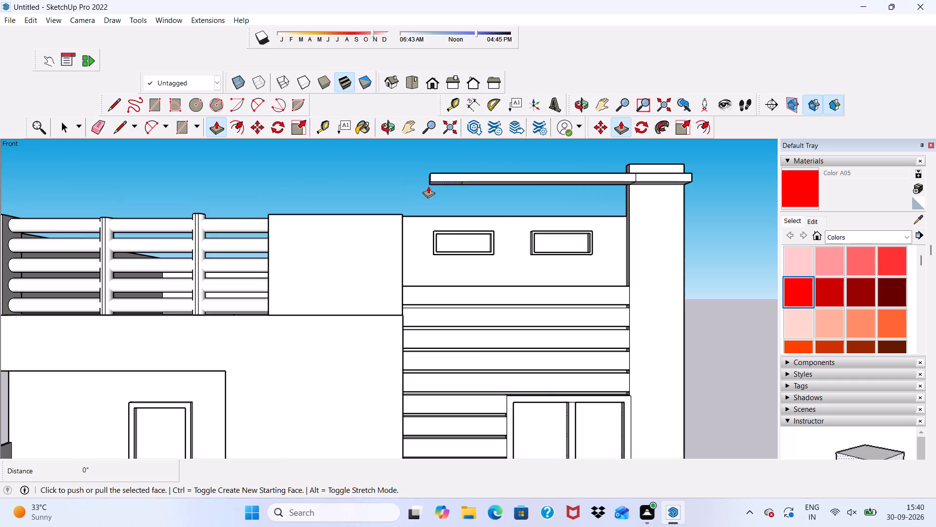
{"action": "middle_click_drag", "start_coordinate": [429, 185], "coordinate": [448, 117]}
{"action": "scroll", "coordinate": [457, 202], "scroll_direction": "up", "scroll_amount": 6}
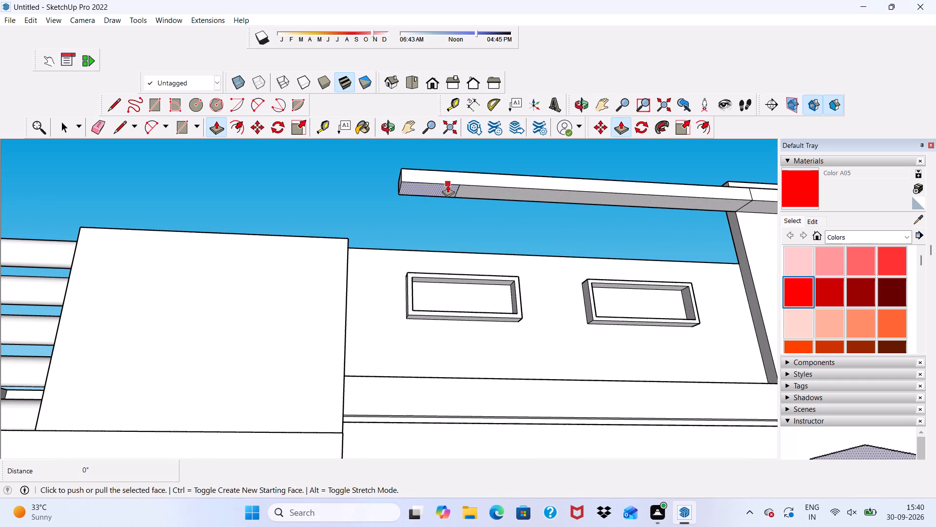
{"action": "left_click", "coordinate": [448, 185]}
{"action": "scroll", "coordinate": [414, 251], "scroll_direction": "down", "scroll_amount": 2}
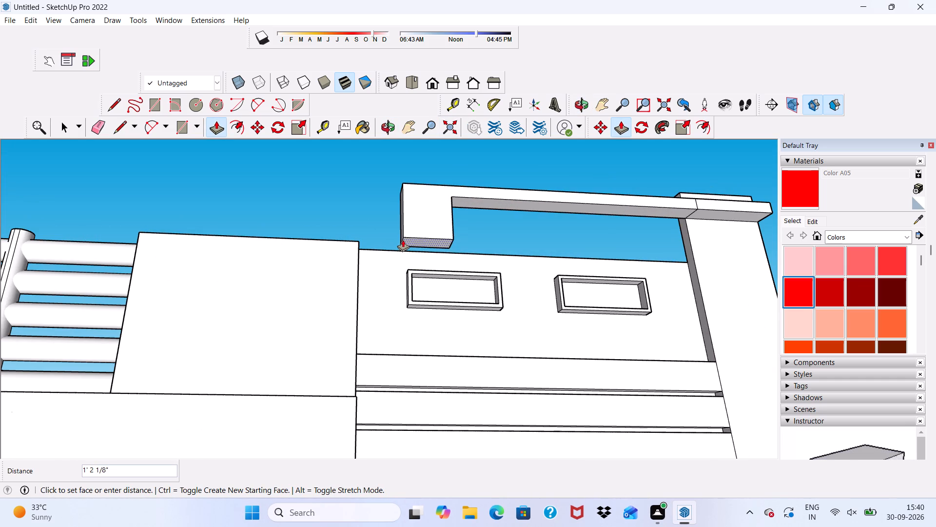
Pull the underside of the hanging post down about 1' 2 1/16" to the top edge of the wall with the small windows.
{"action": "scroll", "coordinate": [403, 240], "scroll_direction": "down", "scroll_amount": 1}
{"action": "middle_click_drag", "start_coordinate": [403, 239], "coordinate": [385, 315]}
{"action": "scroll", "coordinate": [403, 239], "scroll_direction": "down", "scroll_amount": 1}
{"action": "scroll", "coordinate": [387, 290], "scroll_direction": "up", "scroll_amount": 3}
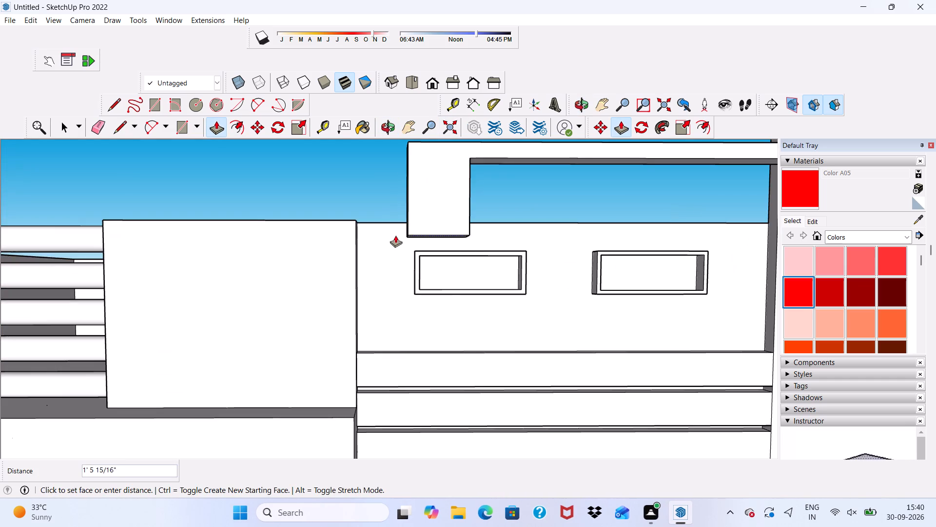
{"action": "scroll", "coordinate": [395, 232], "scroll_direction": "up", "scroll_amount": 1}
{"action": "left_click", "coordinate": [392, 220]}
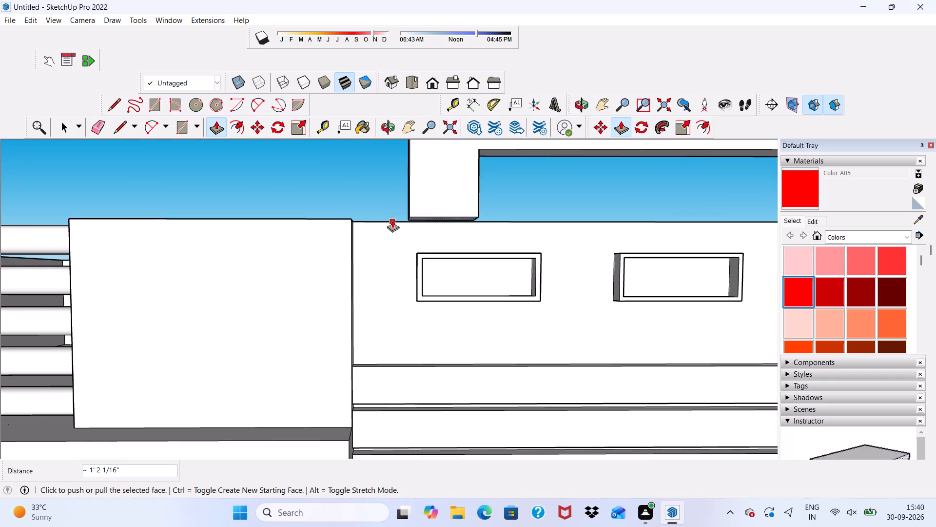
Draw a rectangle of about 6" by 2 3/16" across the bottom of the post's side face, on the railing side.
{"action": "middle_click_drag", "start_coordinate": [352, 186], "coordinate": [444, 227]}
{"action": "middle_click", "coordinate": [444, 227]}
{"action": "scroll", "coordinate": [444, 227], "scroll_direction": "up", "scroll_amount": 5}
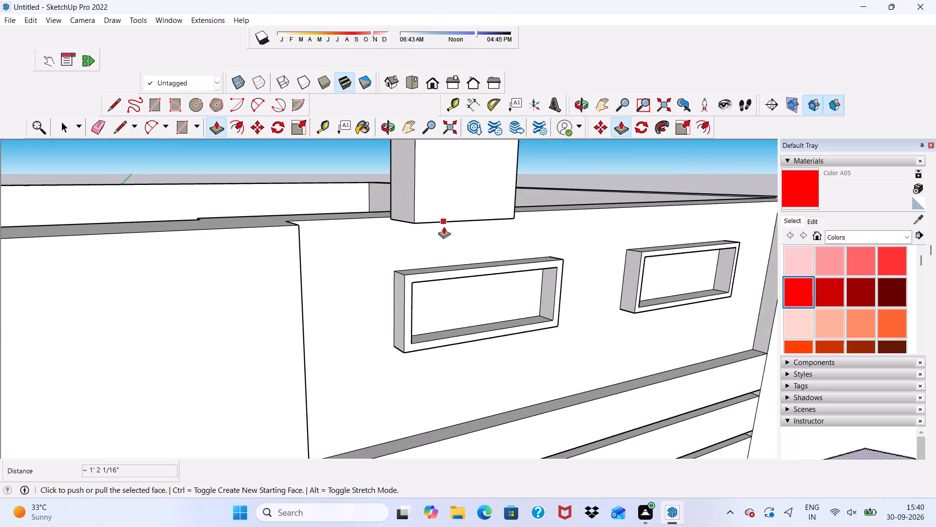
{"action": "key", "text": "space"}
{"action": "middle_click_drag", "start_coordinate": [358, 220], "coordinate": [426, 256]}
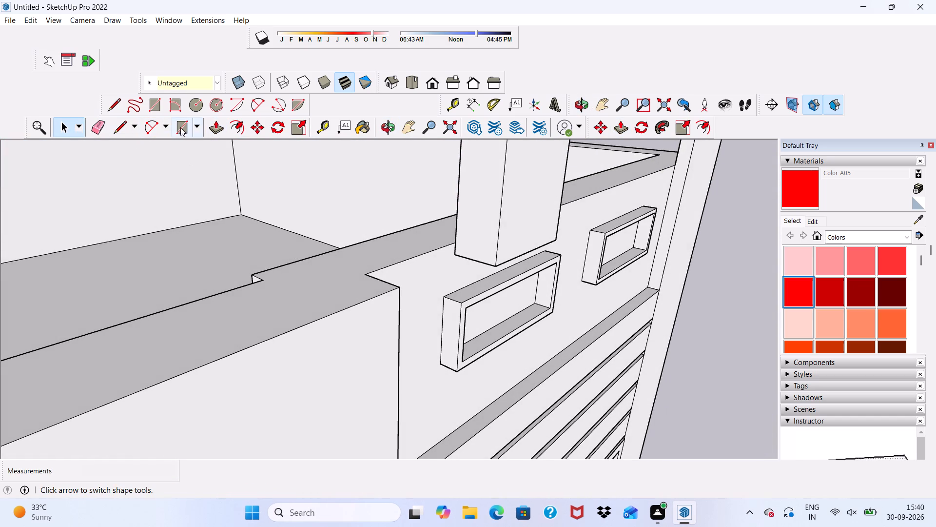
{"action": "left_click", "coordinate": [157, 101]}
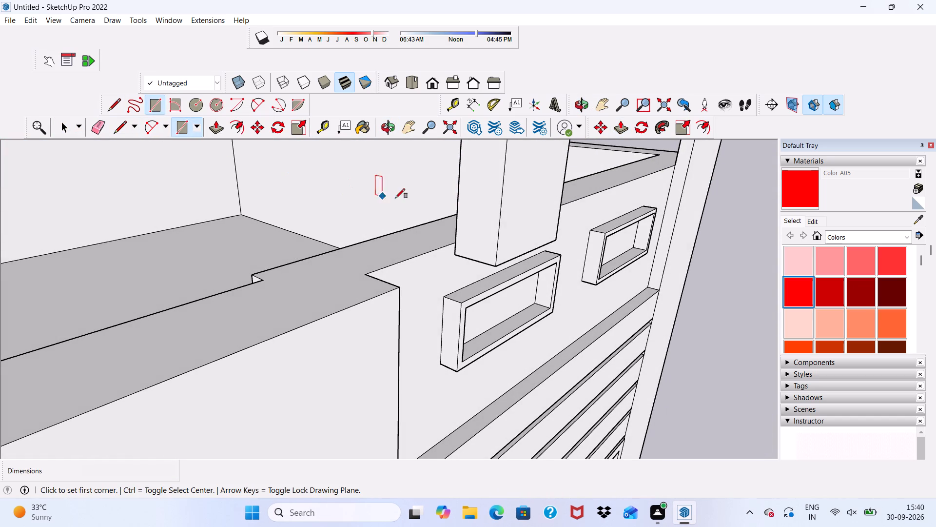
{"action": "left_click", "coordinate": [460, 252]}
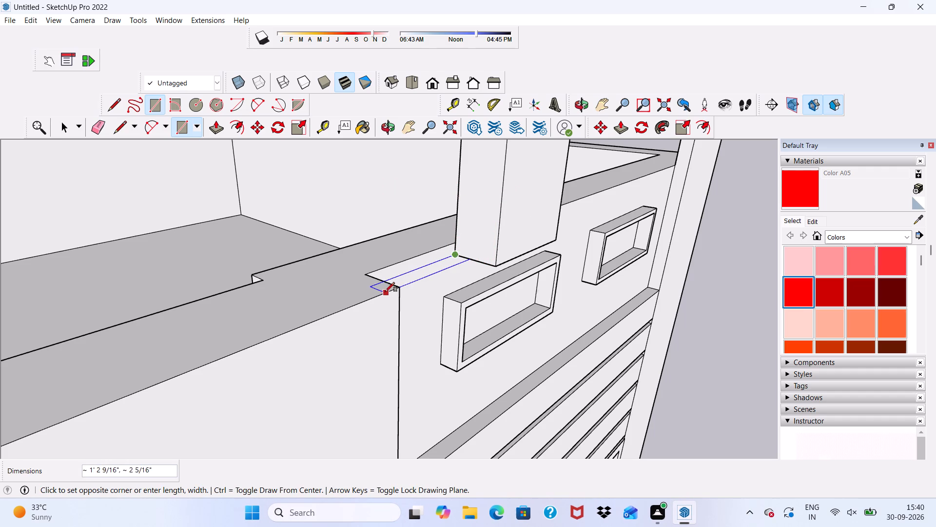
{"action": "scroll", "coordinate": [345, 287], "scroll_direction": "up", "scroll_amount": 5}
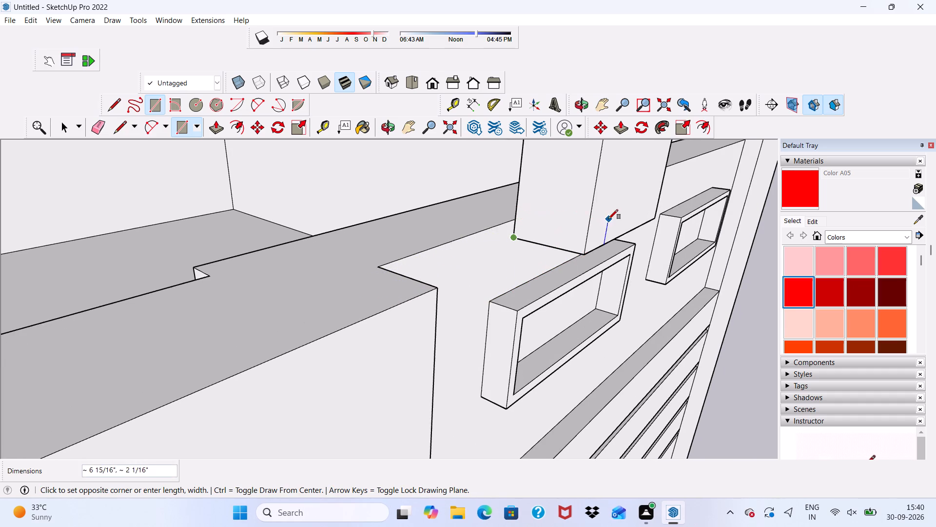
{"action": "left_click", "coordinate": [582, 225]}
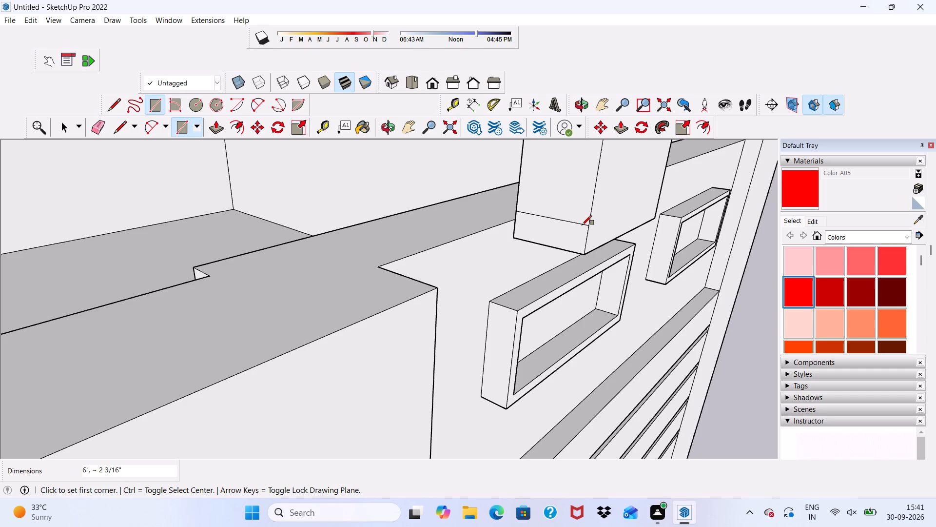
{"action": "left_click", "coordinate": [582, 225]}
{"action": "key", "text": "space"}
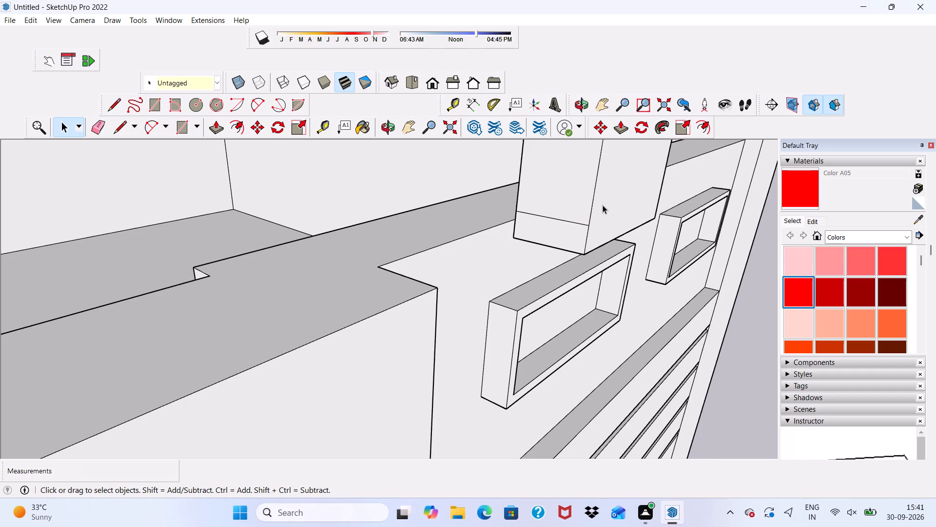
Push/Pull the small rectangle at the post's base out 1' 1/2" to the corner of the adjoining wall.
{"action": "left_click", "coordinate": [575, 237]}
{"action": "left_click", "coordinate": [225, 127]}
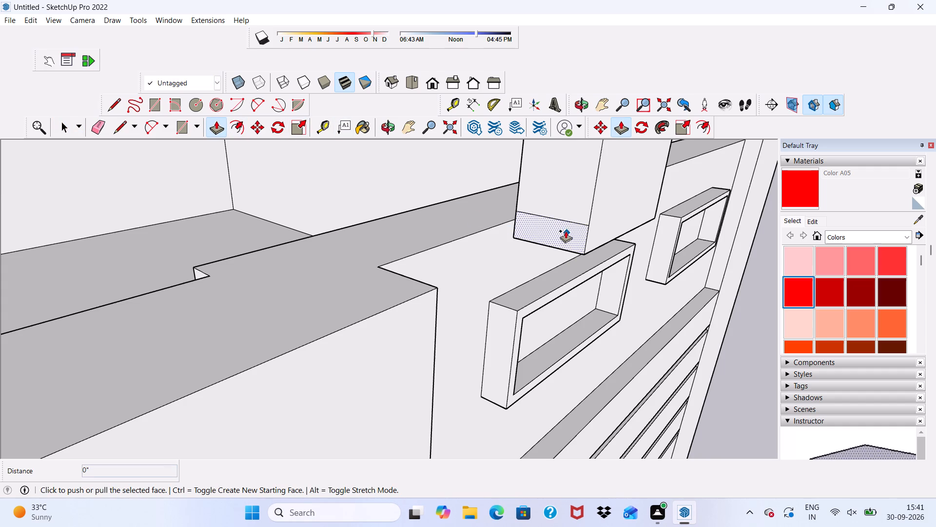
{"action": "left_click", "coordinate": [565, 228]}
{"action": "scroll", "coordinate": [440, 280], "scroll_direction": "down", "scroll_amount": 2}
{"action": "middle_click_drag", "start_coordinate": [438, 278], "coordinate": [432, 276]}
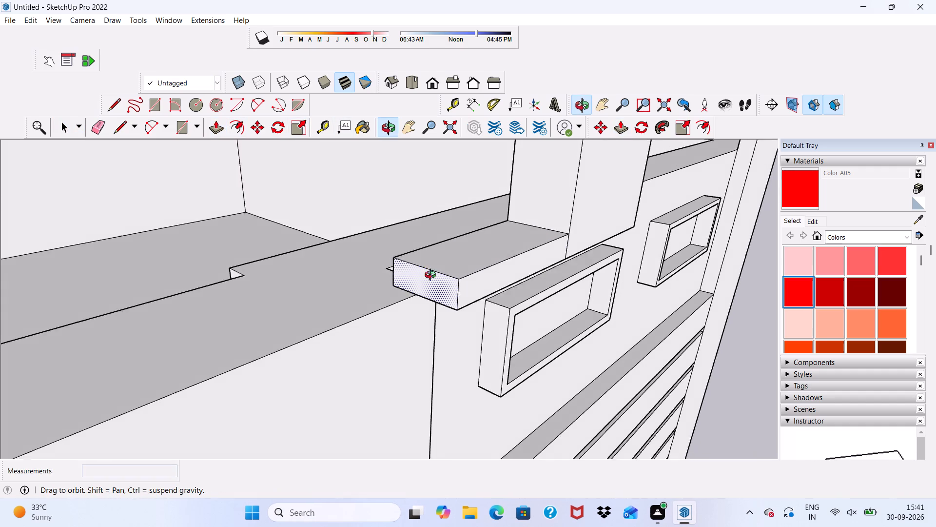
{"action": "middle_click_drag", "start_coordinate": [432, 276], "coordinate": [382, 125]}
{"action": "scroll", "coordinate": [382, 125], "scroll_direction": "down", "scroll_amount": 1}
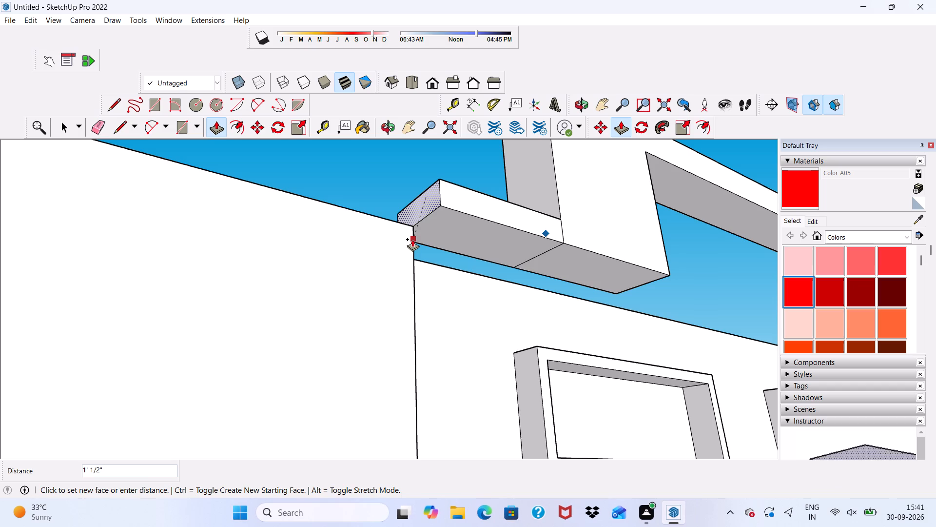
{"action": "left_click", "coordinate": [412, 239]}
Examine from below and from the front how the new ledge meets the post and the wall corner.
{"action": "scroll", "coordinate": [468, 221], "scroll_direction": "down", "scroll_amount": 9}
{"action": "scroll", "coordinate": [506, 201], "scroll_direction": "up", "scroll_amount": 3}
{"action": "middle_click_drag", "start_coordinate": [506, 200], "coordinate": [378, 238]}
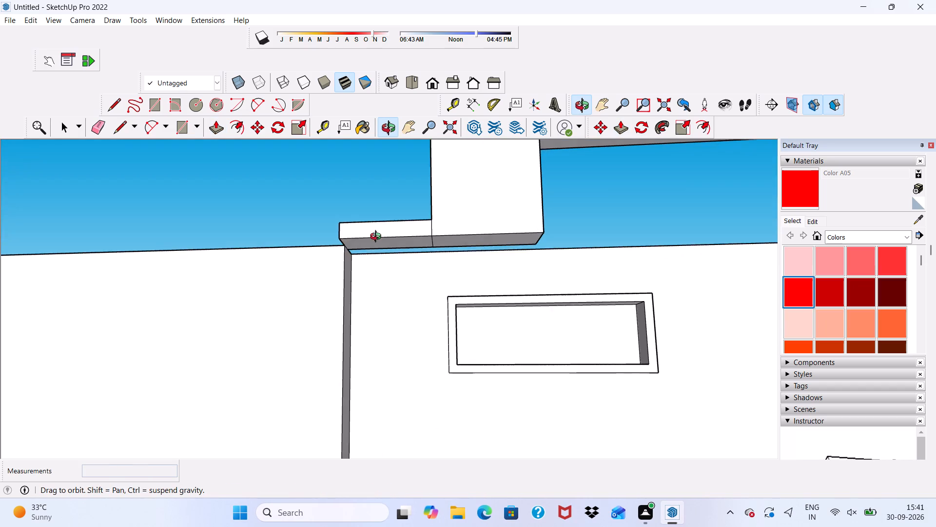
{"action": "middle_click_drag", "start_coordinate": [378, 238], "coordinate": [391, 212]}
{"action": "scroll", "coordinate": [400, 203], "scroll_direction": "down", "scroll_amount": 5}
{"action": "middle_click_drag", "start_coordinate": [404, 204], "coordinate": [303, 255]}
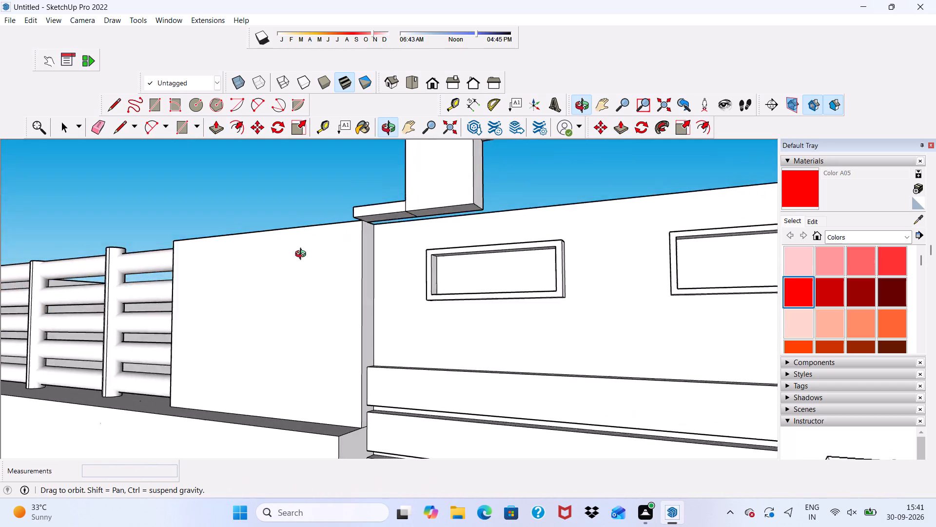
{"action": "middle_click_drag", "start_coordinate": [303, 255], "coordinate": [279, 271]}
{"action": "scroll", "coordinate": [380, 201], "scroll_direction": "up", "scroll_amount": 7}
{"action": "scroll", "coordinate": [426, 254], "scroll_direction": "down", "scroll_amount": 11}
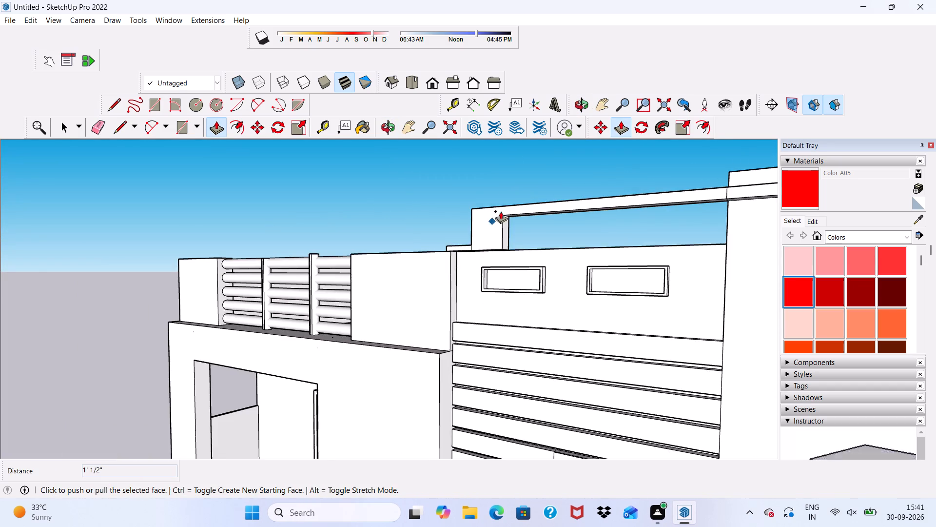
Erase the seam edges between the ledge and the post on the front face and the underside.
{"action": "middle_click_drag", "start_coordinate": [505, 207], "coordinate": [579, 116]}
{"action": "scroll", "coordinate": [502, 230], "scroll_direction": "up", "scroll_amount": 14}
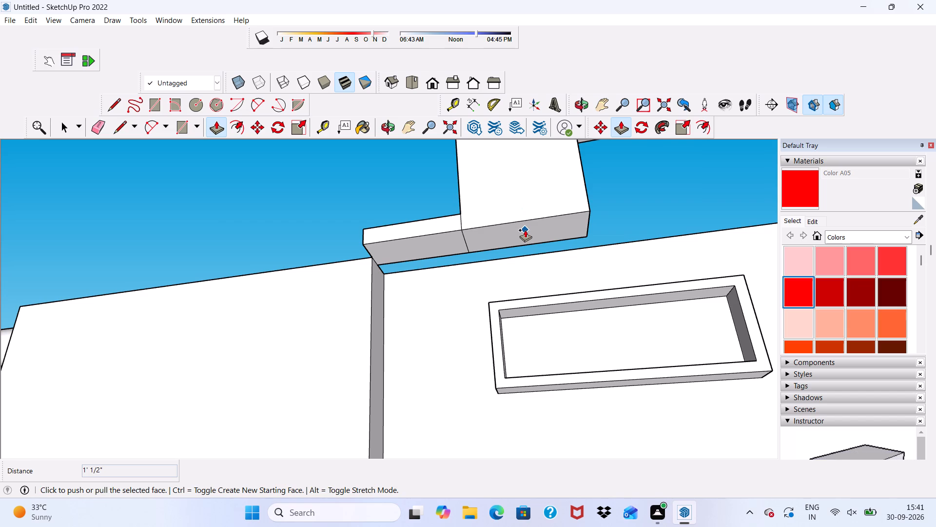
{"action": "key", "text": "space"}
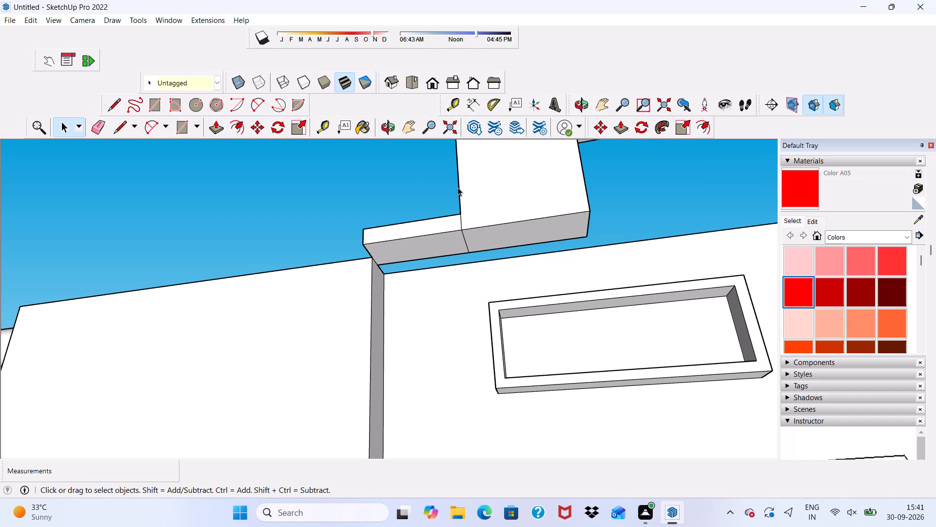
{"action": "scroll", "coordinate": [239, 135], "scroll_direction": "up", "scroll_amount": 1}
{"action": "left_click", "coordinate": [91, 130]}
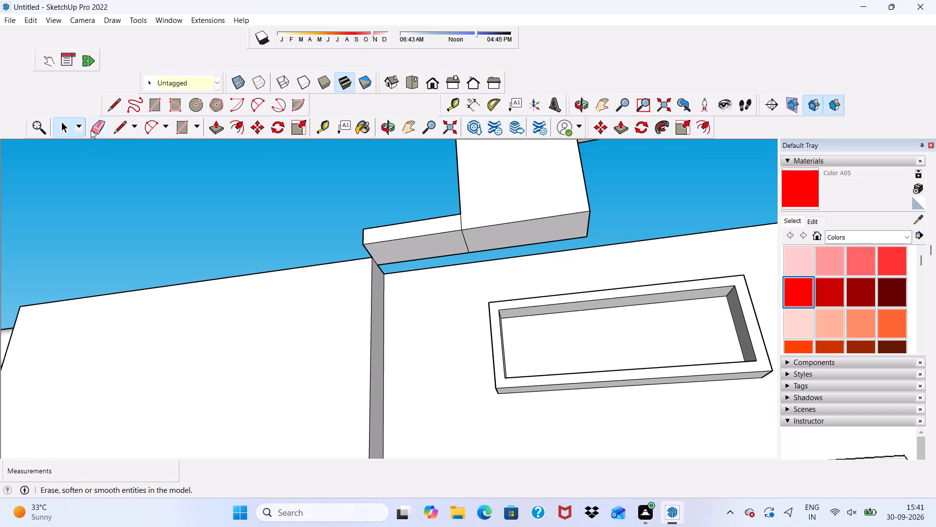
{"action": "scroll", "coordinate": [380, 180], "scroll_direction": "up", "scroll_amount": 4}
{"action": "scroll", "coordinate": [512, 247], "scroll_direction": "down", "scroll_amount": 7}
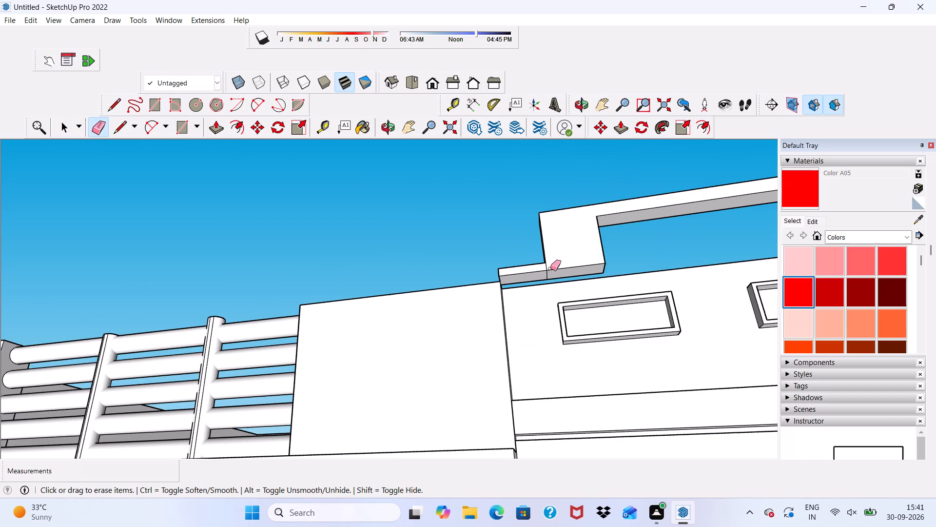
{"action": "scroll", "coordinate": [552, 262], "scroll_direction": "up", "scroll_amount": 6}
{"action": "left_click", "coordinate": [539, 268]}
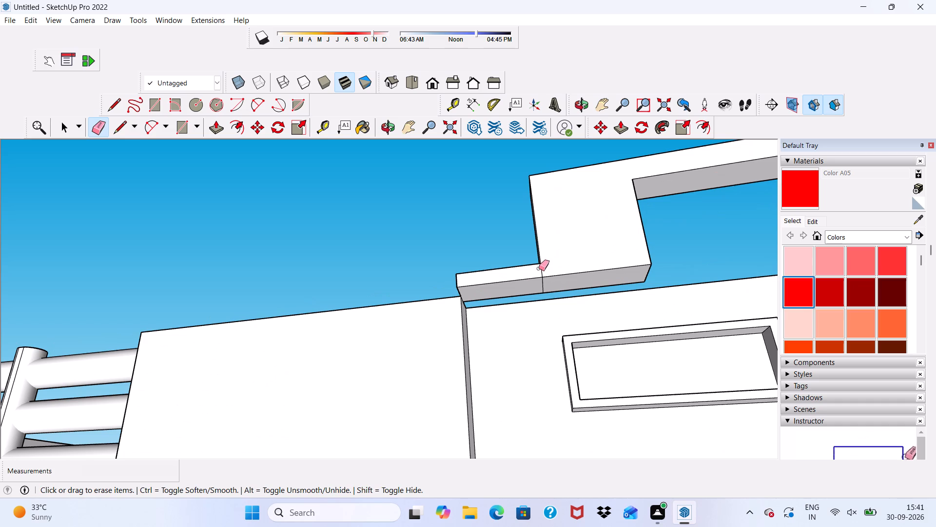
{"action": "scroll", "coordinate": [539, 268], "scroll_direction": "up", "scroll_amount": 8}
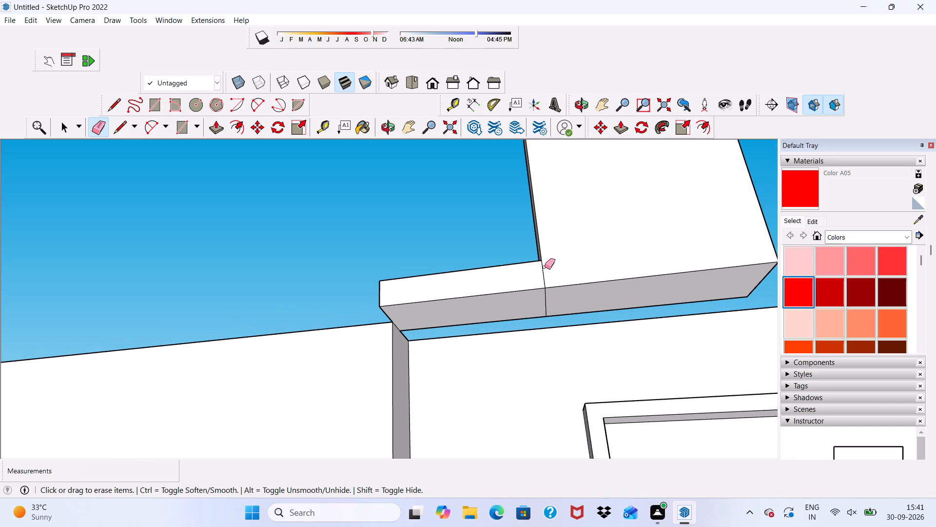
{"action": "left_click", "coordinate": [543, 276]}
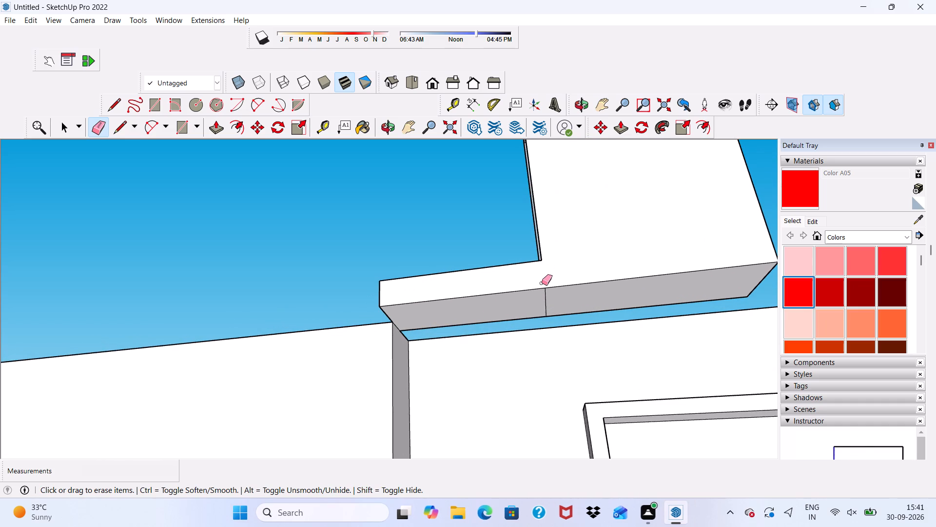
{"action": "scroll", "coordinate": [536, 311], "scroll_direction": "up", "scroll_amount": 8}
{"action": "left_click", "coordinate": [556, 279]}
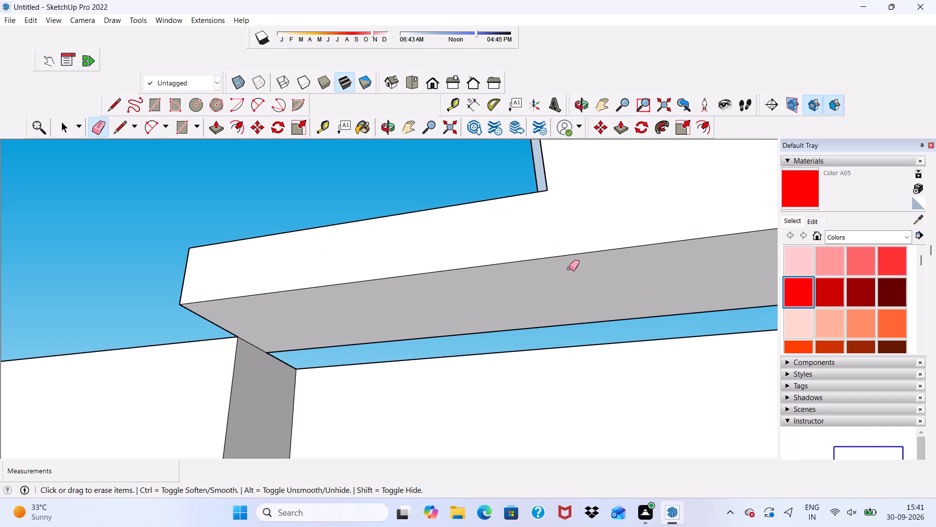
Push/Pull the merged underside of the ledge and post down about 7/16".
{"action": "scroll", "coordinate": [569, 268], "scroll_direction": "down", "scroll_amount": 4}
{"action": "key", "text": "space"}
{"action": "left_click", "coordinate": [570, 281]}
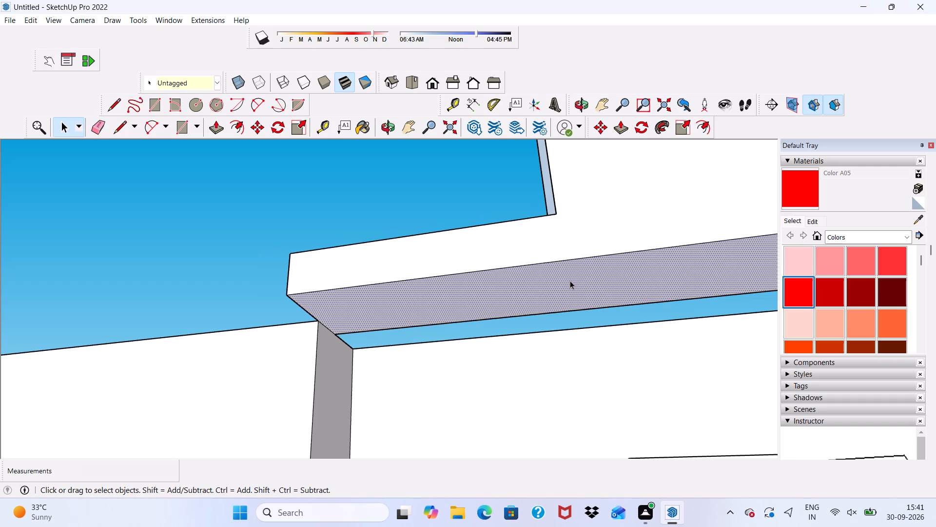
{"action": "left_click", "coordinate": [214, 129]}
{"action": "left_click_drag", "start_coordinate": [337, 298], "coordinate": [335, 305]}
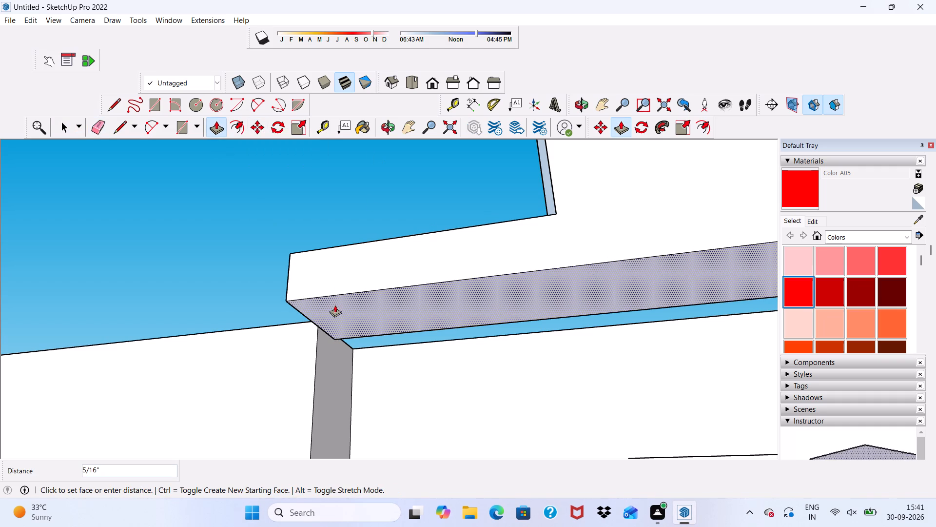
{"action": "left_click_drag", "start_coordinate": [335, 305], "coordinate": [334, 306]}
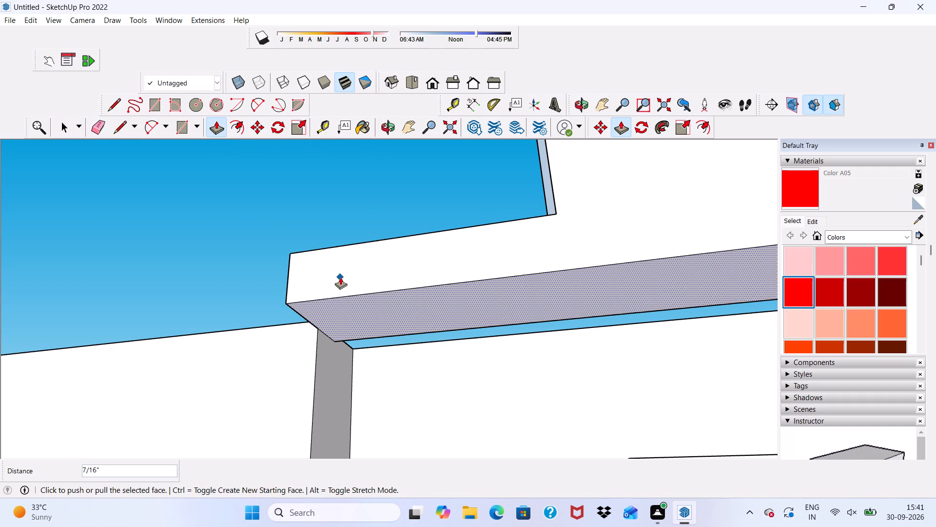
Inspect the ledge and post from the side and from above for missing faces.
{"action": "scroll", "coordinate": [346, 269], "scroll_direction": "down", "scroll_amount": 1}
{"action": "middle_click_drag", "start_coordinate": [346, 268], "coordinate": [346, 268]}
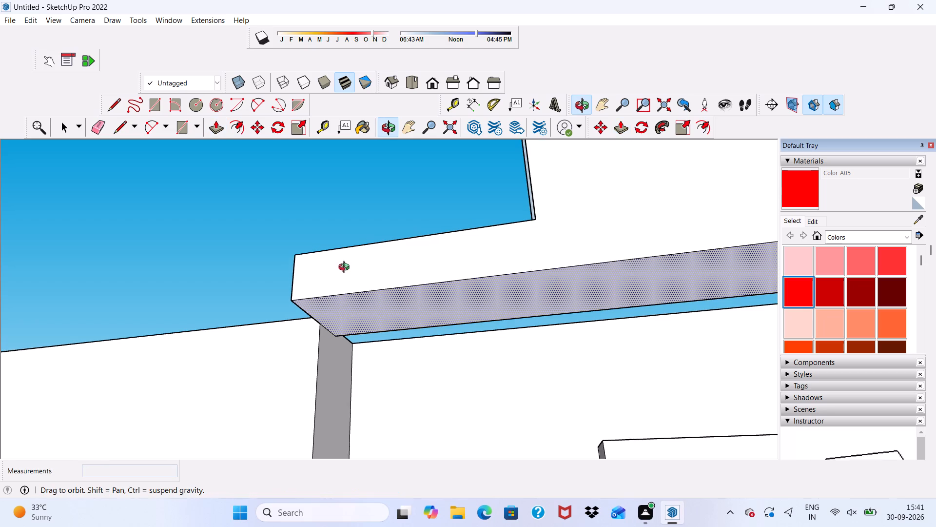
{"action": "middle_click_drag", "start_coordinate": [346, 268], "coordinate": [535, 337]}
{"action": "scroll", "coordinate": [377, 281], "scroll_direction": "up", "scroll_amount": 4}
{"action": "middle_click_drag", "start_coordinate": [377, 279], "coordinate": [377, 279]}
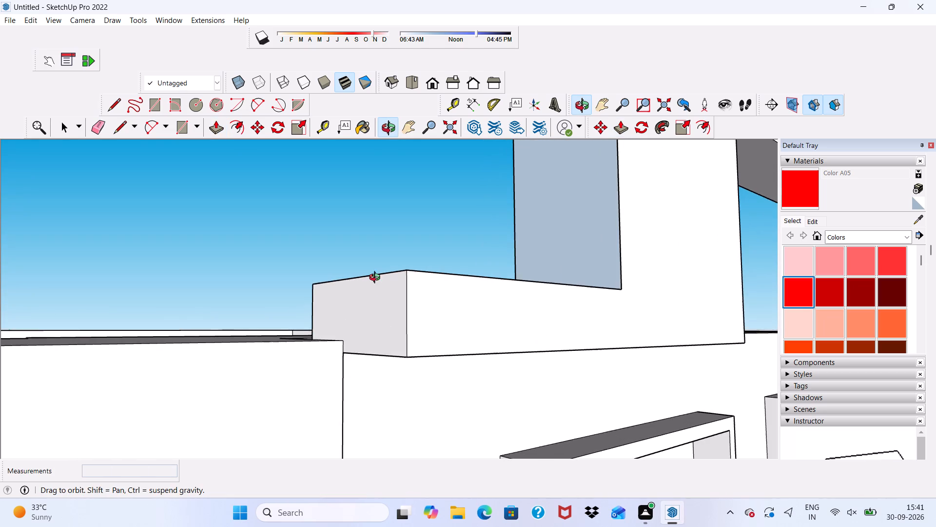
{"action": "middle_click_drag", "start_coordinate": [377, 279], "coordinate": [266, 319]}
{"action": "scroll", "coordinate": [487, 299], "scroll_direction": "down", "scroll_amount": 2}
{"action": "middle_click_drag", "start_coordinate": [487, 298], "coordinate": [606, 267]}
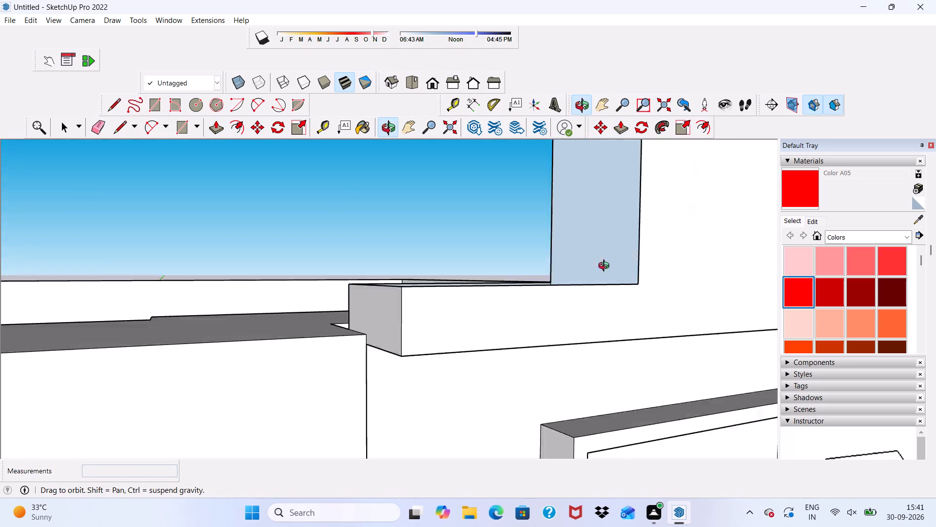
{"action": "middle_click_drag", "start_coordinate": [606, 267], "coordinate": [665, 311]}
{"action": "scroll", "coordinate": [575, 225], "scroll_direction": "down", "scroll_amount": 5}
{"action": "scroll", "coordinate": [535, 166], "scroll_direction": "up", "scroll_amount": 2}
{"action": "scroll", "coordinate": [538, 165], "scroll_direction": "down", "scroll_amount": 5}
{"action": "middle_click_drag", "start_coordinate": [540, 165], "coordinate": [541, 165]}
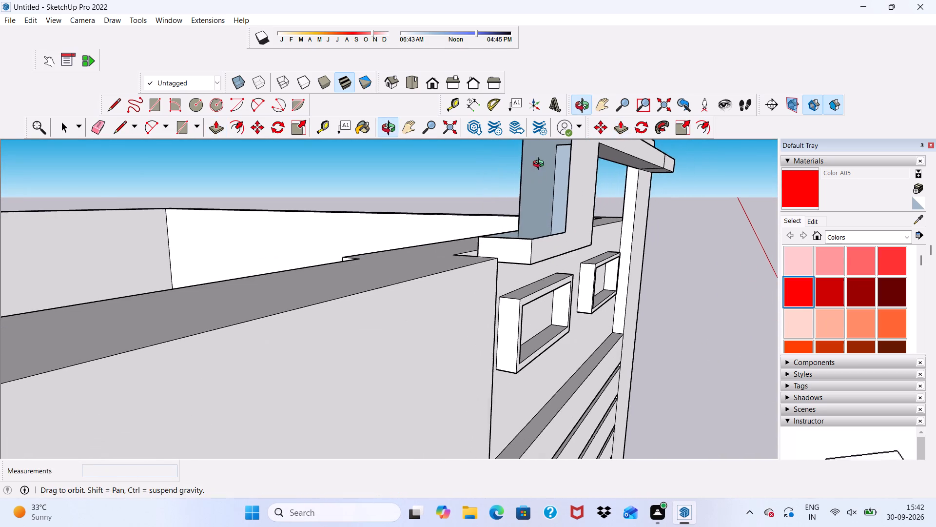
{"action": "middle_click_drag", "start_coordinate": [541, 165], "coordinate": [598, 198]}
{"action": "scroll", "coordinate": [598, 198], "scroll_direction": "up", "scroll_amount": 1}
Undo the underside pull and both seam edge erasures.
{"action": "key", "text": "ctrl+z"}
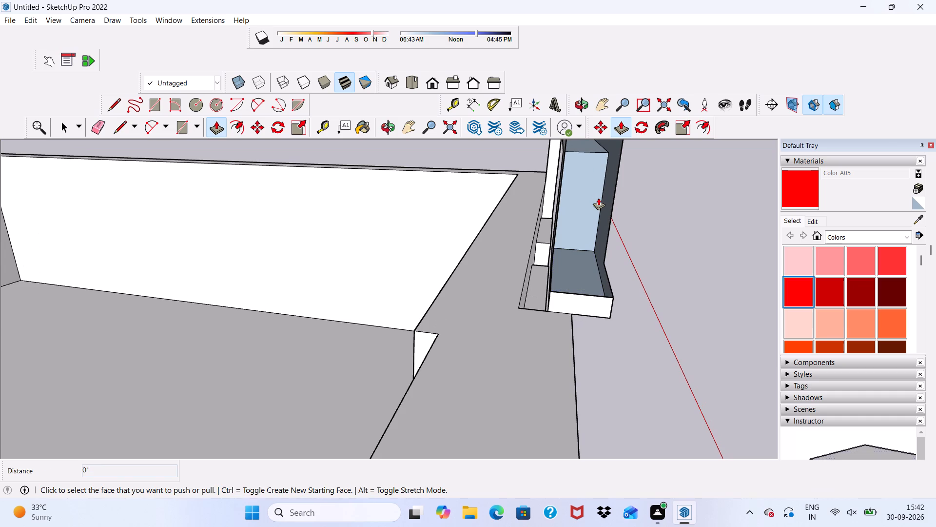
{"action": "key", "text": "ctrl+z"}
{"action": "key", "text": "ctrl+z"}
Examine the roof-level frame's post and ledge from below and from the front of the house.
{"action": "scroll", "coordinate": [599, 199], "scroll_direction": "down", "scroll_amount": 2}
{"action": "middle_click_drag", "start_coordinate": [599, 198], "coordinate": [393, 90]}
{"action": "scroll", "coordinate": [460, 149], "scroll_direction": "up", "scroll_amount": 4}
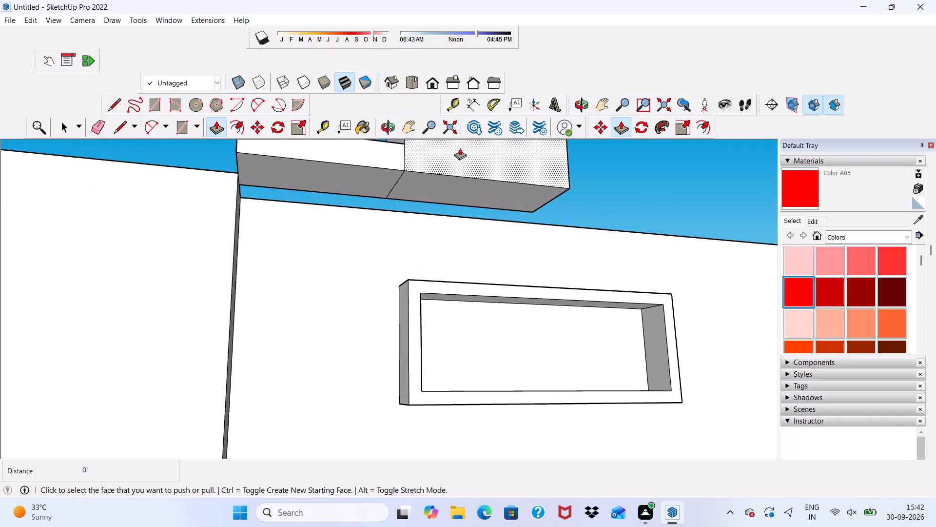
{"action": "scroll", "coordinate": [460, 148], "scroll_direction": "down", "scroll_amount": 8}
{"action": "middle_click_drag", "start_coordinate": [460, 162], "coordinate": [386, 275]}
{"action": "middle_click", "coordinate": [386, 275]}
{"action": "scroll", "coordinate": [313, 174], "scroll_direction": "up", "scroll_amount": 5}
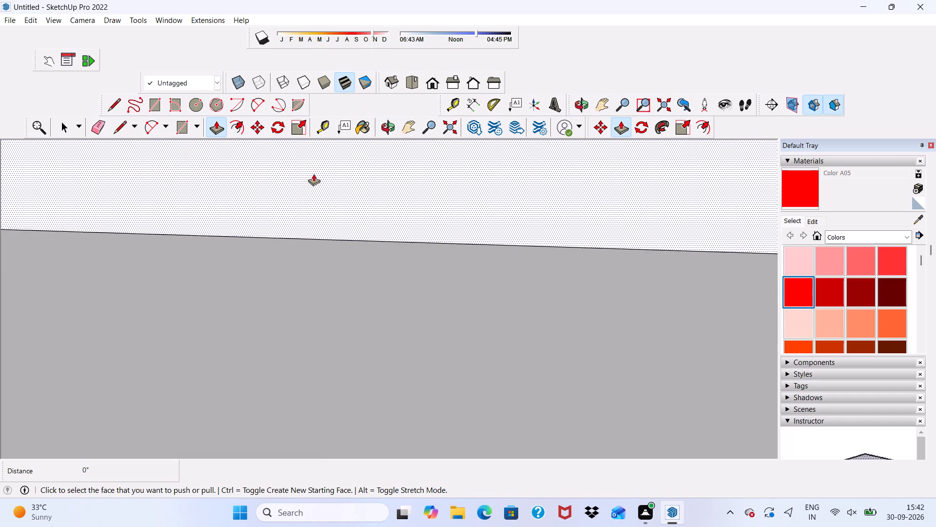
{"action": "scroll", "coordinate": [418, 233], "scroll_direction": "down", "scroll_amount": 10}
{"action": "scroll", "coordinate": [441, 253], "scroll_direction": "up", "scroll_amount": 1}
{"action": "scroll", "coordinate": [488, 249], "scroll_direction": "down", "scroll_amount": 1}
{"action": "middle_click_drag", "start_coordinate": [488, 249], "coordinate": [456, 220]}
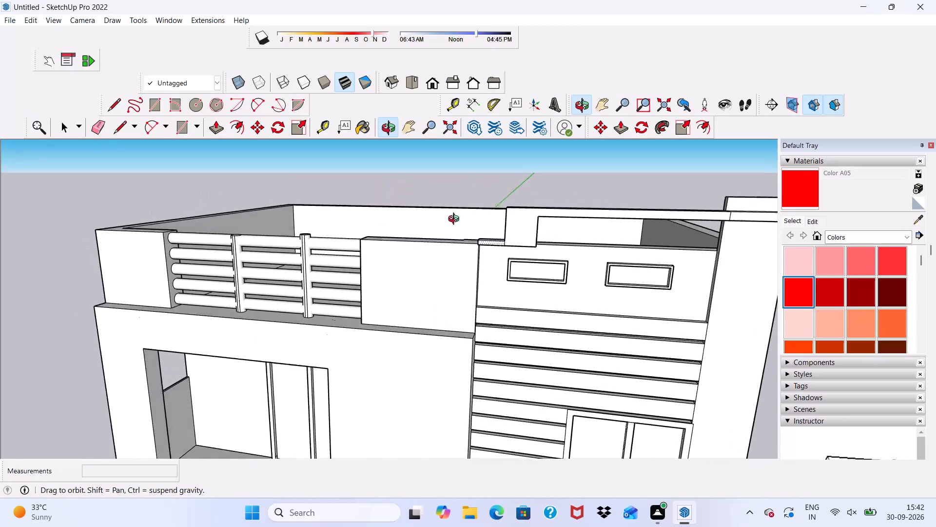
{"action": "middle_click_drag", "start_coordinate": [456, 220], "coordinate": [452, 215]}
{"action": "middle_click", "coordinate": [451, 213]}
{"action": "scroll", "coordinate": [565, 252], "scroll_direction": "up", "scroll_amount": 3}
{"action": "scroll", "coordinate": [565, 250], "scroll_direction": "down", "scroll_amount": 1}
Push/Pull the inner side face of the roof-level frame's post about 4 3/8" inward to narrow the post.
{"action": "middle_click_drag", "start_coordinate": [565, 249], "coordinate": [456, 230]}
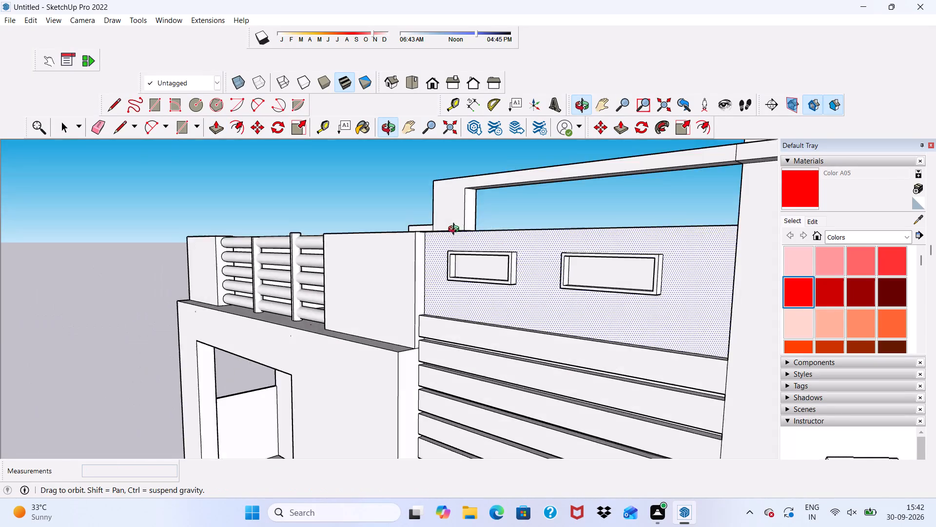
{"action": "middle_click_drag", "start_coordinate": [456, 230], "coordinate": [409, 230]}
{"action": "middle_click", "coordinate": [409, 231]}
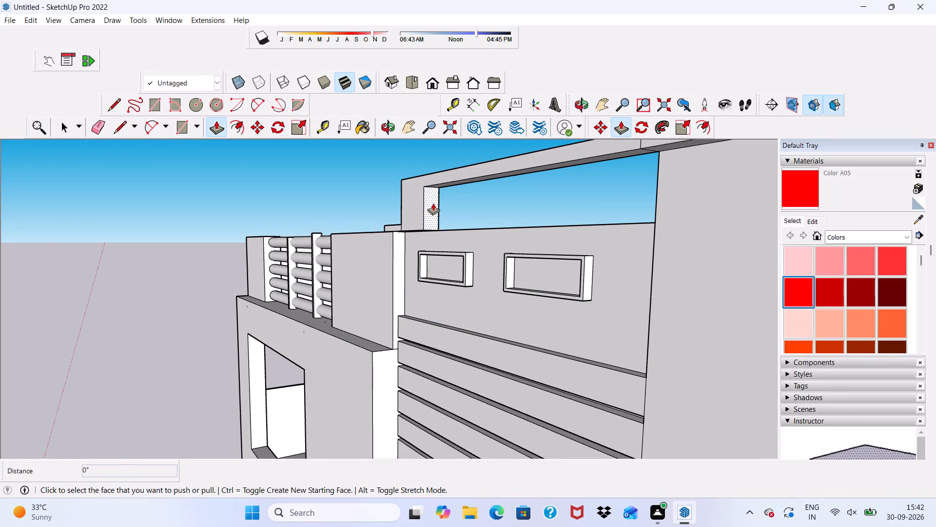
{"action": "scroll", "coordinate": [433, 202], "scroll_direction": "up", "scroll_amount": 5}
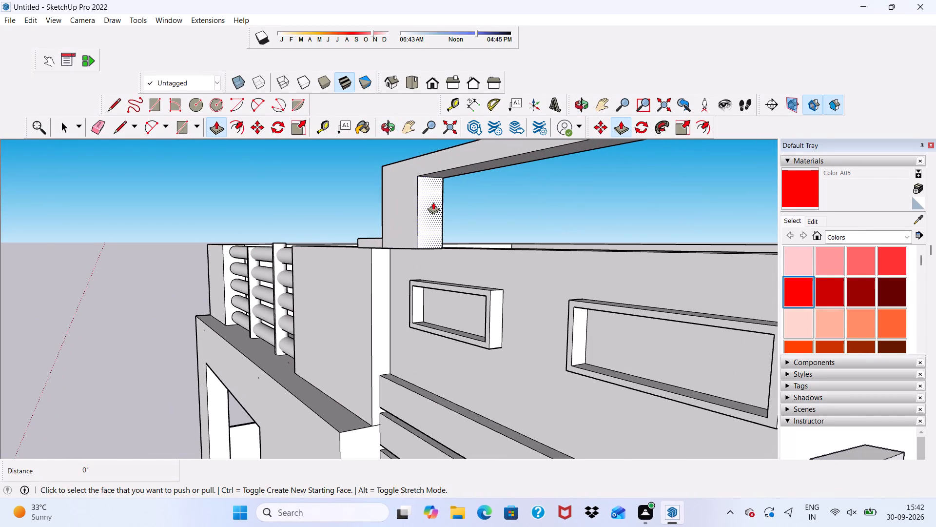
{"action": "left_click_drag", "start_coordinate": [433, 202], "coordinate": [418, 188]}
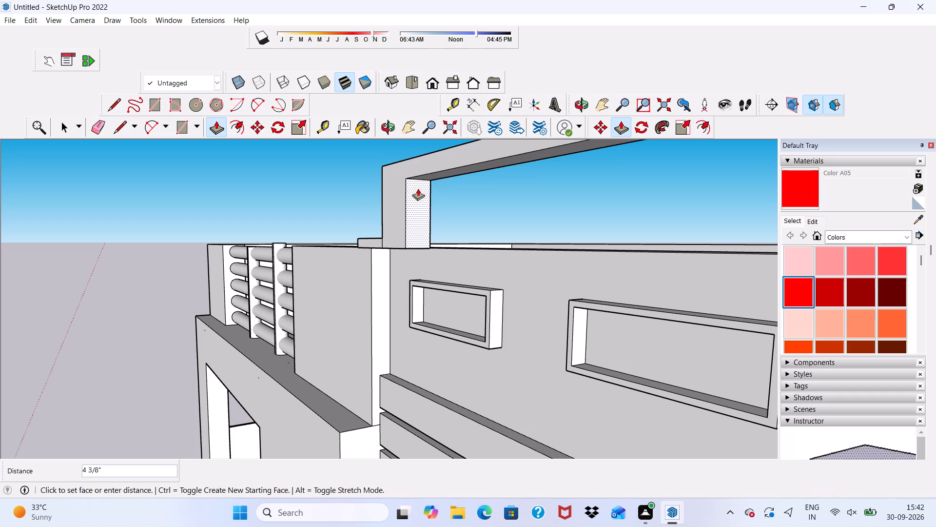
{"action": "left_click_drag", "start_coordinate": [418, 188], "coordinate": [414, 184]}
{"action": "key", "text": "space"}
{"action": "scroll", "coordinate": [414, 185], "scroll_direction": "down", "scroll_amount": 5}
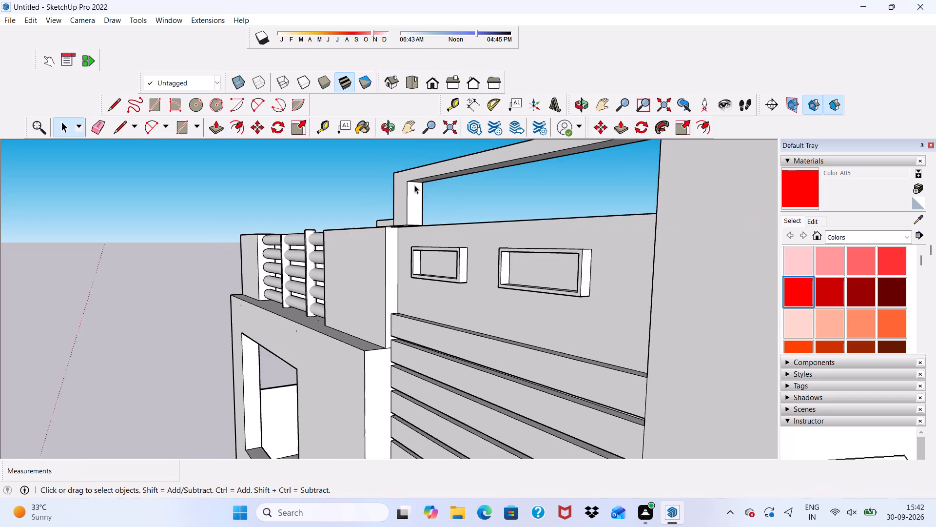
Examine the narrowed post, the ledge and the frame's beam from above and from the front.
{"action": "middle_click_drag", "start_coordinate": [414, 184], "coordinate": [519, 240]}
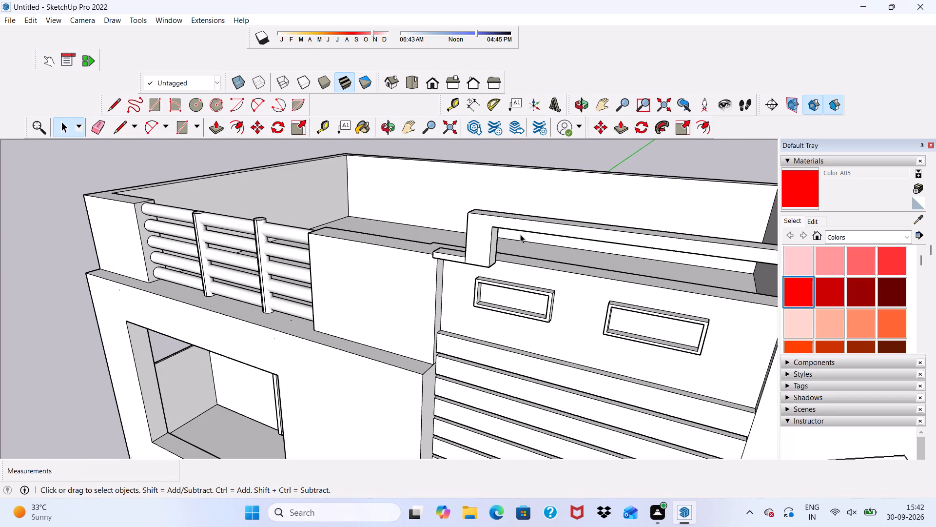
{"action": "scroll", "coordinate": [520, 234], "scroll_direction": "up", "scroll_amount": 7}
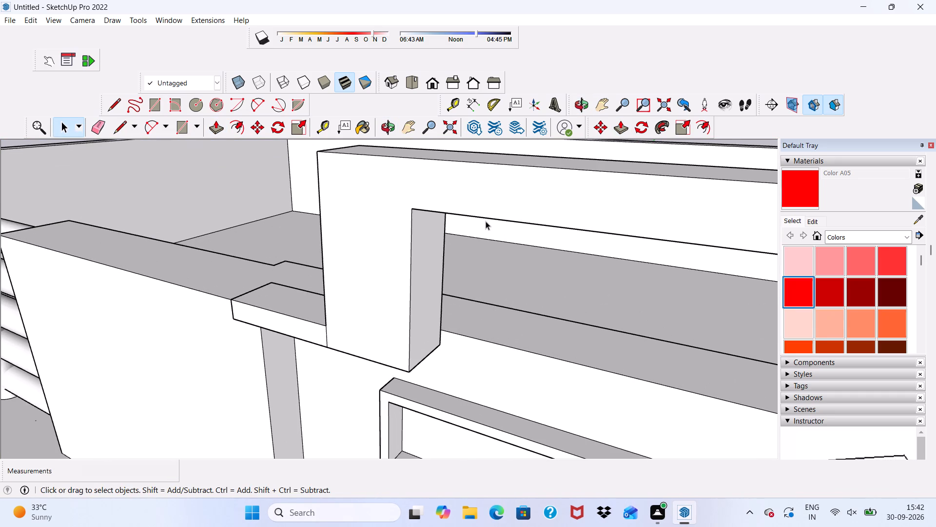
{"action": "middle_click_drag", "start_coordinate": [339, 304], "coordinate": [463, 254]}
{"action": "scroll", "coordinate": [402, 259], "scroll_direction": "down", "scroll_amount": 1}
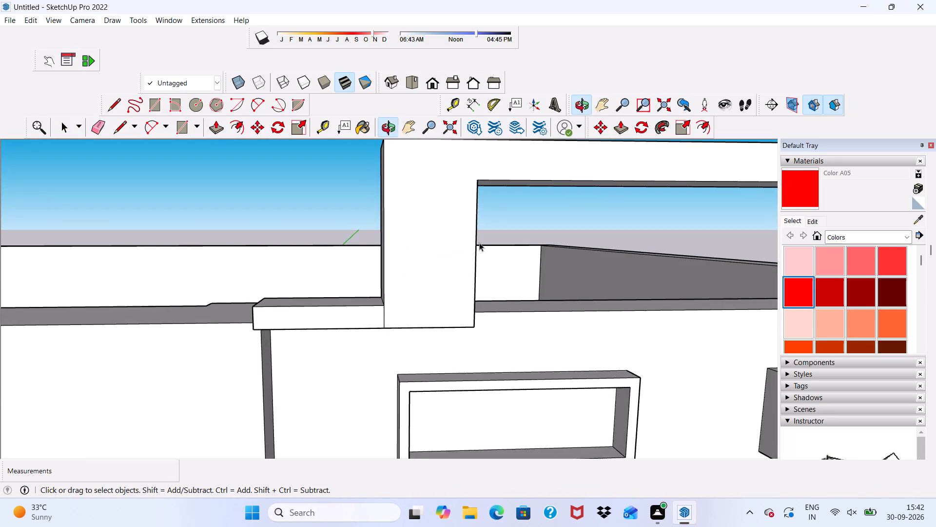
{"action": "scroll", "coordinate": [479, 243], "scroll_direction": "down", "scroll_amount": 8}
{"action": "scroll", "coordinate": [479, 243], "scroll_direction": "up", "scroll_amount": 1}
{"action": "scroll", "coordinate": [479, 243], "scroll_direction": "down", "scroll_amount": 10}
{"action": "scroll", "coordinate": [563, 222], "scroll_direction": "up", "scroll_amount": 10}
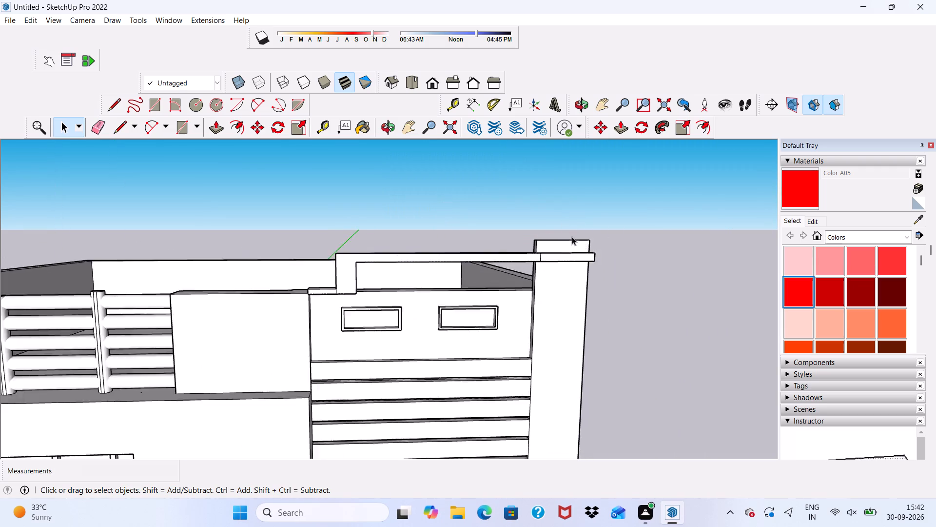
Erase the seam edges on the front and top faces of the roof-level beam where it crosses the tall end wall.
{"action": "scroll", "coordinate": [572, 237], "scroll_direction": "up", "scroll_amount": 8}
{"action": "left_click", "coordinate": [100, 120]}
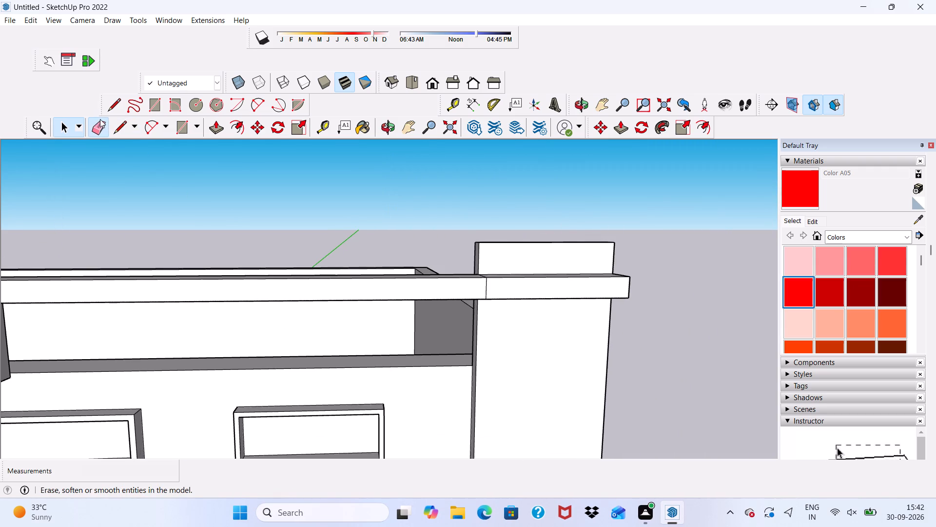
{"action": "scroll", "coordinate": [572, 278], "scroll_direction": "up", "scroll_amount": 3}
{"action": "left_click", "coordinate": [457, 285]}
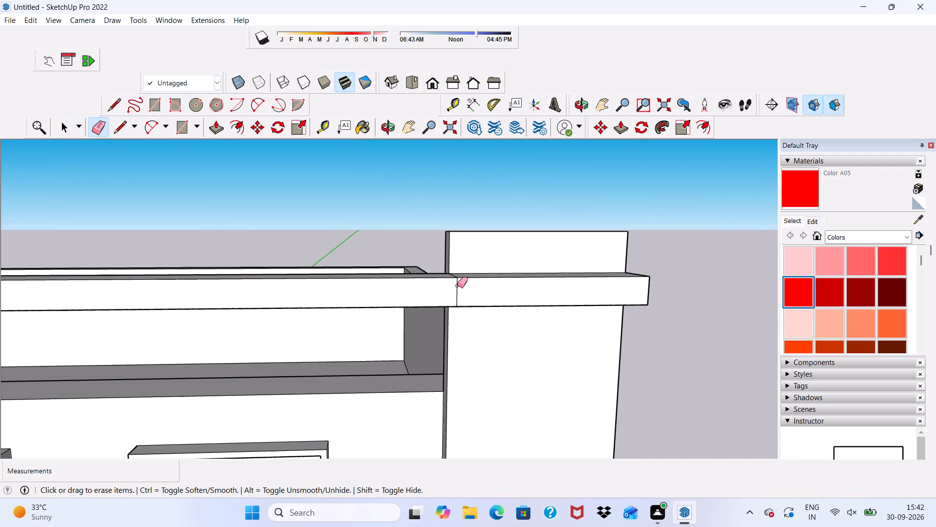
{"action": "middle_click_drag", "start_coordinate": [463, 256], "coordinate": [459, 323]}
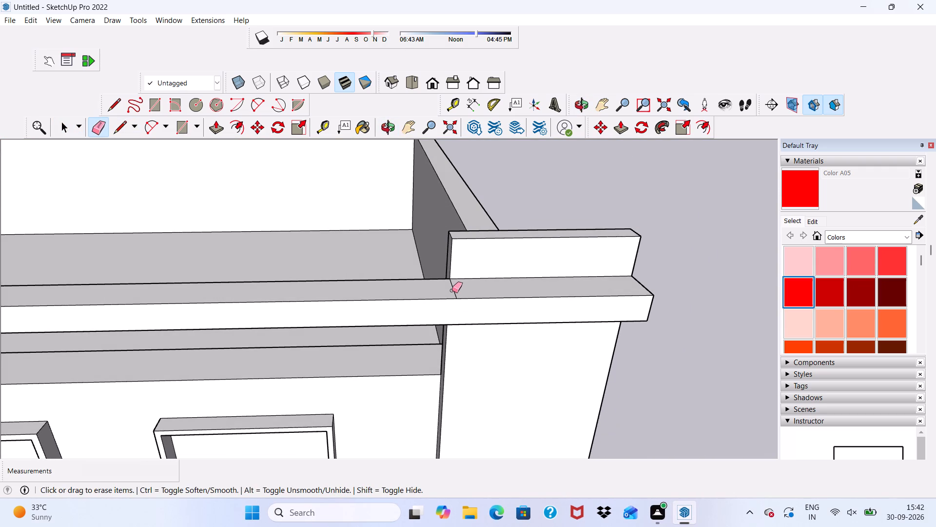
{"action": "left_click", "coordinate": [452, 290]}
{"action": "left_click", "coordinate": [455, 286]}
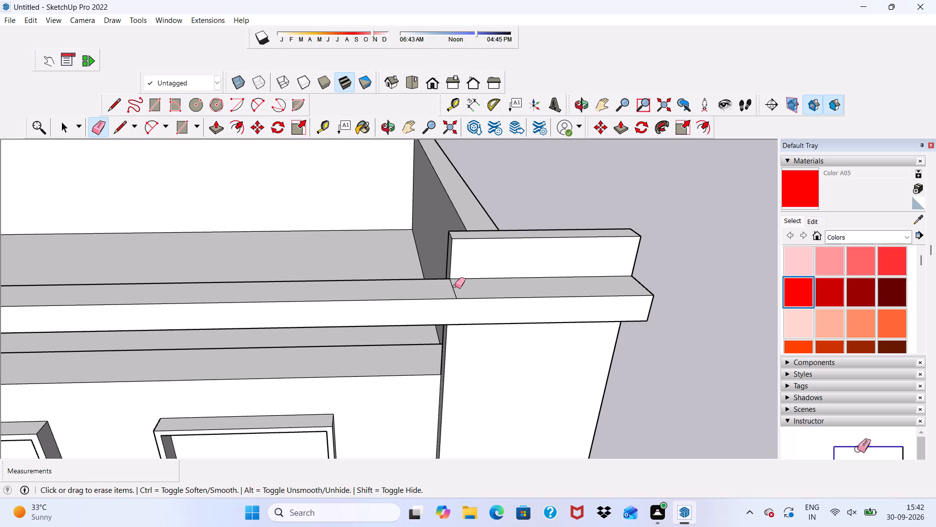
{"action": "scroll", "coordinate": [464, 328], "scroll_direction": "down", "scroll_amount": 2}
{"action": "scroll", "coordinate": [454, 274], "scroll_direction": "up", "scroll_amount": 10}
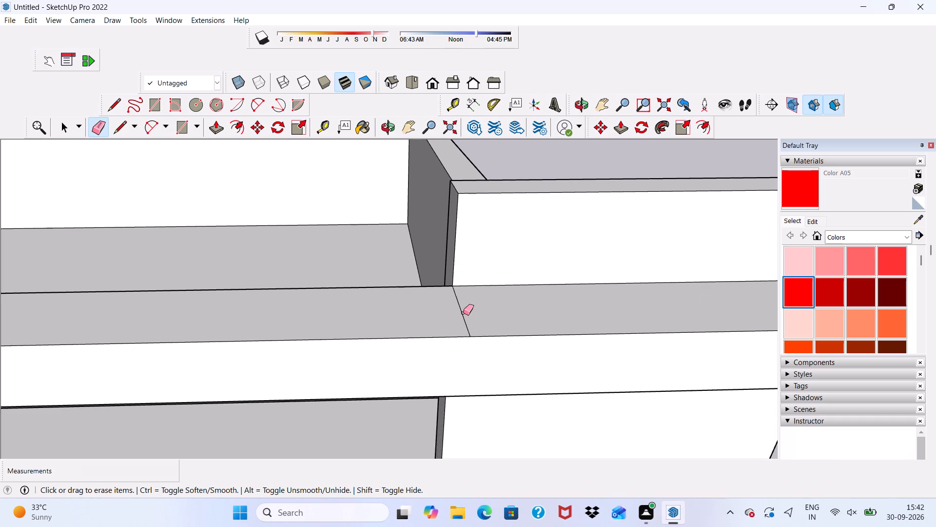
{"action": "left_click", "coordinate": [463, 311]}
{"action": "left_click_drag", "start_coordinate": [460, 316], "coordinate": [463, 311]}
Erase the seam edge on the underside of the roof-level beam where it meets the tall end wall.
{"action": "middle_click_drag", "start_coordinate": [464, 356], "coordinate": [517, 219]}
{"action": "scroll", "coordinate": [464, 356], "scroll_direction": "down", "scroll_amount": 1}
{"action": "scroll", "coordinate": [483, 326], "scroll_direction": "up", "scroll_amount": 3}
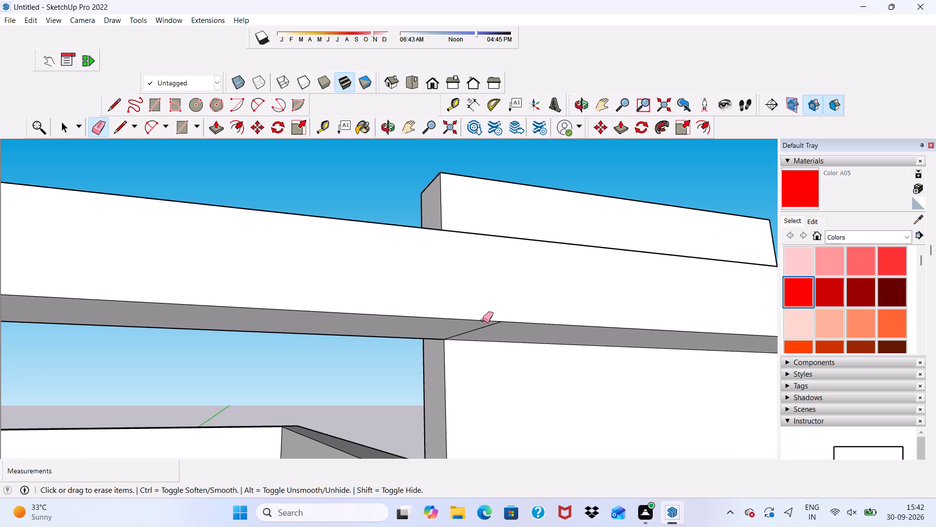
{"action": "scroll", "coordinate": [483, 330], "scroll_direction": "up", "scroll_amount": 1}
{"action": "middle_click_drag", "start_coordinate": [483, 330], "coordinate": [498, 249]}
{"action": "scroll", "coordinate": [494, 279], "scroll_direction": "up", "scroll_amount": 2}
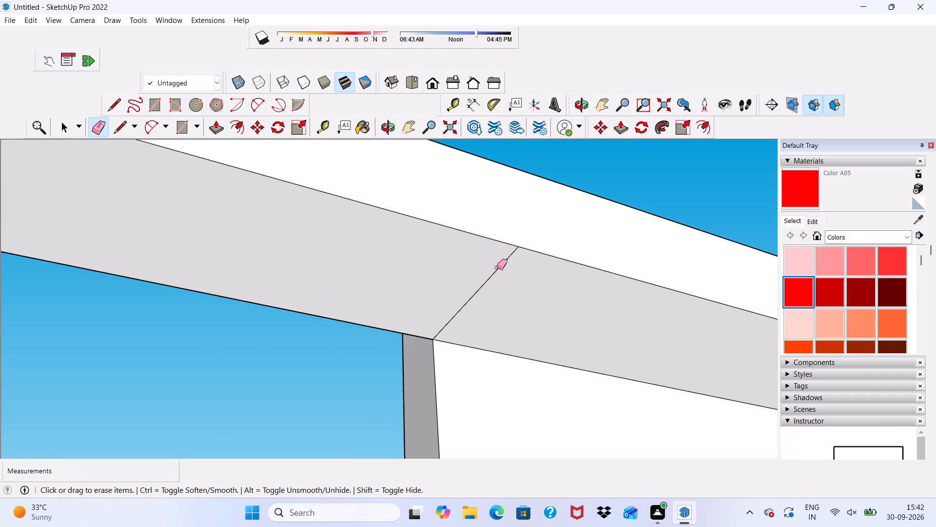
{"action": "left_click", "coordinate": [497, 265]}
{"action": "scroll", "coordinate": [501, 268], "scroll_direction": "down", "scroll_amount": 16}
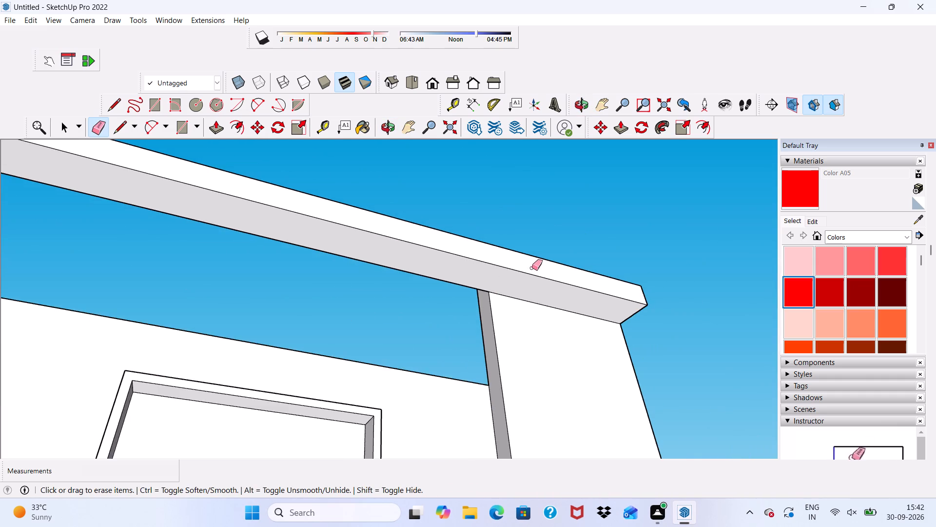
Examine the whole front elevation, including the roof-level frame, from several angles and distances.
{"action": "middle_click_drag", "start_coordinate": [532, 268], "coordinate": [490, 377]}
{"action": "scroll", "coordinate": [490, 377], "scroll_direction": "down", "scroll_amount": 9}
{"action": "scroll", "coordinate": [535, 280], "scroll_direction": "up", "scroll_amount": 2}
{"action": "scroll", "coordinate": [535, 280], "scroll_direction": "down", "scroll_amount": 2}
{"action": "middle_click_drag", "start_coordinate": [532, 291], "coordinate": [437, 336]}
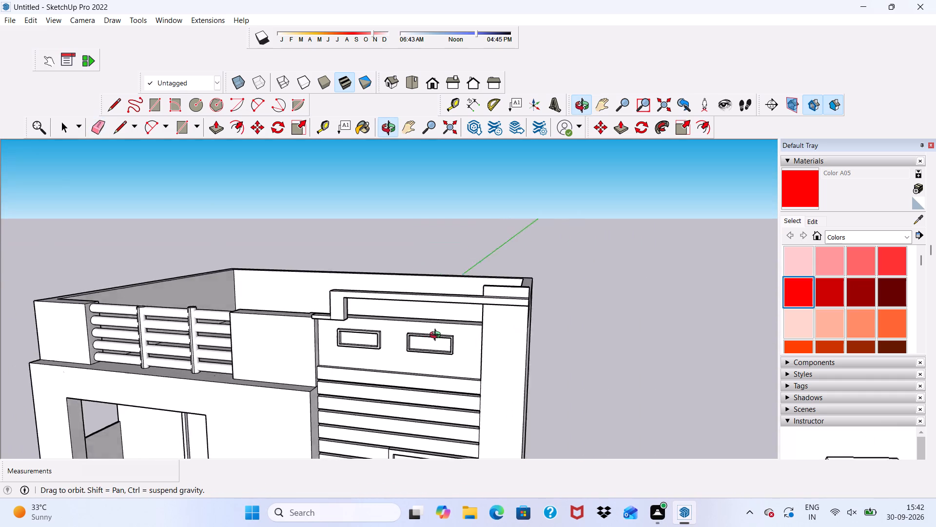
{"action": "middle_click_drag", "start_coordinate": [437, 336], "coordinate": [244, 297]}
{"action": "scroll", "coordinate": [346, 311], "scroll_direction": "down", "scroll_amount": 2}
{"action": "middle_click_drag", "start_coordinate": [353, 312], "coordinate": [463, 324]}
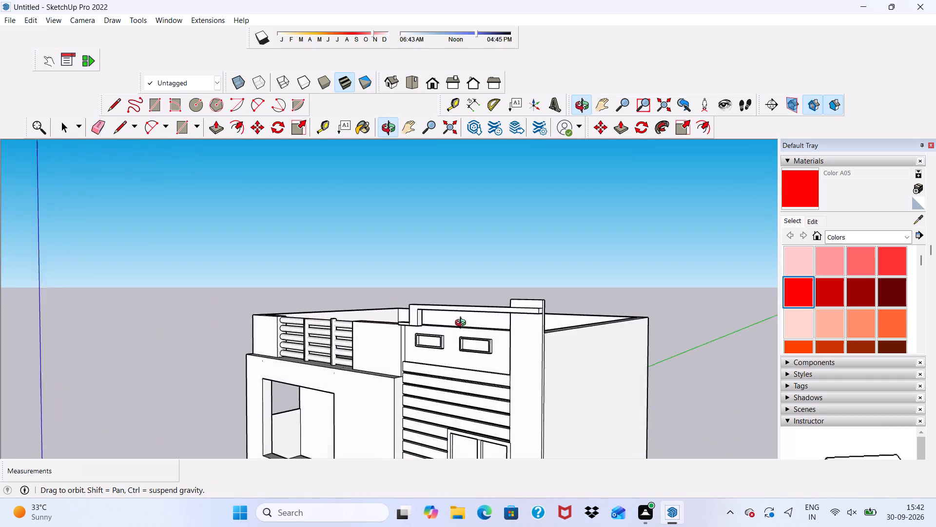
{"action": "middle_click_drag", "start_coordinate": [463, 324], "coordinate": [561, 302]}
{"action": "key", "text": "space"}
{"action": "scroll", "coordinate": [561, 302], "scroll_direction": "down", "scroll_amount": 10}
{"action": "scroll", "coordinate": [515, 333], "scroll_direction": "up", "scroll_amount": 3}
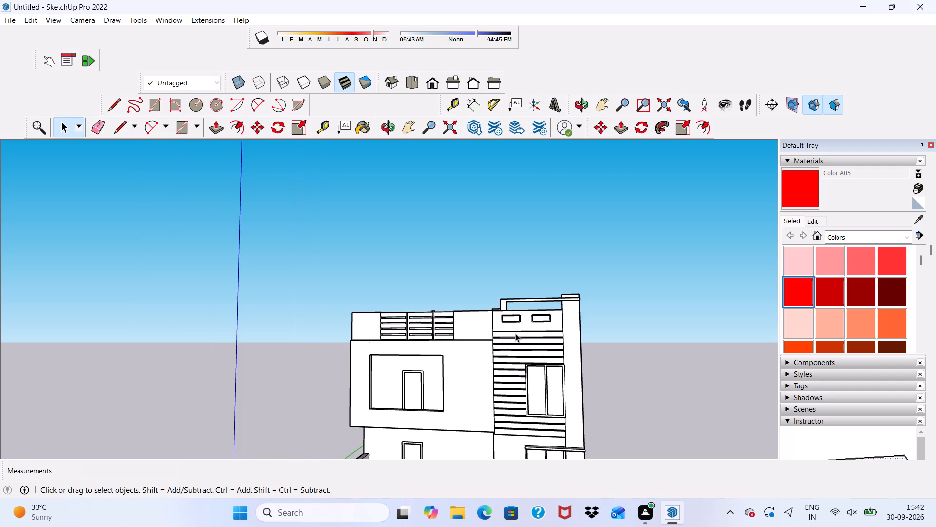
{"action": "scroll", "coordinate": [515, 333], "scroll_direction": "down", "scroll_amount": 8}
{"action": "scroll", "coordinate": [508, 380], "scroll_direction": "up", "scroll_amount": 5}
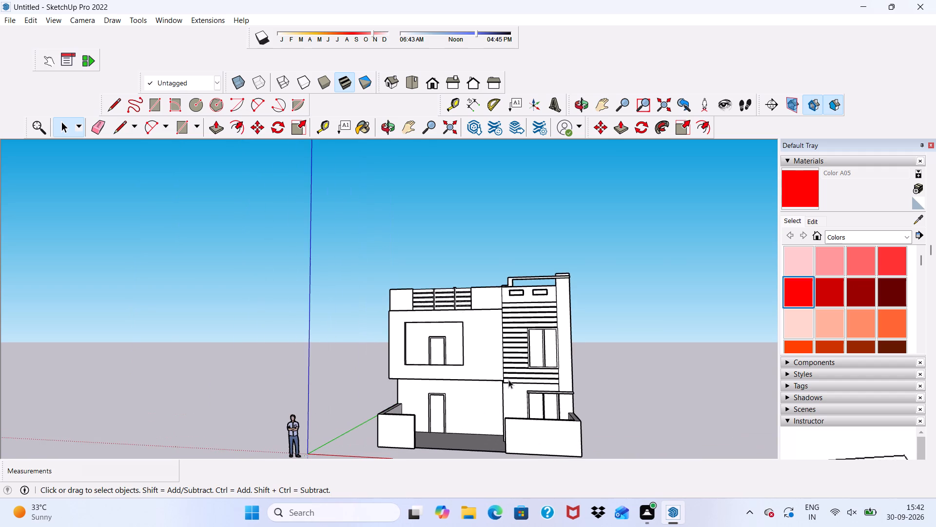
{"action": "scroll", "coordinate": [430, 376], "scroll_direction": "up", "scroll_amount": 6}
{"action": "scroll", "coordinate": [430, 376], "scroll_direction": "down", "scroll_amount": 2}
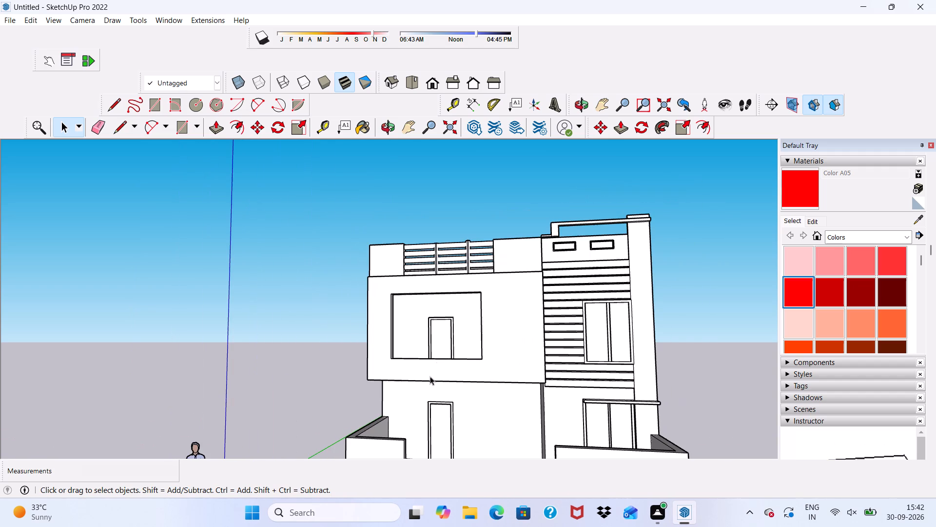
Examine the upper-floor balcony opening and the railing above it from the front, the side and below.
{"action": "middle_click_drag", "start_coordinate": [480, 311], "coordinate": [512, 368]}
{"action": "scroll", "coordinate": [495, 326], "scroll_direction": "up", "scroll_amount": 5}
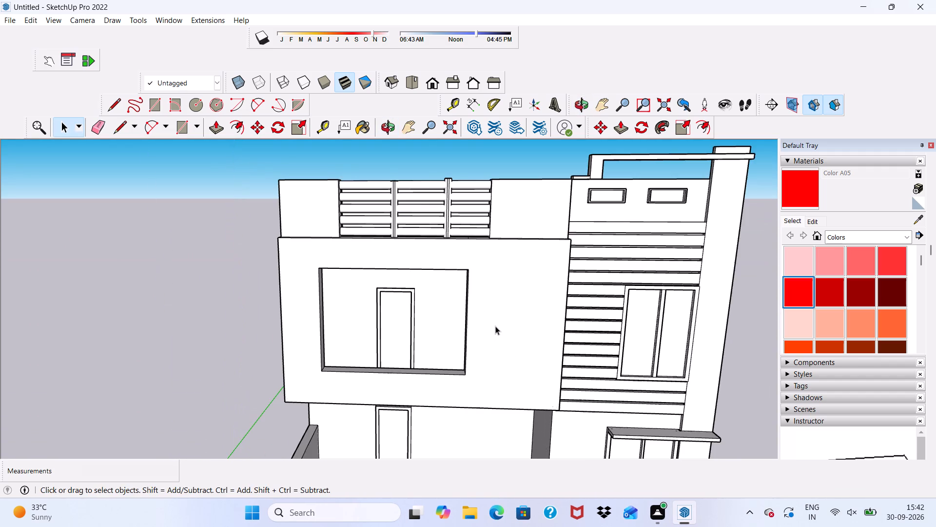
{"action": "middle_click_drag", "start_coordinate": [495, 326], "coordinate": [348, 320]}
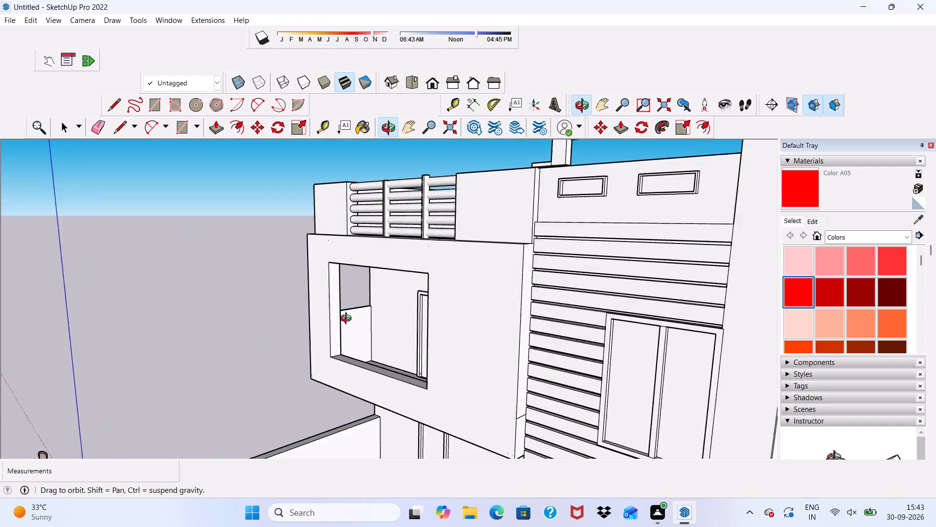
{"action": "middle_click_drag", "start_coordinate": [348, 320], "coordinate": [352, 320]}
{"action": "scroll", "coordinate": [406, 315], "scroll_direction": "up", "scroll_amount": 5}
{"action": "scroll", "coordinate": [452, 285], "scroll_direction": "down", "scroll_amount": 3}
{"action": "middle_click_drag", "start_coordinate": [341, 318], "coordinate": [361, 236]}
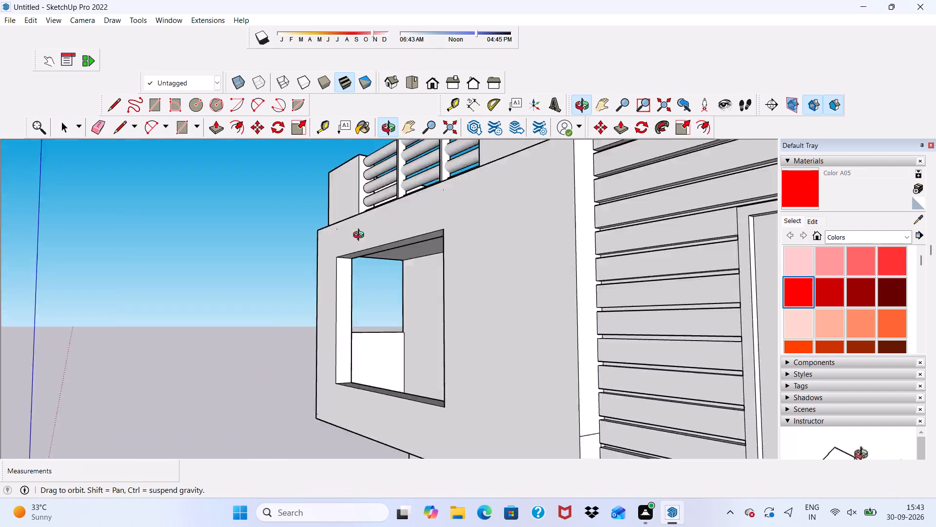
{"action": "middle_click_drag", "start_coordinate": [361, 236], "coordinate": [563, 123]}
{"action": "scroll", "coordinate": [359, 262], "scroll_direction": "down", "scroll_amount": 5}
{"action": "middle_click_drag", "start_coordinate": [366, 265], "coordinate": [248, 439]}
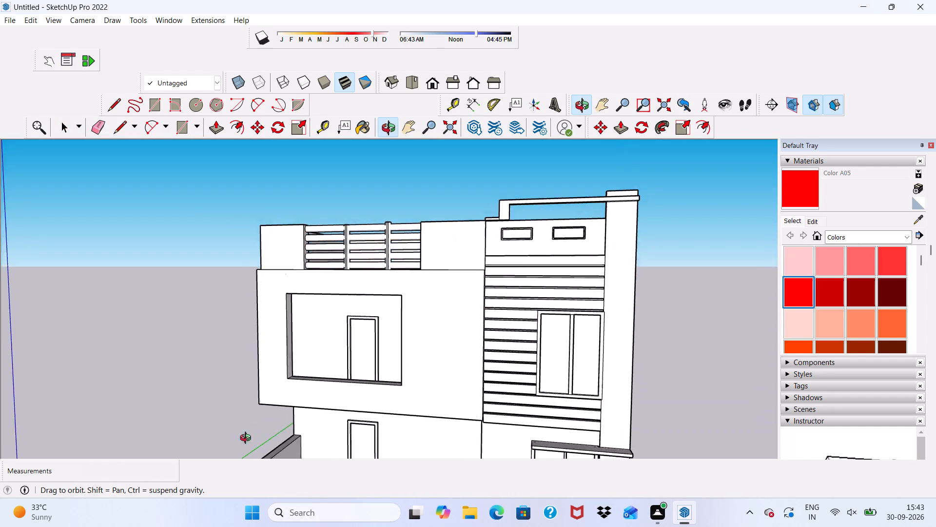
{"action": "middle_click_drag", "start_coordinate": [248, 439], "coordinate": [237, 421]}
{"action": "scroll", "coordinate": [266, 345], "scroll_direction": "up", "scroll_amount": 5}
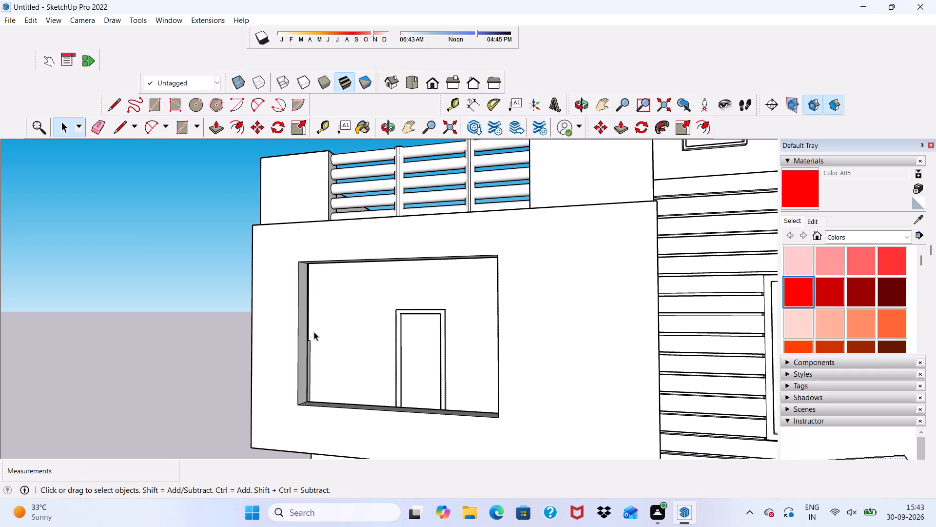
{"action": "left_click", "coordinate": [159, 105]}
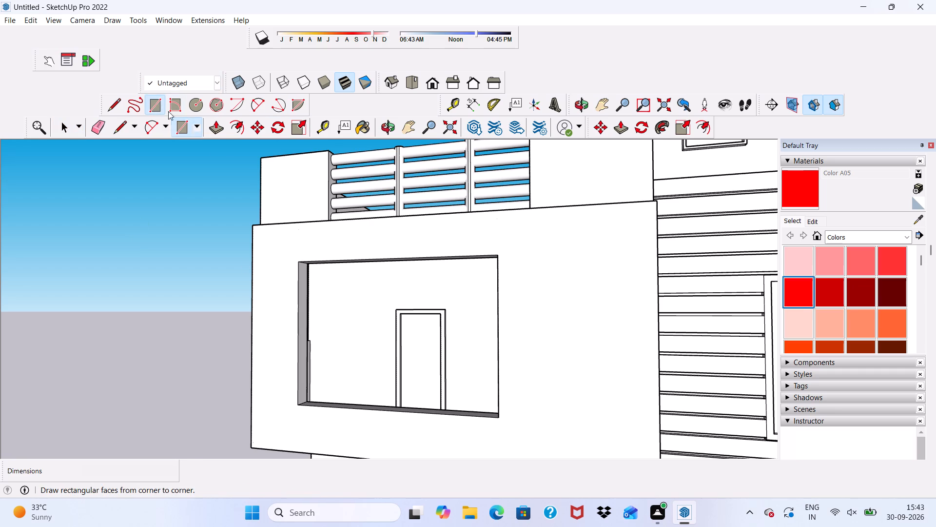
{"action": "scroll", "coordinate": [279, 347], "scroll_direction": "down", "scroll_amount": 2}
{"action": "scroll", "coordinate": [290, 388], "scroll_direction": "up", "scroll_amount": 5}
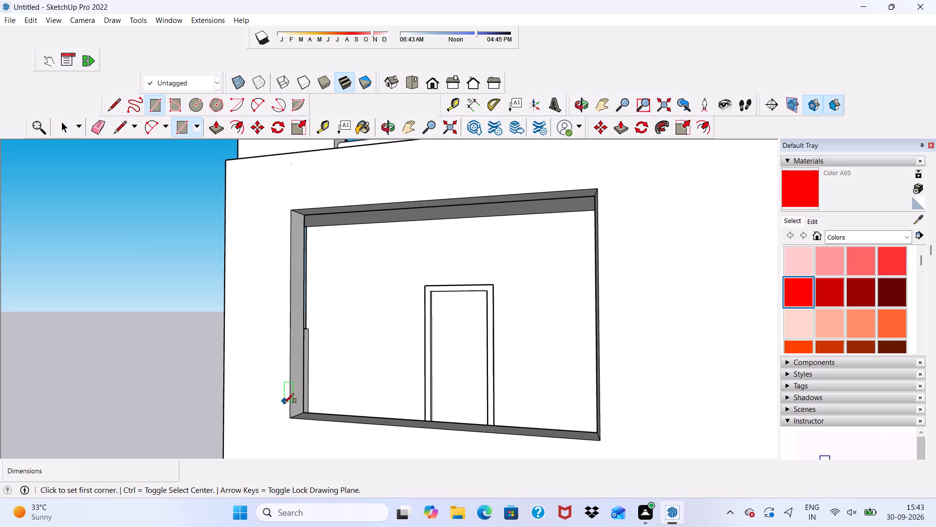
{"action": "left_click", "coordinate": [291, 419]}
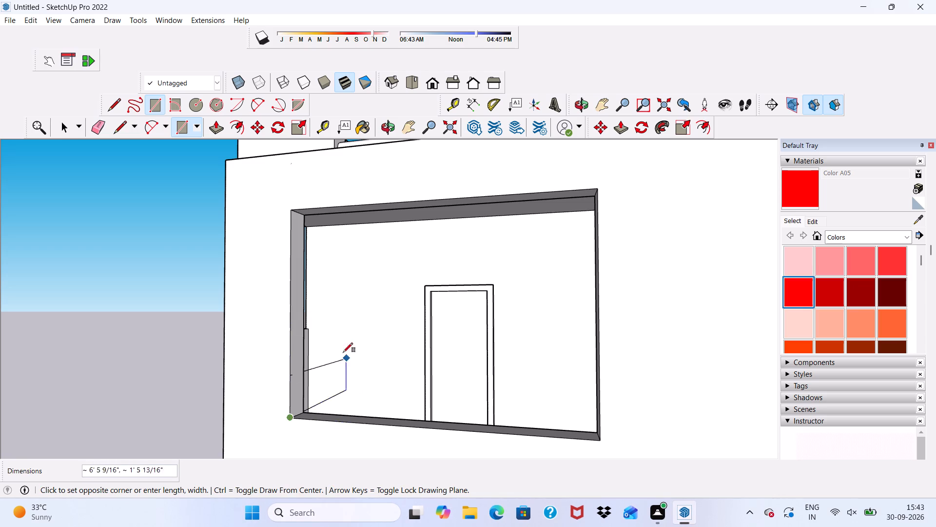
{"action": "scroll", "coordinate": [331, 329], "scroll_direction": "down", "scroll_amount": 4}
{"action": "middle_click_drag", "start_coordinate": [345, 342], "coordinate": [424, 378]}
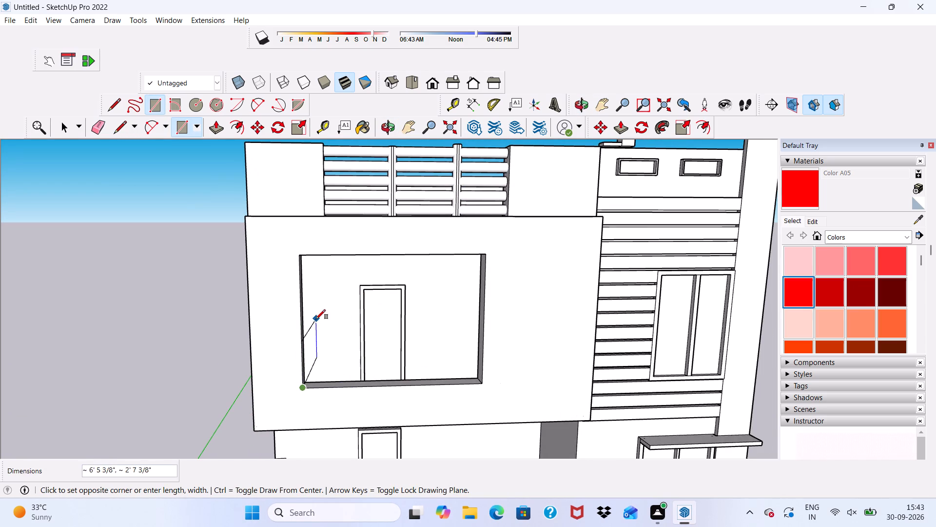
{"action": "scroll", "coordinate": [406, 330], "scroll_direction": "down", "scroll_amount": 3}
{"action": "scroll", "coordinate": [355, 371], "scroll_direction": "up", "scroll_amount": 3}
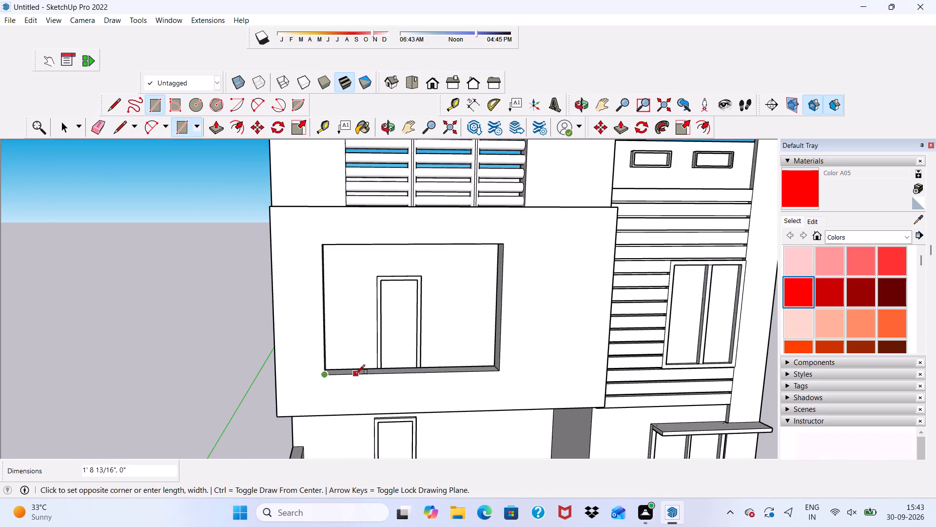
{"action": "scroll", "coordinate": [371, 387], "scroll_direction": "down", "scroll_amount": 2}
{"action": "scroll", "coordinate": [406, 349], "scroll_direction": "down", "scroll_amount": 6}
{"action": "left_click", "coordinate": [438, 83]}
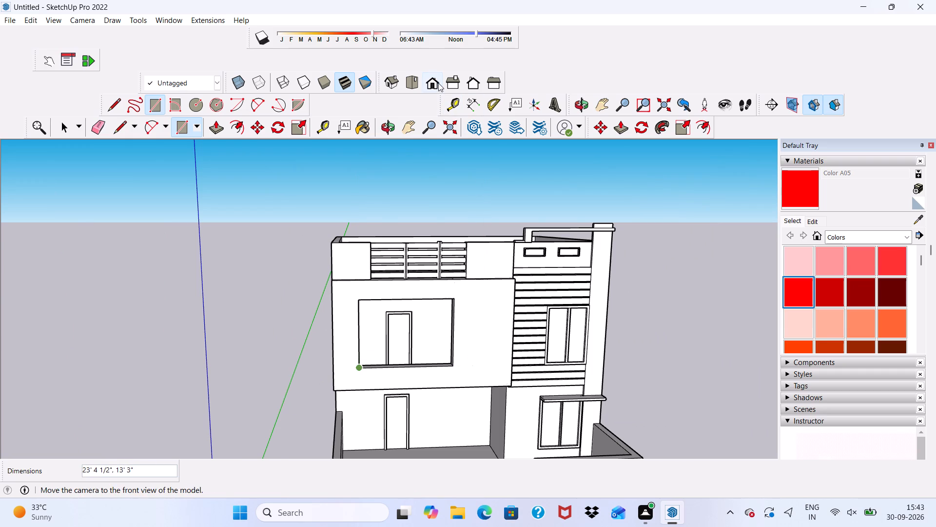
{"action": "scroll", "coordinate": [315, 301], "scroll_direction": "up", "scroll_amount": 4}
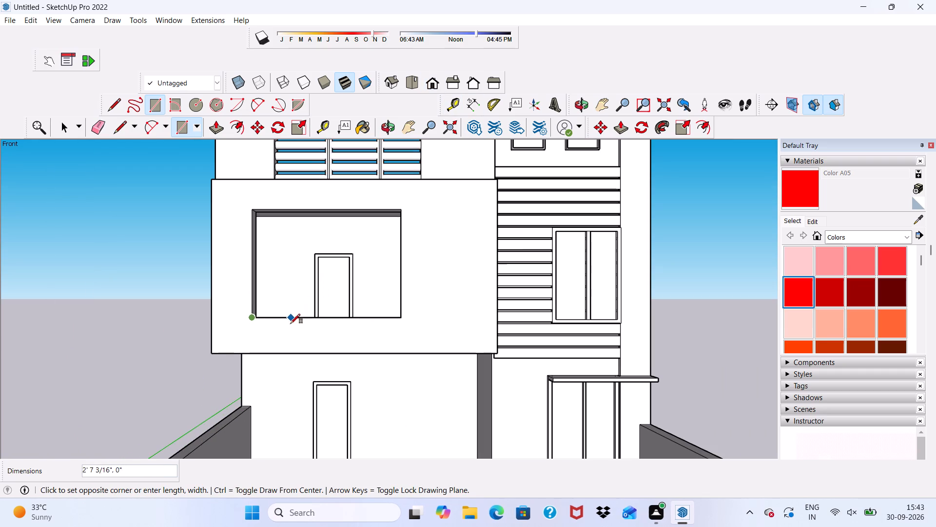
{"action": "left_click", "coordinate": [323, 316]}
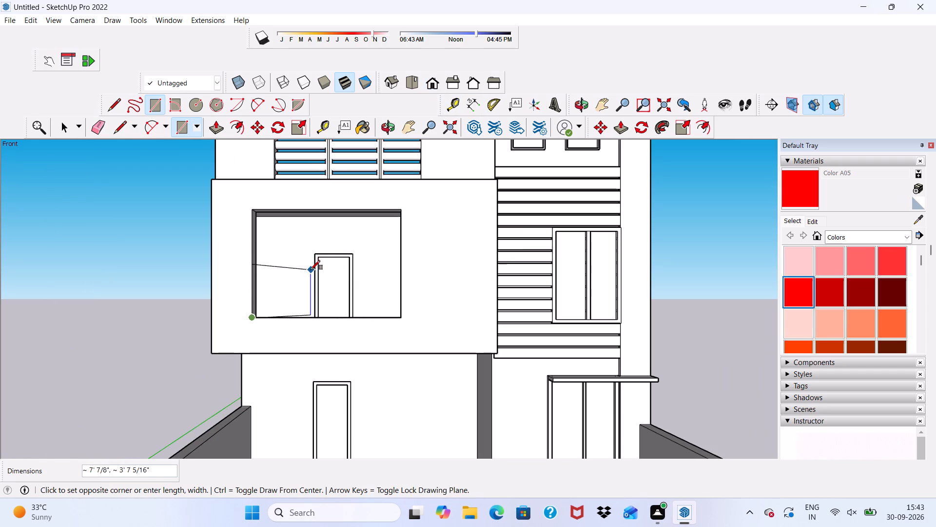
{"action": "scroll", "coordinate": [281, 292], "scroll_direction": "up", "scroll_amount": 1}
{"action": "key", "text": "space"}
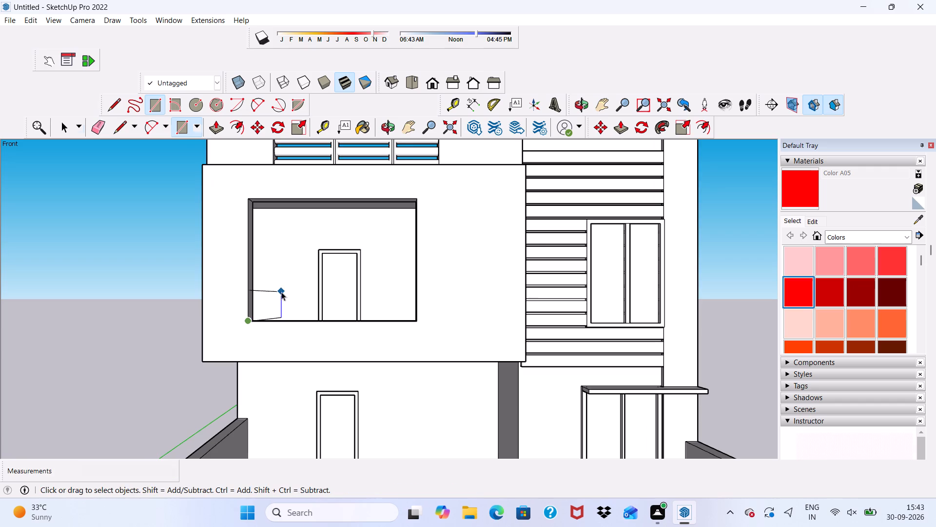
Examine the upper-floor balcony opening, its side reveal and sill from several angles and distances.
{"action": "scroll", "coordinate": [281, 292], "scroll_direction": "down", "scroll_amount": 4}
{"action": "middle_click_drag", "start_coordinate": [281, 289], "coordinate": [198, 355]}
{"action": "scroll", "coordinate": [235, 334], "scroll_direction": "up", "scroll_amount": 5}
{"action": "scroll", "coordinate": [322, 235], "scroll_direction": "up", "scroll_amount": 1}
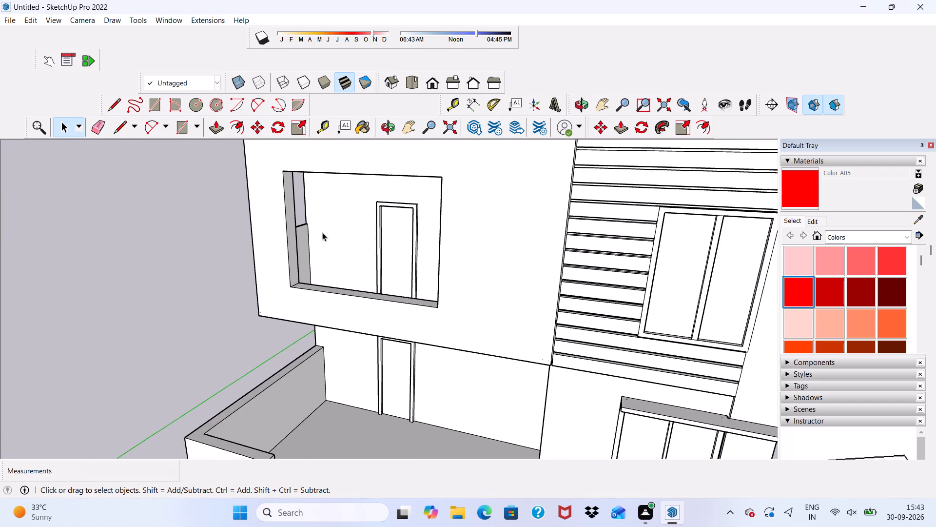
{"action": "scroll", "coordinate": [322, 232], "scroll_direction": "up", "scroll_amount": 4}
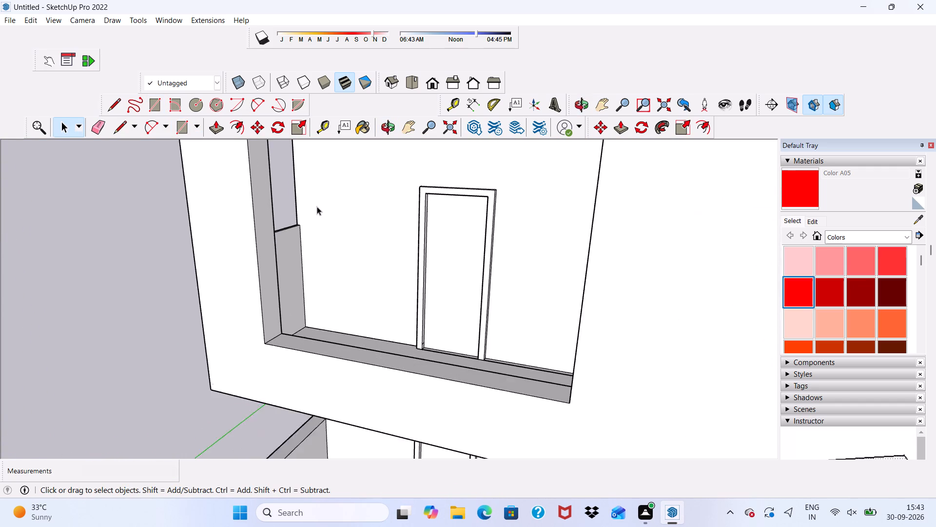
{"action": "scroll", "coordinate": [317, 206], "scroll_direction": "up", "scroll_amount": 1}
{"action": "middle_click_drag", "start_coordinate": [295, 211], "coordinate": [181, 261]}
{"action": "scroll", "coordinate": [295, 211], "scroll_direction": "down", "scroll_amount": 1}
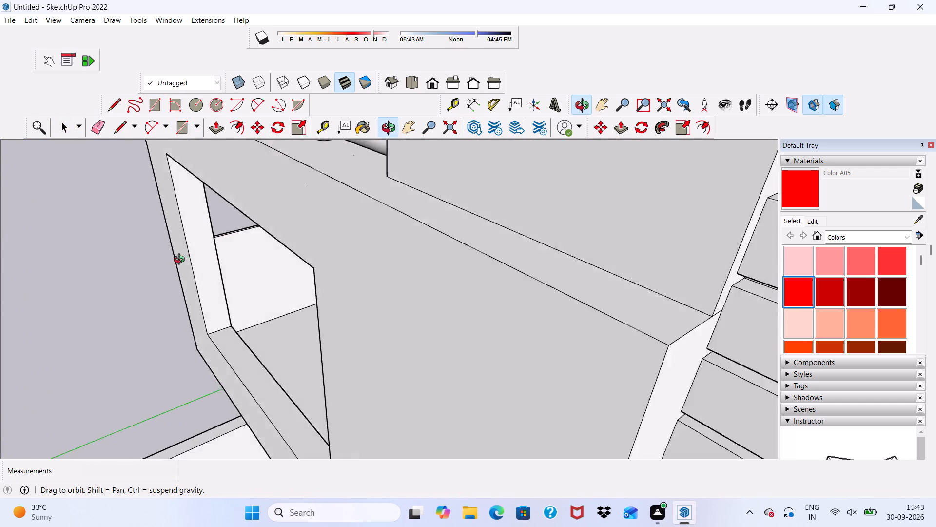
{"action": "middle_click_drag", "start_coordinate": [181, 261], "coordinate": [427, 218]}
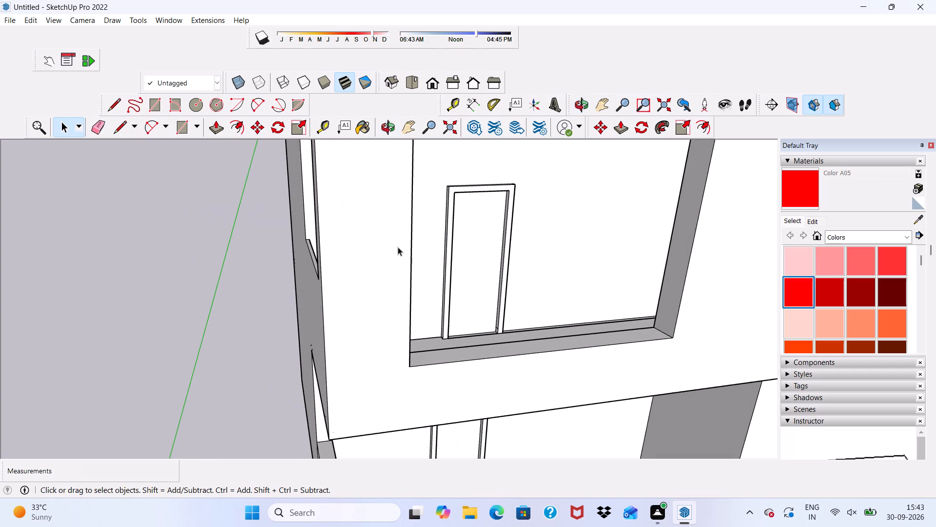
{"action": "scroll", "coordinate": [398, 247], "scroll_direction": "down", "scroll_amount": 2}
{"action": "scroll", "coordinate": [398, 249], "scroll_direction": "up", "scroll_amount": 1}
{"action": "scroll", "coordinate": [399, 255], "scroll_direction": "down", "scroll_amount": 2}
{"action": "middle_click_drag", "start_coordinate": [404, 267], "coordinate": [297, 237]}
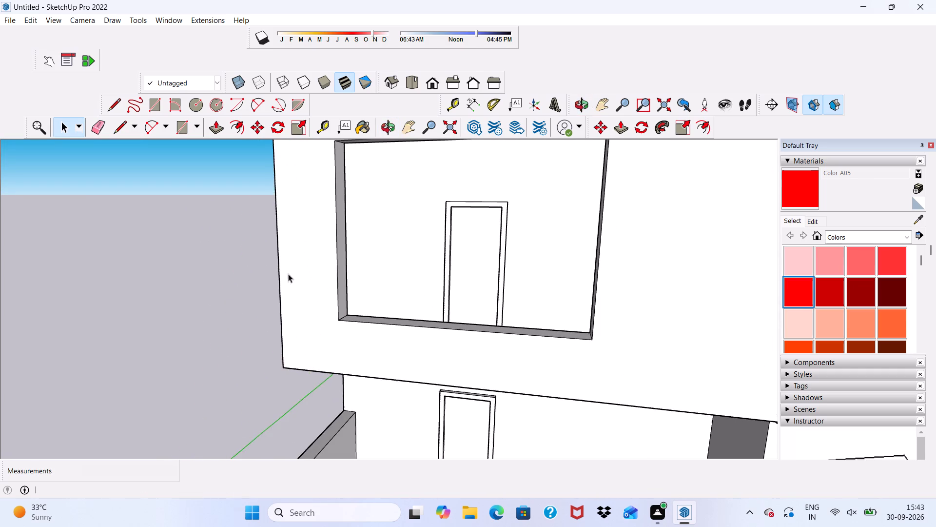
{"action": "scroll", "coordinate": [298, 288], "scroll_direction": "up", "scroll_amount": 5}
{"action": "scroll", "coordinate": [204, 236], "scroll_direction": "down", "scroll_amount": 4}
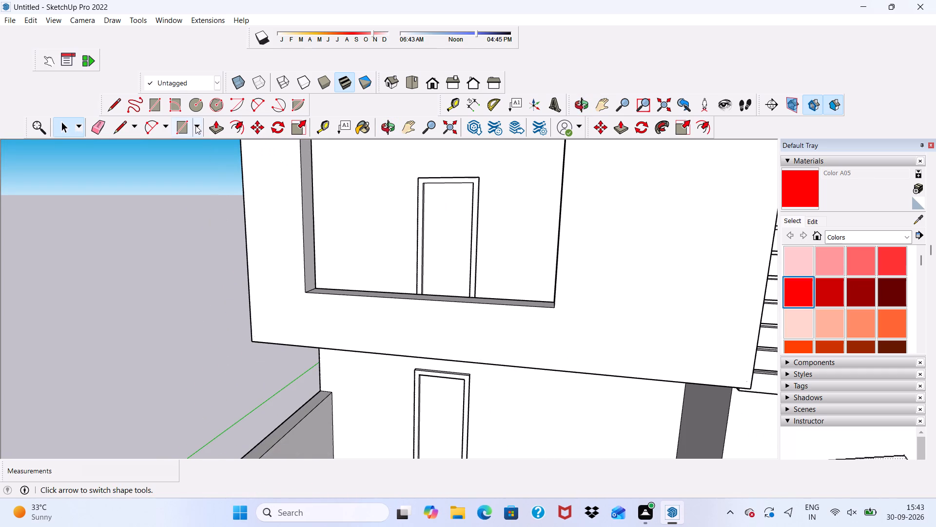
{"action": "scroll", "coordinate": [198, 140], "scroll_direction": "down", "scroll_amount": 4}
{"action": "scroll", "coordinate": [166, 109], "scroll_direction": "down", "scroll_amount": 5}
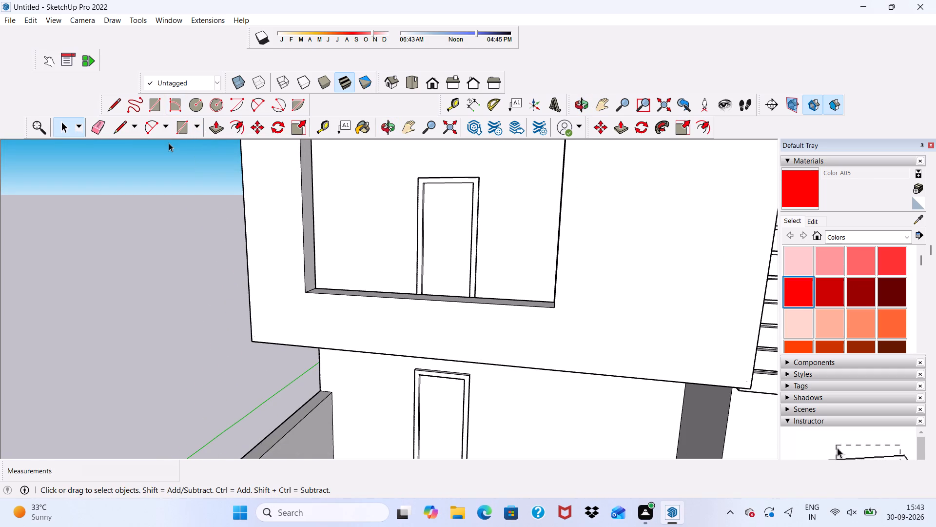
{"action": "scroll", "coordinate": [169, 142], "scroll_direction": "up", "scroll_amount": 3}
{"action": "scroll", "coordinate": [169, 141], "scroll_direction": "down", "scroll_amount": 4}
{"action": "scroll", "coordinate": [173, 188], "scroll_direction": "down", "scroll_amount": 3}
{"action": "middle_click_drag", "start_coordinate": [227, 248], "coordinate": [287, 260]}
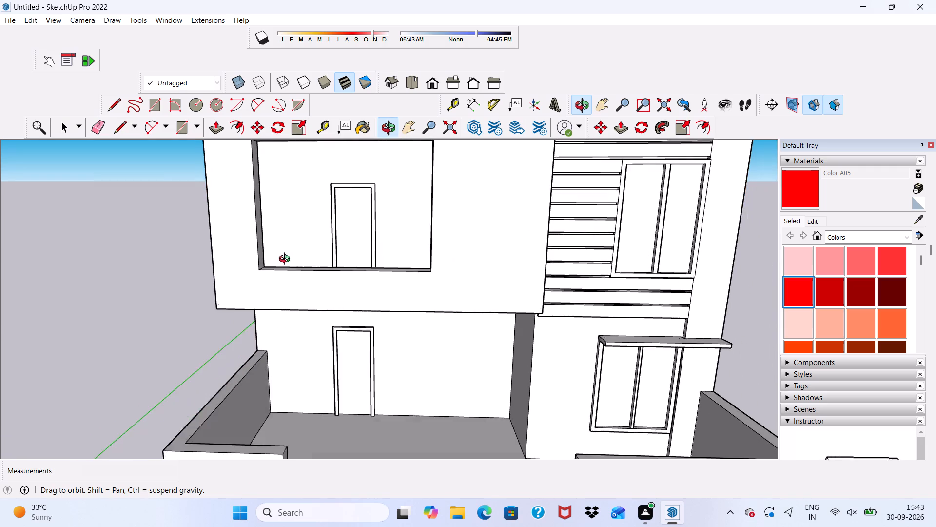
{"action": "middle_click_drag", "start_coordinate": [287, 260], "coordinate": [258, 290]}
{"action": "middle_click_drag", "start_coordinate": [258, 285], "coordinate": [258, 277]}
{"action": "scroll", "coordinate": [264, 254], "scroll_direction": "up", "scroll_amount": 3}
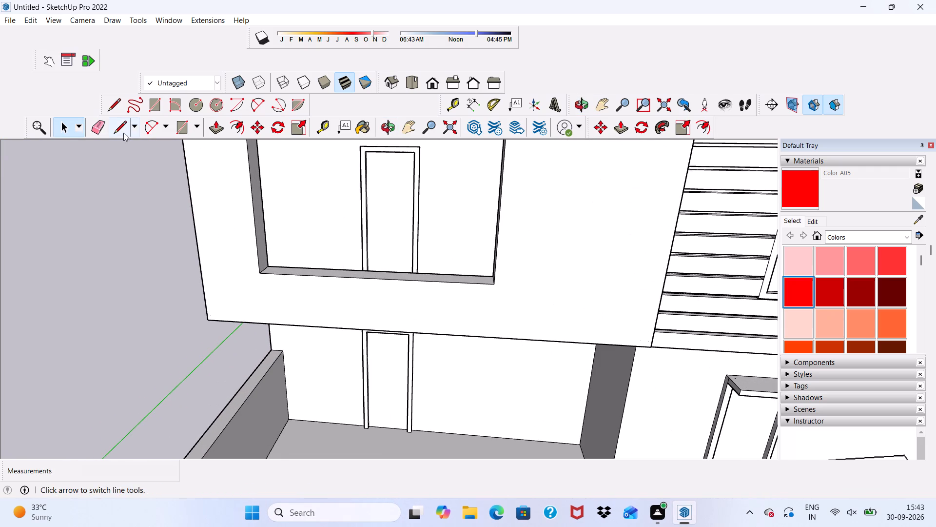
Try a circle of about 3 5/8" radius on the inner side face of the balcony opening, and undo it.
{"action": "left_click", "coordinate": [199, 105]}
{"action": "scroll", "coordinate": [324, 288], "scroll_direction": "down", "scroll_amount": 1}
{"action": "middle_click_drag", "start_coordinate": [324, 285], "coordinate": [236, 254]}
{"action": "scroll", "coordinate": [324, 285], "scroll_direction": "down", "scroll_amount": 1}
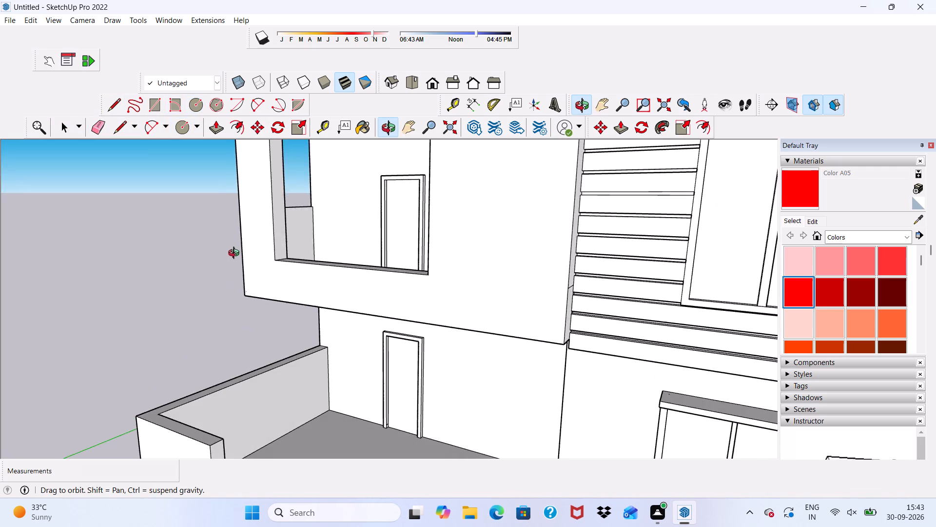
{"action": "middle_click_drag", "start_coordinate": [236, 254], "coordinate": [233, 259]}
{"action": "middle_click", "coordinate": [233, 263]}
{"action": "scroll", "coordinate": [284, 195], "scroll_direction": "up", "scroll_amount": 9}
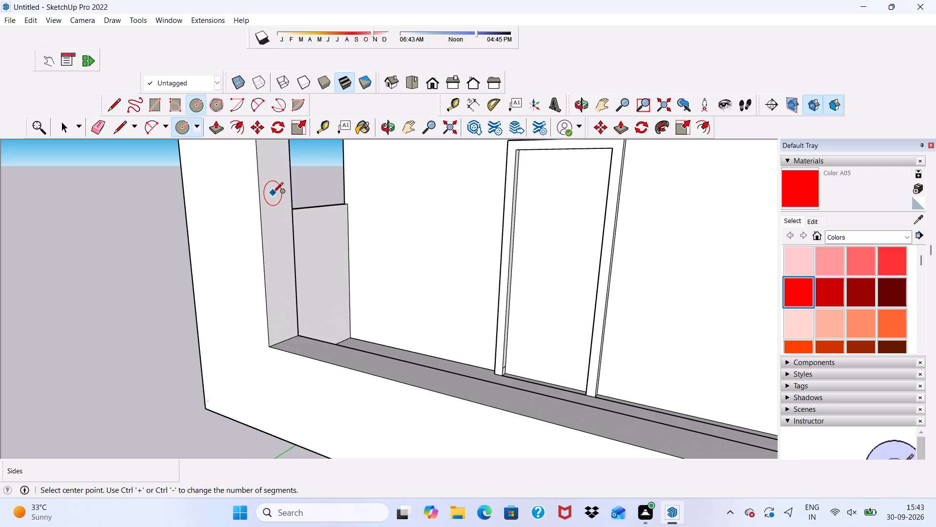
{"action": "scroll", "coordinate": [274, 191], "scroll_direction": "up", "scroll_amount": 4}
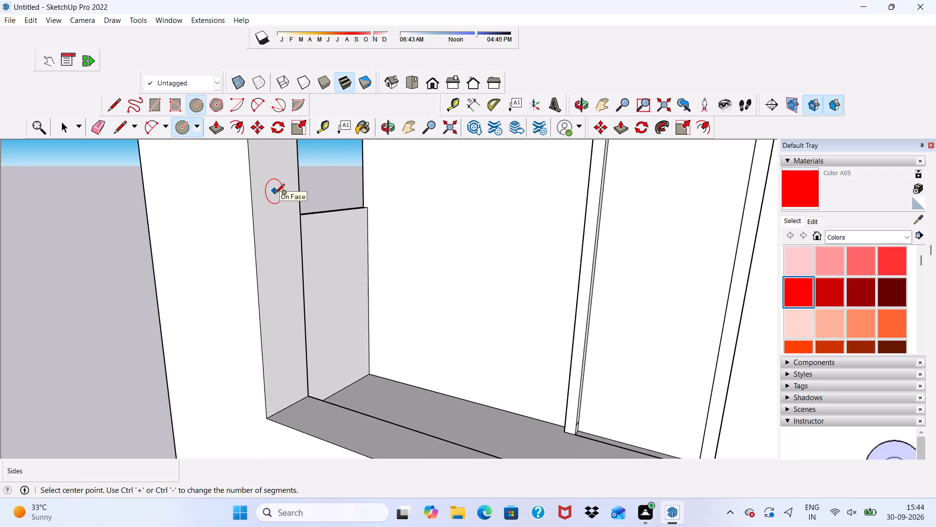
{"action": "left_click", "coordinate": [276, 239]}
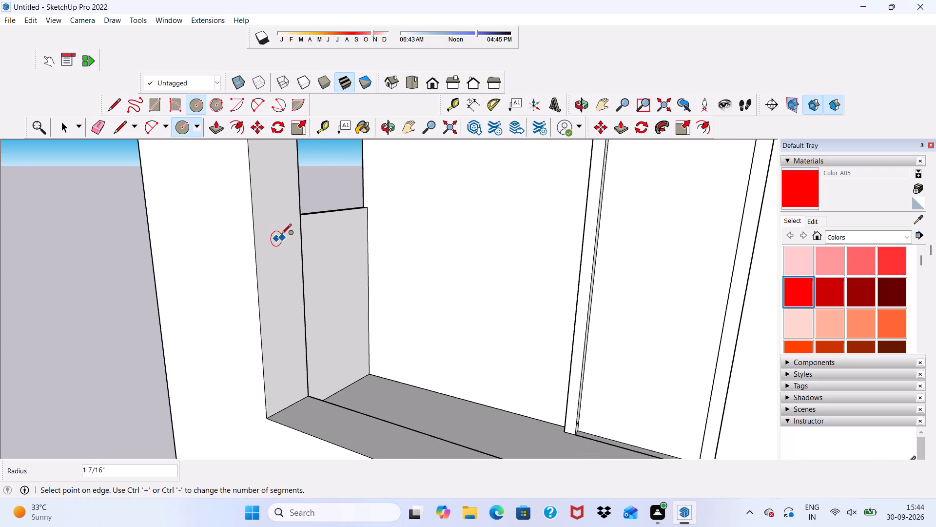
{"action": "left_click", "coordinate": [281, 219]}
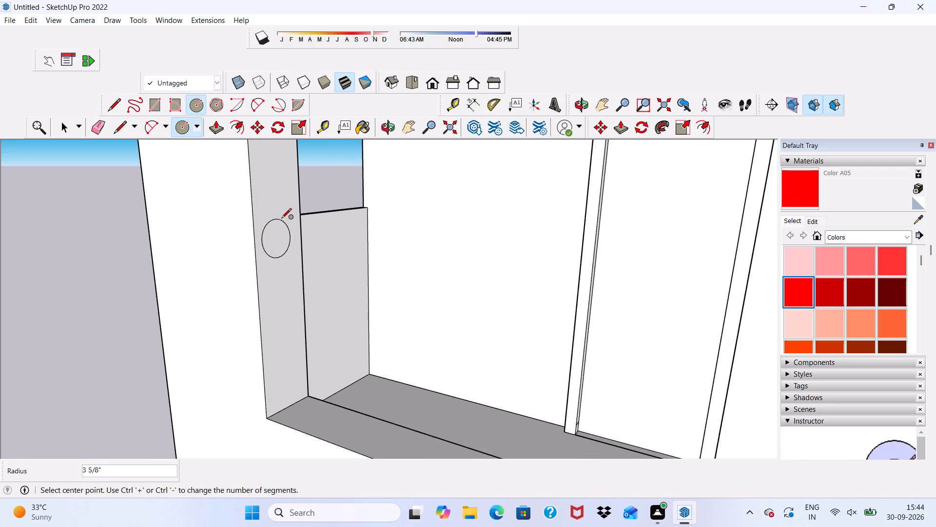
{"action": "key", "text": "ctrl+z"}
Draw a circle of about 1 5/8" radius on the inner side face of the balcony opening.
{"action": "scroll", "coordinate": [278, 256], "scroll_direction": "up", "scroll_amount": 3}
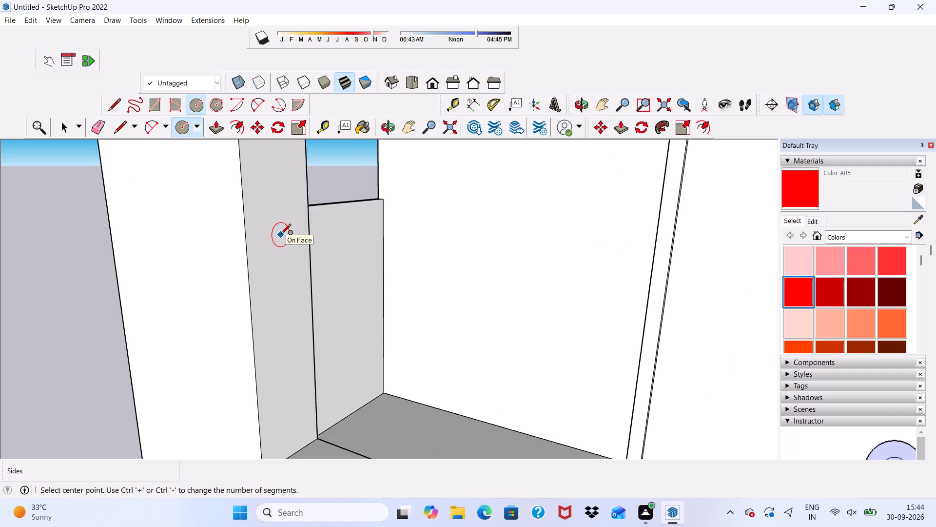
{"action": "scroll", "coordinate": [276, 243], "scroll_direction": "up", "scroll_amount": 2}
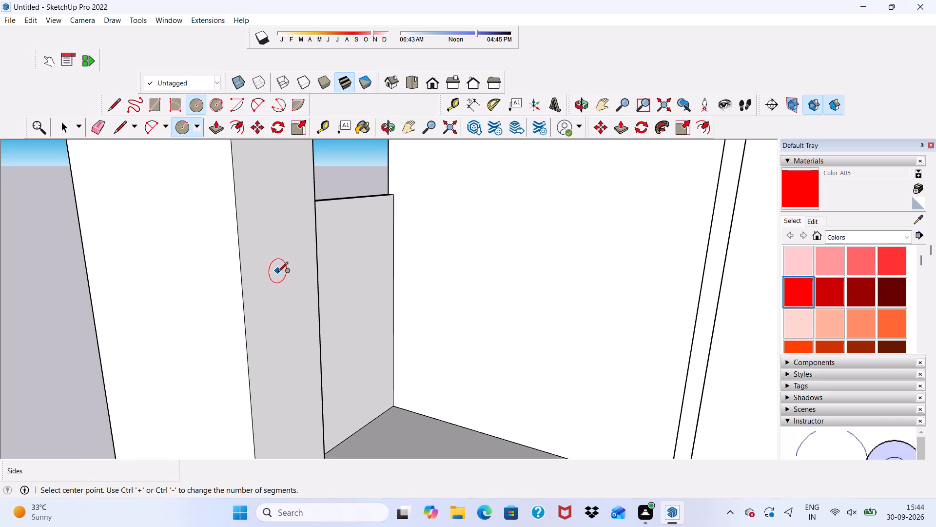
{"action": "left_click", "coordinate": [279, 284]}
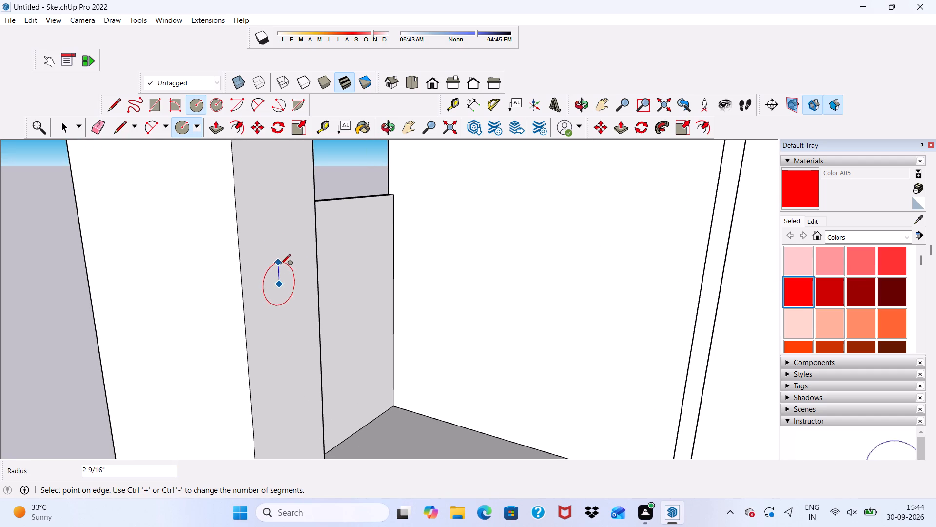
{"action": "left_click", "coordinate": [281, 270]}
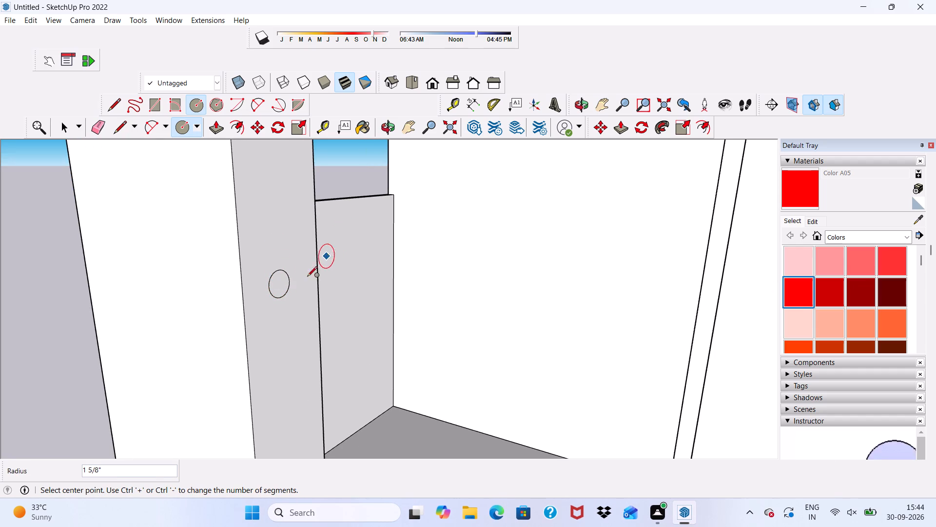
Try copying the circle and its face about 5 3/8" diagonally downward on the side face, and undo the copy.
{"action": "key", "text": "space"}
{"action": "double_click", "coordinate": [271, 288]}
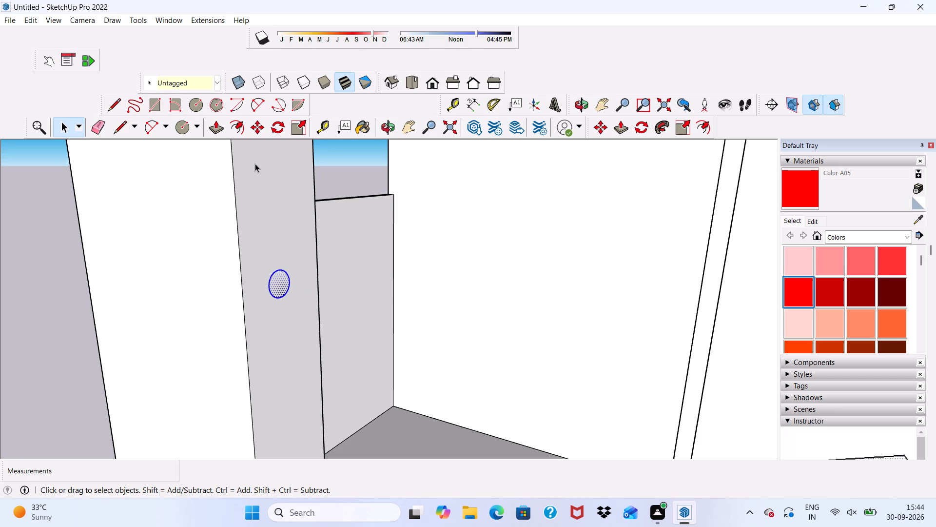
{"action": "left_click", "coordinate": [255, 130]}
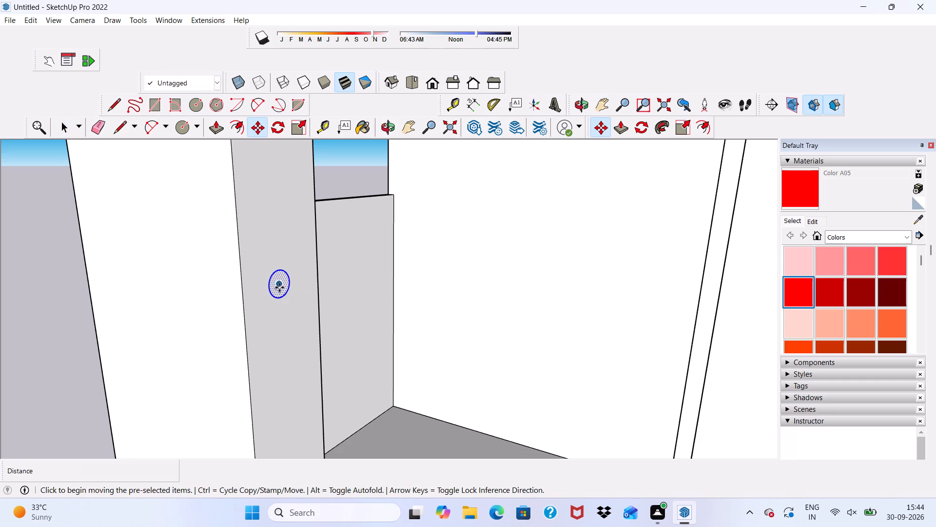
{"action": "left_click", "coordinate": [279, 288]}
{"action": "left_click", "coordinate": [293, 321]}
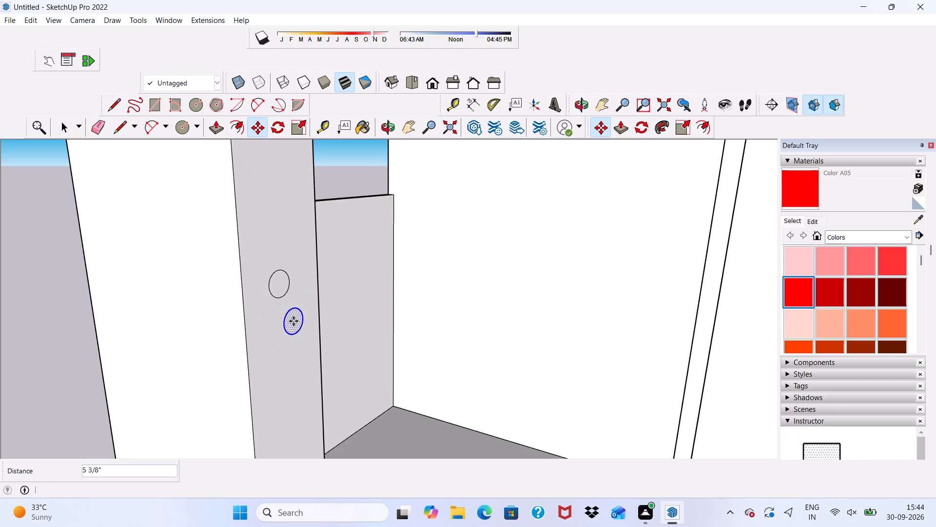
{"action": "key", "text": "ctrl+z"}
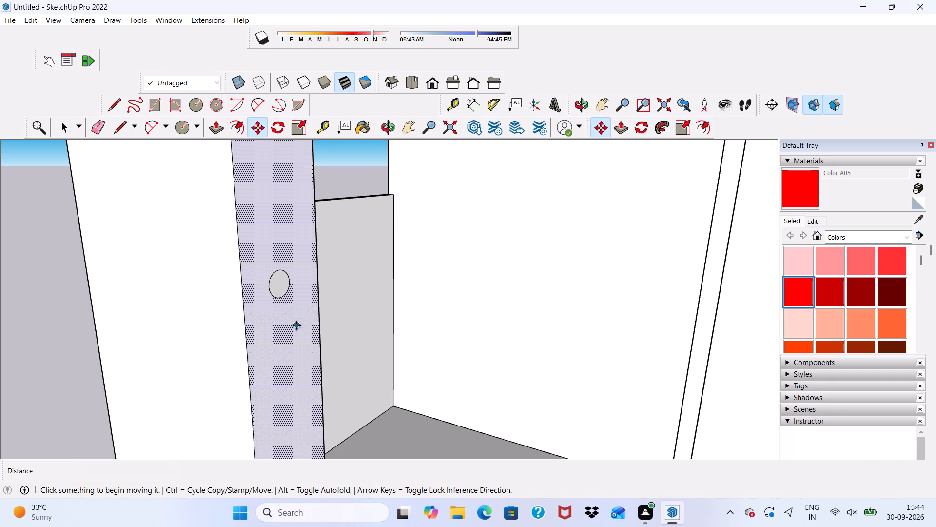
Copy the circle straight down the inner side face, leaving a small gap below the original.
{"action": "scroll", "coordinate": [273, 300], "scroll_direction": "up", "scroll_amount": 5}
{"action": "left_click", "coordinate": [273, 293]}
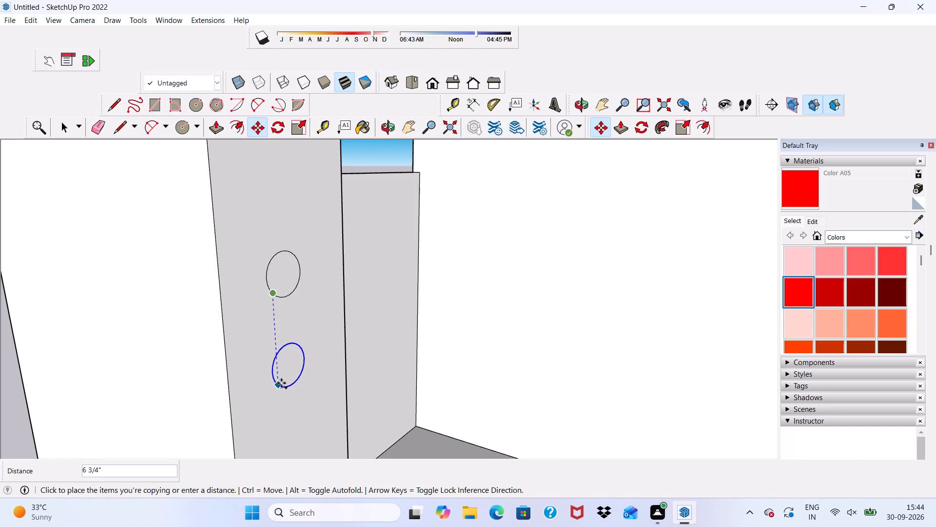
{"action": "left_click", "coordinate": [281, 362]}
{"action": "scroll", "coordinate": [309, 338], "scroll_direction": "down", "scroll_amount": 6}
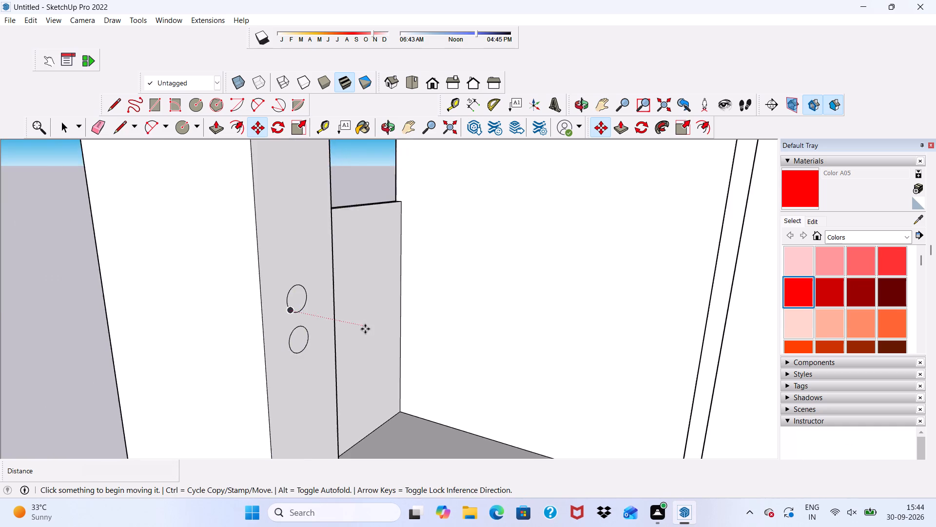
Array the copied circle four times (*4) at equal spacing down the balcony opening's inner side face.
{"action": "scroll", "coordinate": [365, 328], "scroll_direction": "down", "scroll_amount": 5}
{"action": "middle_click_drag", "start_coordinate": [367, 333], "coordinate": [278, 304]}
{"action": "scroll", "coordinate": [278, 305], "scroll_direction": "up", "scroll_amount": 4}
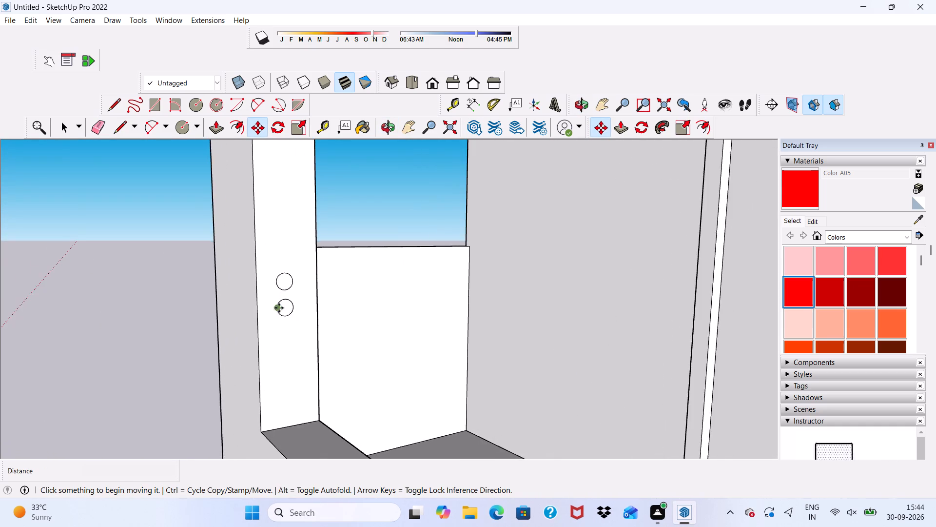
{"action": "scroll", "coordinate": [282, 309], "scroll_direction": "up", "scroll_amount": 4}
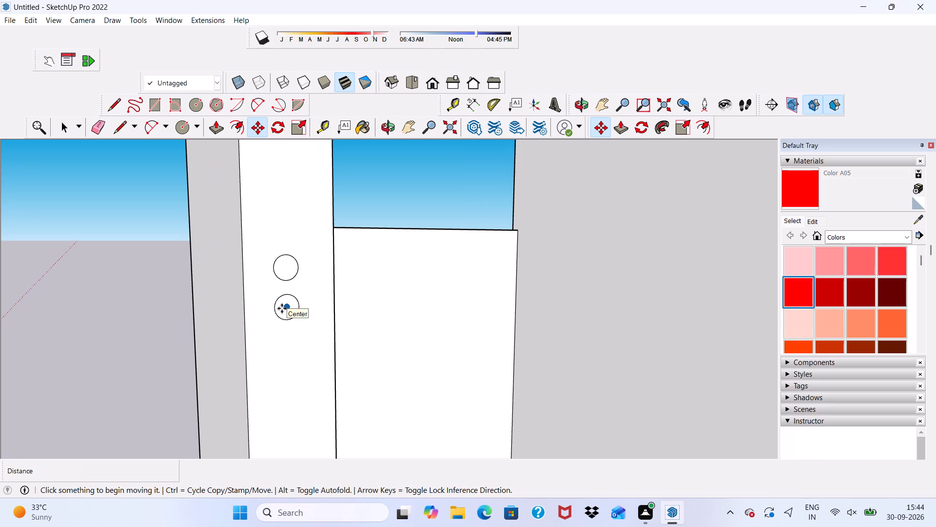
{"action": "key", "text": "shift+asterisk"}
{"action": "key", "text": "4"}
{"action": "key", "text": "Return"}
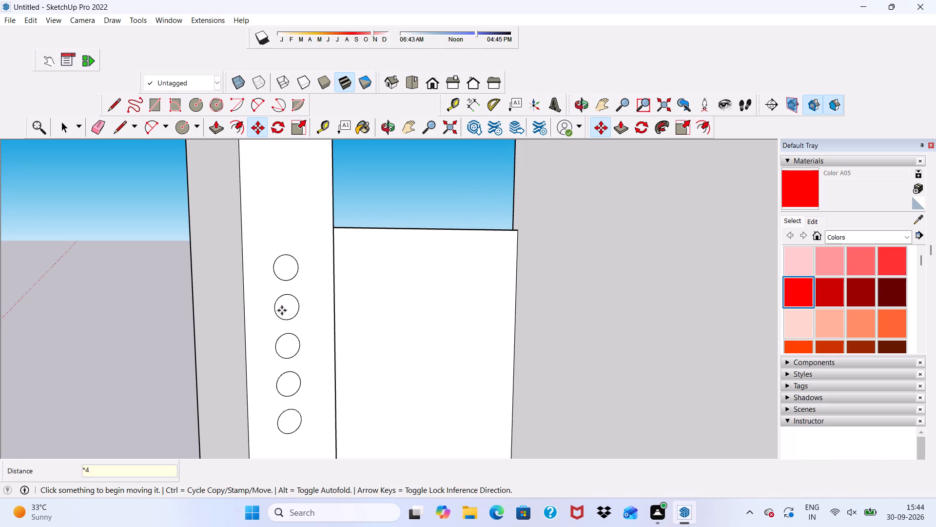
Examine the column of circles on the inner side face and its position within the balcony opening.
{"action": "scroll", "coordinate": [329, 257], "scroll_direction": "down", "scroll_amount": 5}
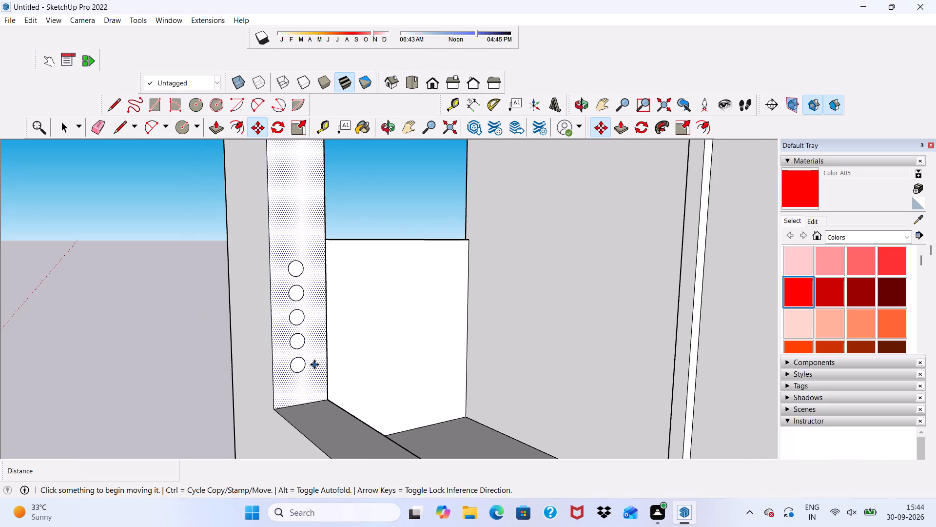
{"action": "scroll", "coordinate": [296, 373], "scroll_direction": "up", "scroll_amount": 5}
{"action": "scroll", "coordinate": [296, 371], "scroll_direction": "down", "scroll_amount": 2}
{"action": "scroll", "coordinate": [296, 371], "scroll_direction": "up", "scroll_amount": 4}
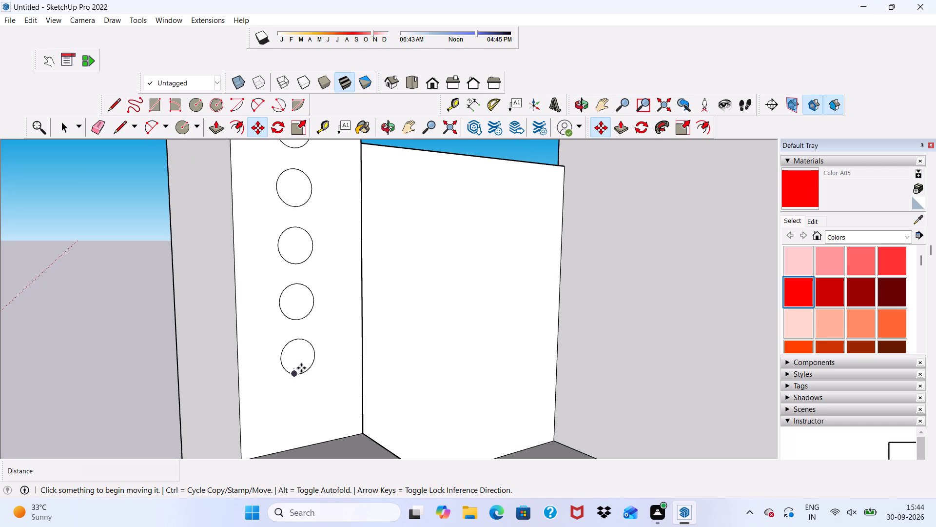
{"action": "scroll", "coordinate": [311, 355], "scroll_direction": "down", "scroll_amount": 4}
{"action": "scroll", "coordinate": [309, 358], "scroll_direction": "up", "scroll_amount": 2}
{"action": "scroll", "coordinate": [309, 358], "scroll_direction": "down", "scroll_amount": 3}
{"action": "middle_click_drag", "start_coordinate": [310, 343], "coordinate": [343, 344]}
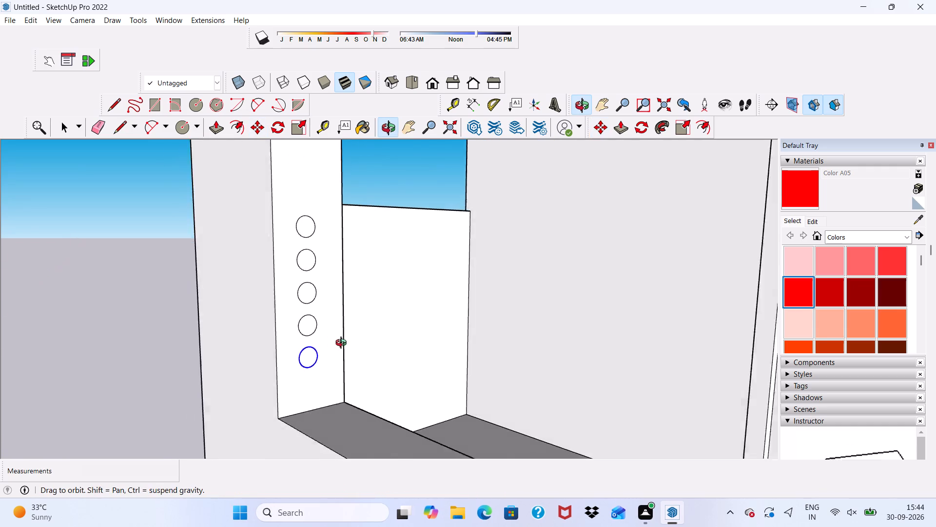
{"action": "middle_click_drag", "start_coordinate": [343, 344], "coordinate": [472, 324]}
{"action": "scroll", "coordinate": [472, 323], "scroll_direction": "down", "scroll_amount": 6}
{"action": "middle_click_drag", "start_coordinate": [472, 322], "coordinate": [437, 371]}
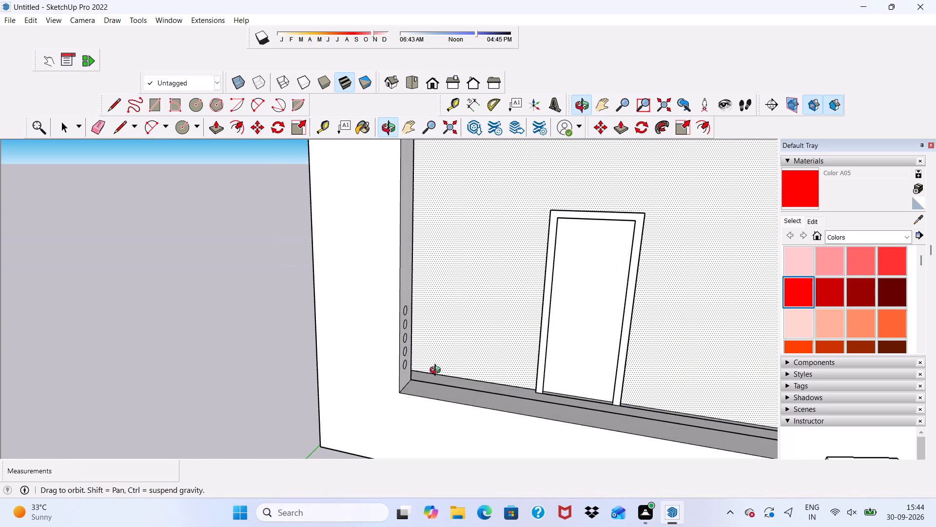
{"action": "middle_click_drag", "start_coordinate": [437, 371], "coordinate": [312, 387]}
Push/Pull the top circle about 10' 3 1/4" across the balcony opening to the opposite side as a railing bar.
{"action": "key", "text": "space"}
{"action": "scroll", "coordinate": [318, 340], "scroll_direction": "up", "scroll_amount": 11}
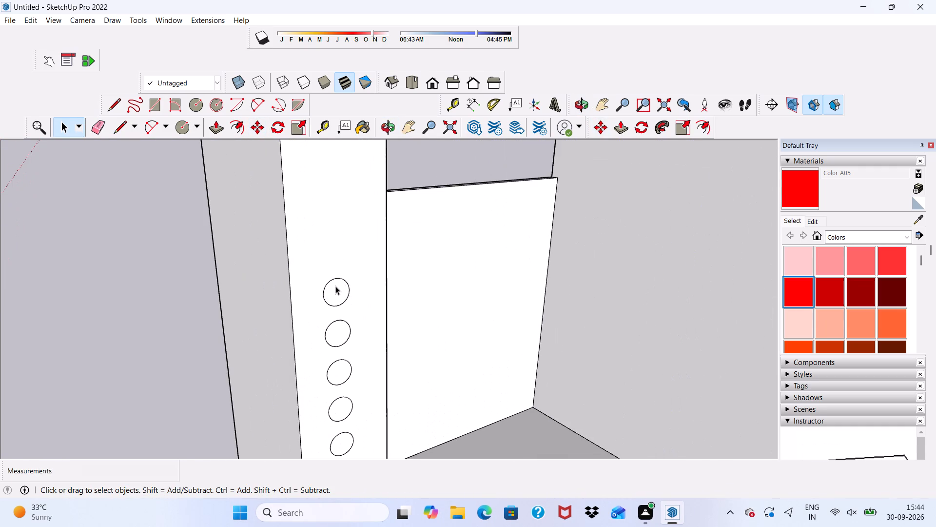
{"action": "left_click", "coordinate": [335, 283]}
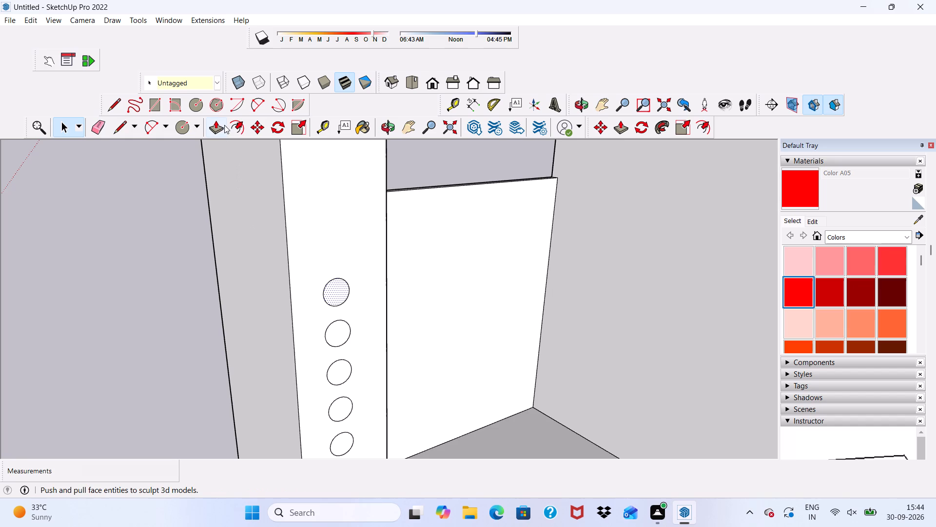
{"action": "left_click", "coordinate": [218, 123]}
{"action": "left_click", "coordinate": [334, 279]}
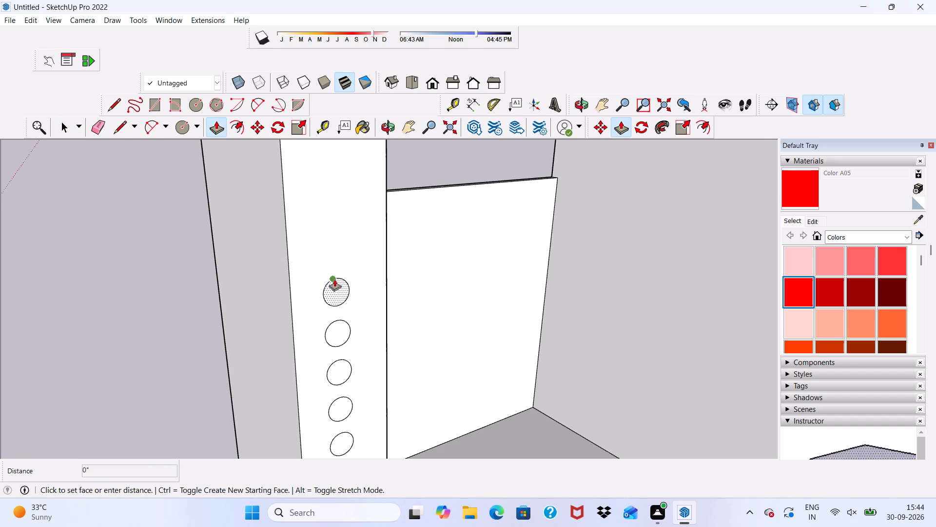
{"action": "scroll", "coordinate": [334, 279], "scroll_direction": "down", "scroll_amount": 19}
{"action": "scroll", "coordinate": [380, 322], "scroll_direction": "up", "scroll_amount": 1}
{"action": "scroll", "coordinate": [380, 322], "scroll_direction": "down", "scroll_amount": 4}
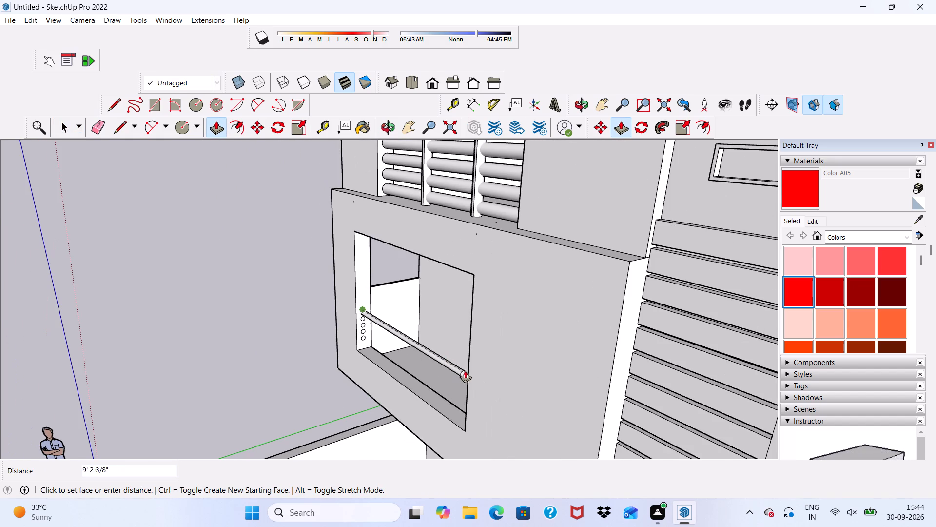
{"action": "scroll", "coordinate": [474, 376], "scroll_direction": "up", "scroll_amount": 5}
{"action": "middle_click_drag", "start_coordinate": [474, 373], "coordinate": [675, 343]}
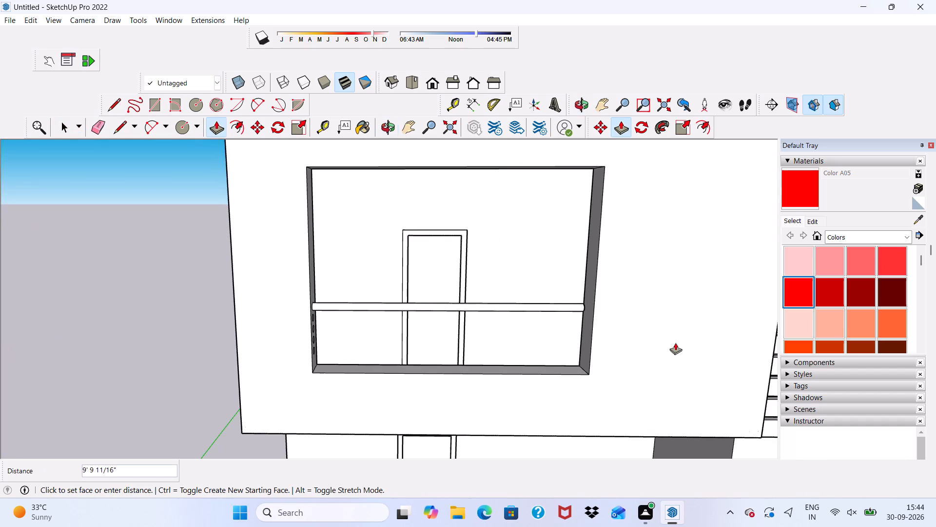
{"action": "scroll", "coordinate": [633, 316], "scroll_direction": "up", "scroll_amount": 2}
{"action": "left_click", "coordinate": [590, 305]}
Push/Pull the second circle from the top about 9' 11 15/16" across the balcony opening as a railing bar.
{"action": "middle_click_drag", "start_coordinate": [411, 310], "coordinate": [407, 310]}
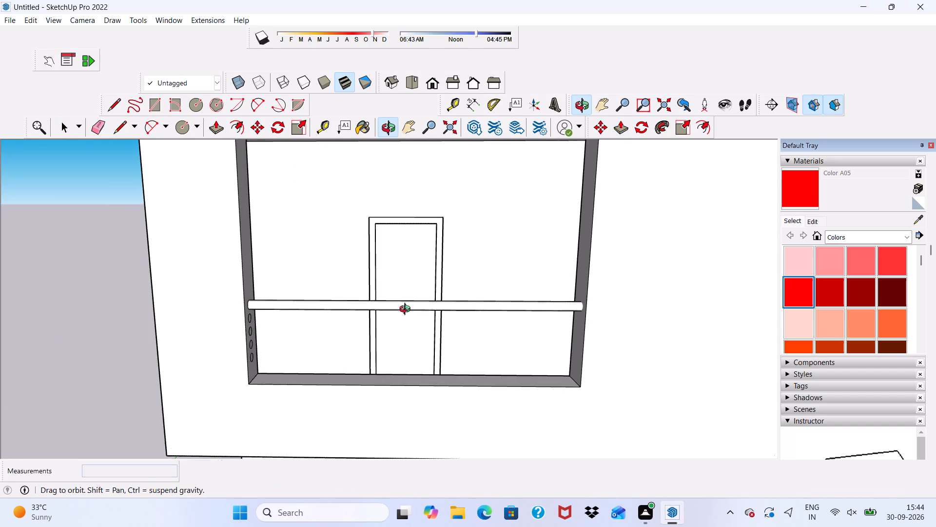
{"action": "middle_click_drag", "start_coordinate": [407, 310], "coordinate": [282, 303]}
{"action": "scroll", "coordinate": [269, 299], "scroll_direction": "up", "scroll_amount": 9}
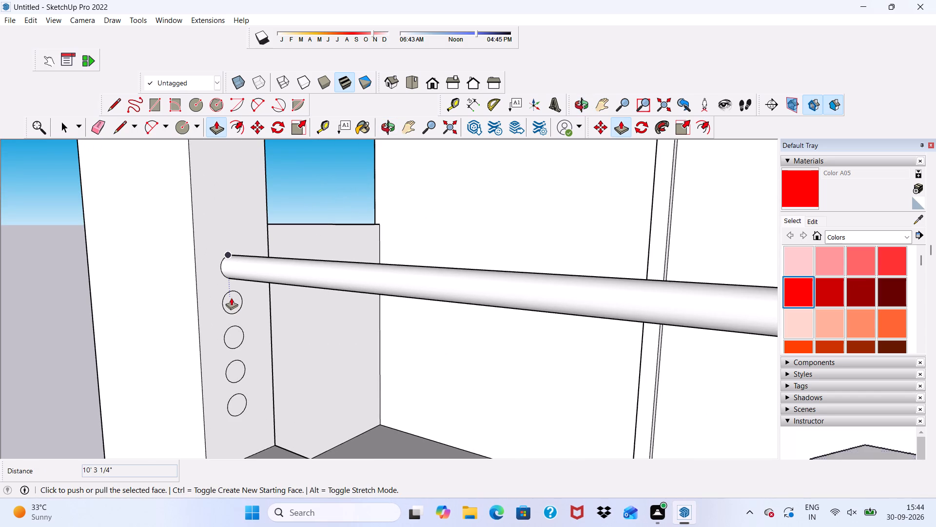
{"action": "key", "text": "space"}
{"action": "left_click", "coordinate": [233, 304]}
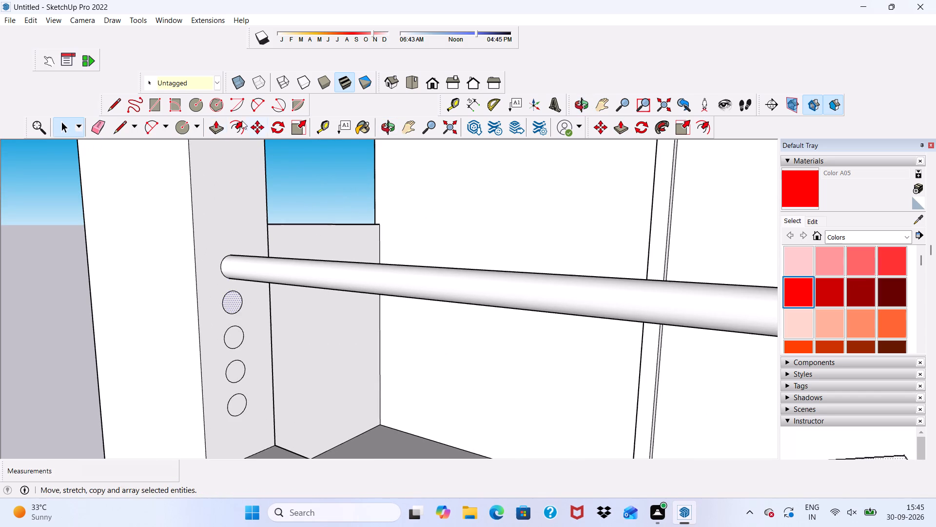
{"action": "left_click", "coordinate": [214, 121]}
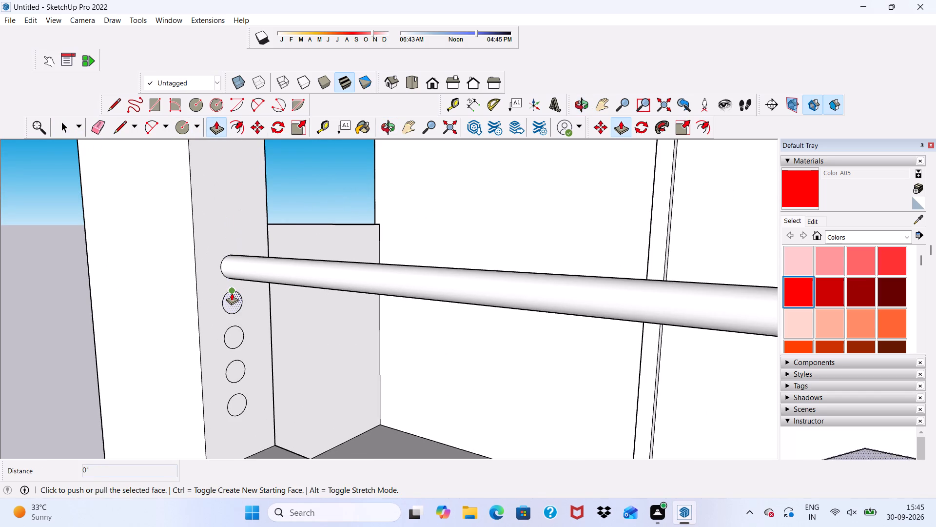
{"action": "left_click", "coordinate": [232, 293]}
{"action": "scroll", "coordinate": [232, 294], "scroll_direction": "down", "scroll_amount": 1}
{"action": "scroll", "coordinate": [232, 294], "scroll_direction": "up", "scroll_amount": 1}
{"action": "scroll", "coordinate": [232, 295], "scroll_direction": "down", "scroll_amount": 18}
{"action": "scroll", "coordinate": [370, 339], "scroll_direction": "up", "scroll_amount": 4}
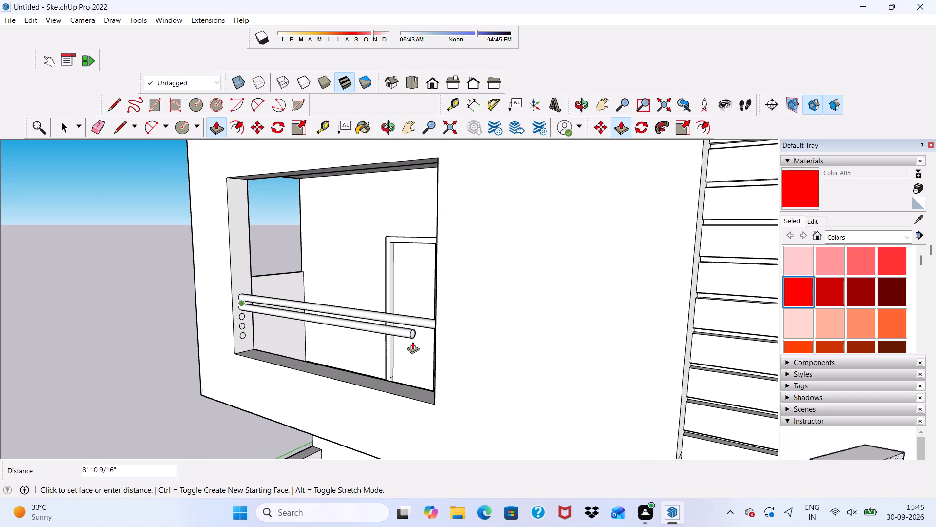
{"action": "left_click", "coordinate": [443, 335]}
Push/Pull the third circle from the top about 10' 5/16" across the balcony opening as a railing bar.
{"action": "scroll", "coordinate": [285, 320], "scroll_direction": "up", "scroll_amount": 4}
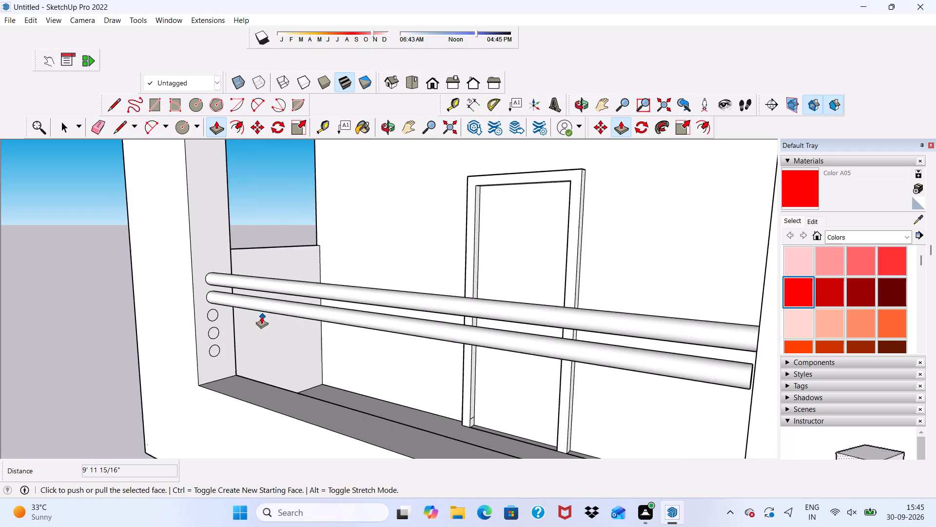
{"action": "scroll", "coordinate": [261, 316], "scroll_direction": "up", "scroll_amount": 6}
{"action": "key", "text": "space"}
{"action": "left_click", "coordinate": [254, 321]}
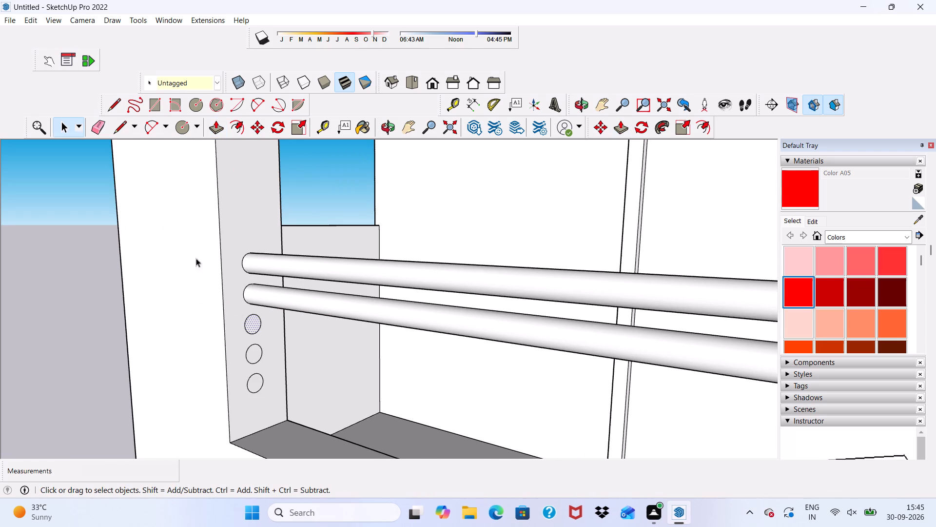
{"action": "left_click", "coordinate": [214, 125]}
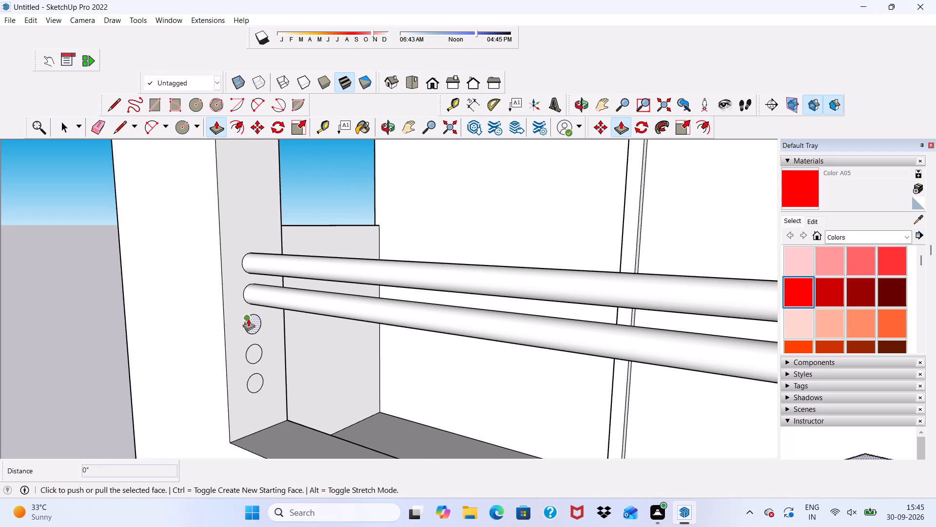
{"action": "left_click", "coordinate": [249, 316]}
{"action": "scroll", "coordinate": [268, 332], "scroll_direction": "down", "scroll_amount": 15}
{"action": "scroll", "coordinate": [403, 396], "scroll_direction": "up", "scroll_amount": 5}
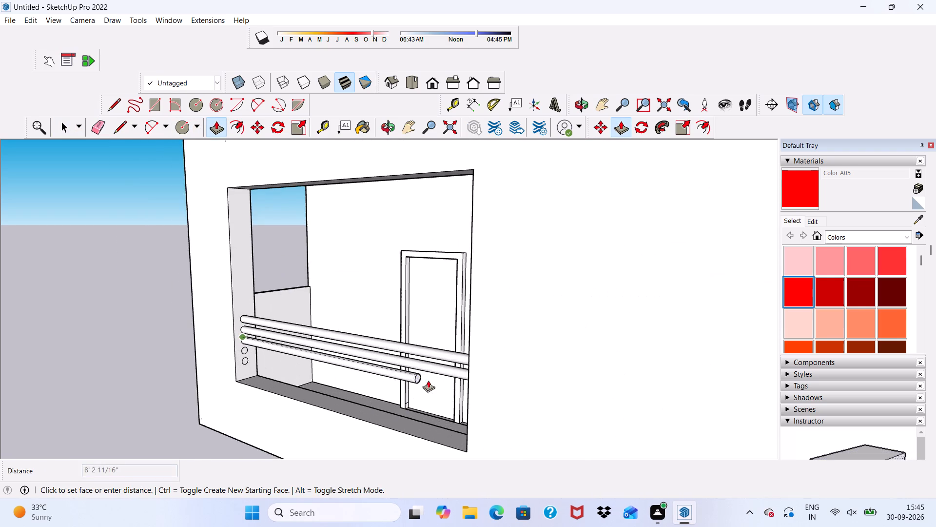
{"action": "scroll", "coordinate": [436, 373], "scroll_direction": "up", "scroll_amount": 4}
{"action": "left_click", "coordinate": [486, 400]}
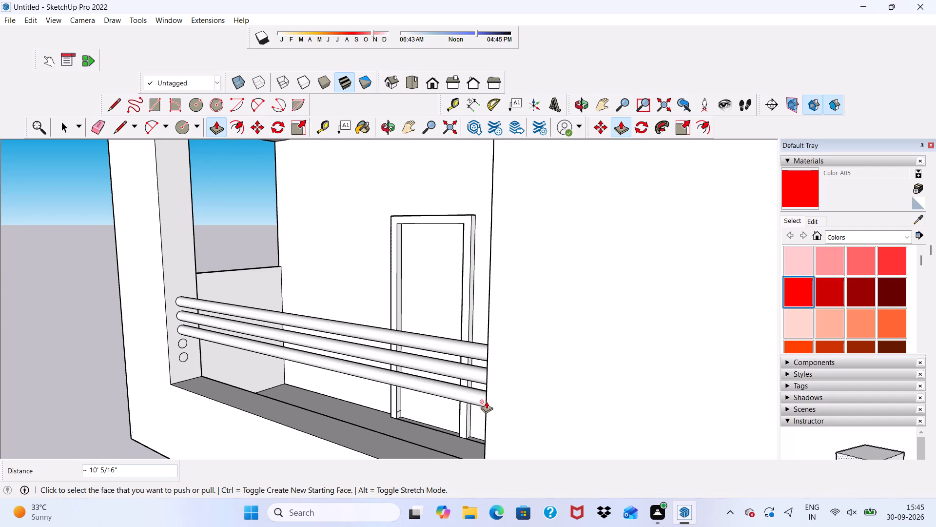
Push/Pull the lowest circle about 10' 5/16" across the balcony opening as the bottom railing bar.
{"action": "scroll", "coordinate": [438, 405], "scroll_direction": "up", "scroll_amount": 4}
{"action": "scroll", "coordinate": [91, 321], "scroll_direction": "up", "scroll_amount": 3}
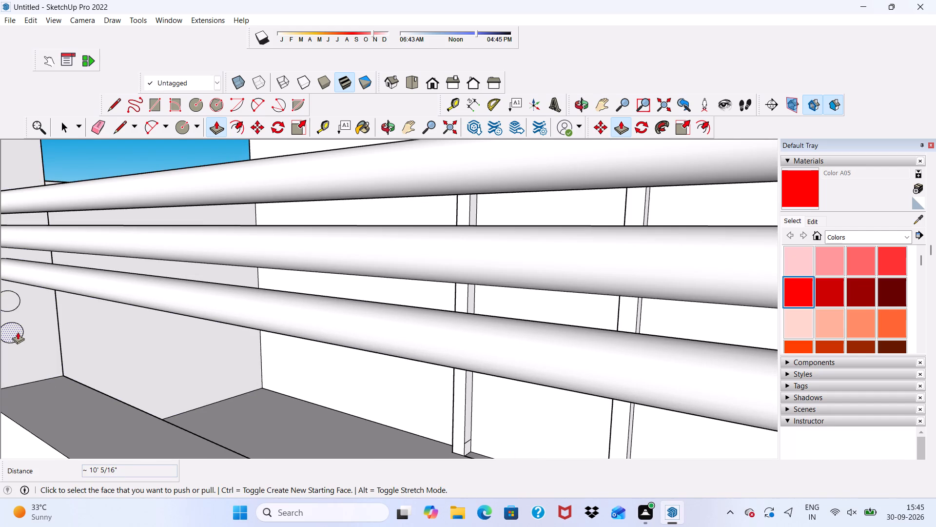
{"action": "left_click", "coordinate": [18, 329]}
{"action": "scroll", "coordinate": [18, 331], "scroll_direction": "down", "scroll_amount": 5}
{"action": "scroll", "coordinate": [82, 347], "scroll_direction": "down", "scroll_amount": 4}
{"action": "scroll", "coordinate": [273, 390], "scroll_direction": "up", "scroll_amount": 1}
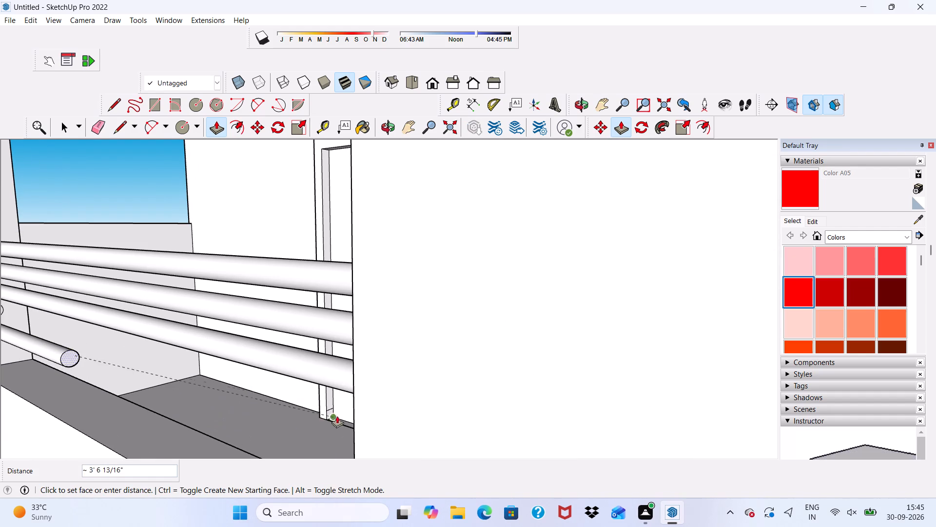
{"action": "left_click", "coordinate": [357, 425]}
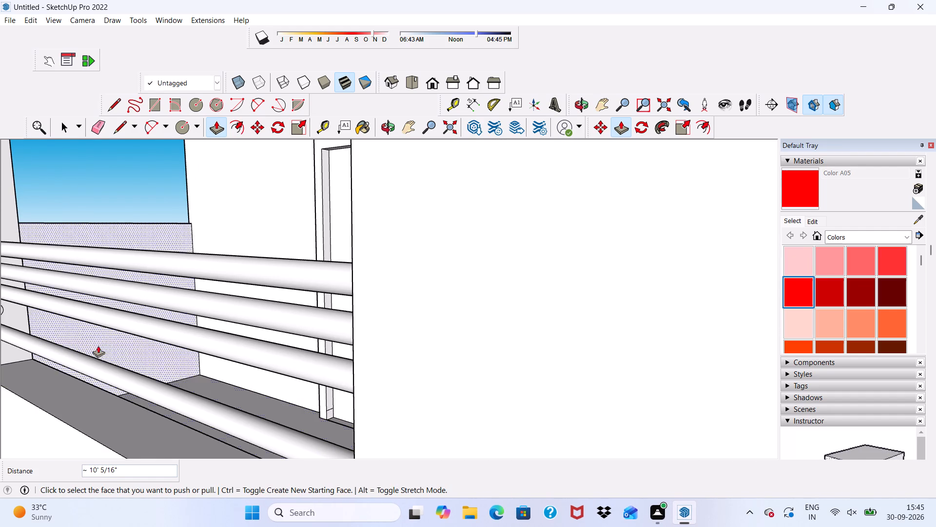
Push/Pull the remaining fourth circle about 9' 8 5/16" across the balcony opening as a railing bar.
{"action": "scroll", "coordinate": [7, 311], "scroll_direction": "up", "scroll_amount": 5}
{"action": "scroll", "coordinate": [7, 308], "scroll_direction": "down", "scroll_amount": 2}
{"action": "scroll", "coordinate": [7, 308], "scroll_direction": "up", "scroll_amount": 1}
{"action": "scroll", "coordinate": [7, 308], "scroll_direction": "down", "scroll_amount": 7}
{"action": "scroll", "coordinate": [169, 328], "scroll_direction": "up", "scroll_amount": 1}
{"action": "scroll", "coordinate": [208, 337], "scroll_direction": "down", "scroll_amount": 1}
{"action": "scroll", "coordinate": [39, 309], "scroll_direction": "up", "scroll_amount": 3}
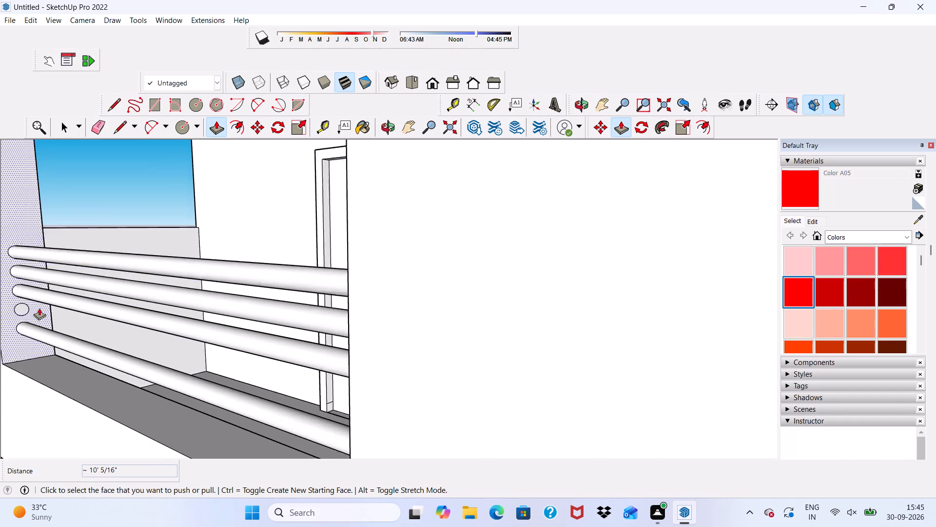
{"action": "scroll", "coordinate": [39, 308], "scroll_direction": "up", "scroll_amount": 3}
{"action": "left_click", "coordinate": [14, 307]}
{"action": "scroll", "coordinate": [14, 307], "scroll_direction": "down", "scroll_amount": 6}
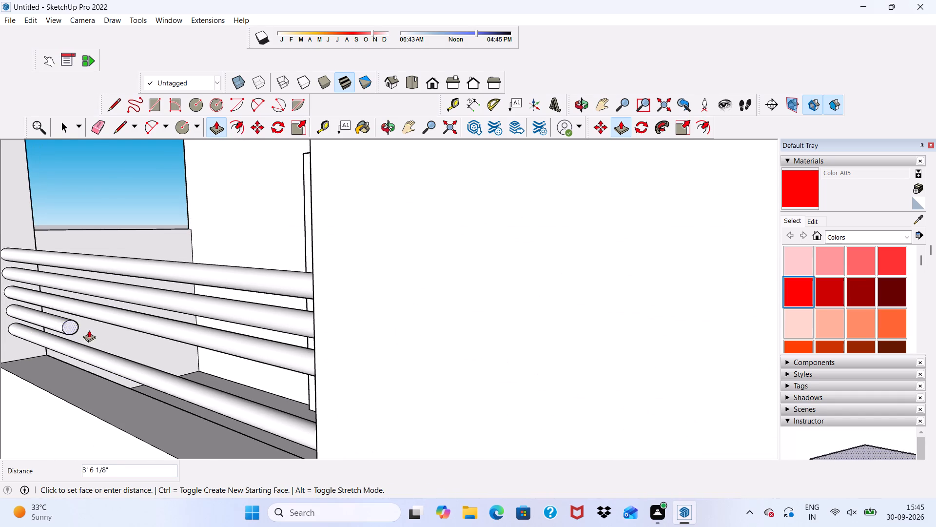
{"action": "left_click", "coordinate": [327, 396]}
Extend the fourth bar's free end by about 2 7/16" and another 1 1/16" to the opening's opposite side.
{"action": "scroll", "coordinate": [327, 396], "scroll_direction": "down", "scroll_amount": 5}
{"action": "middle_click_drag", "start_coordinate": [278, 392], "coordinate": [361, 305]}
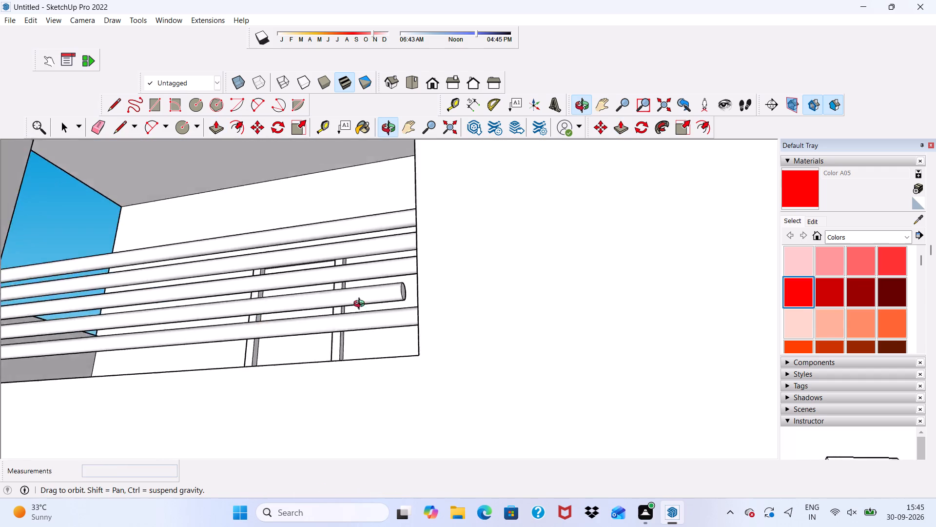
{"action": "middle_click_drag", "start_coordinate": [361, 305], "coordinate": [460, 344]}
{"action": "scroll", "coordinate": [495, 348], "scroll_direction": "up", "scroll_amount": 4}
{"action": "middle_click_drag", "start_coordinate": [495, 347], "coordinate": [385, 366]}
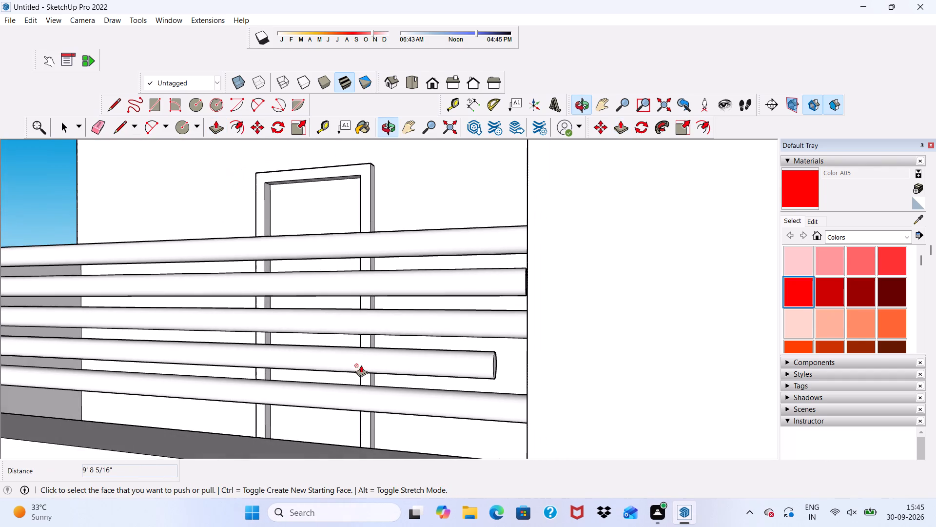
{"action": "scroll", "coordinate": [476, 368], "scroll_direction": "up", "scroll_amount": 14}
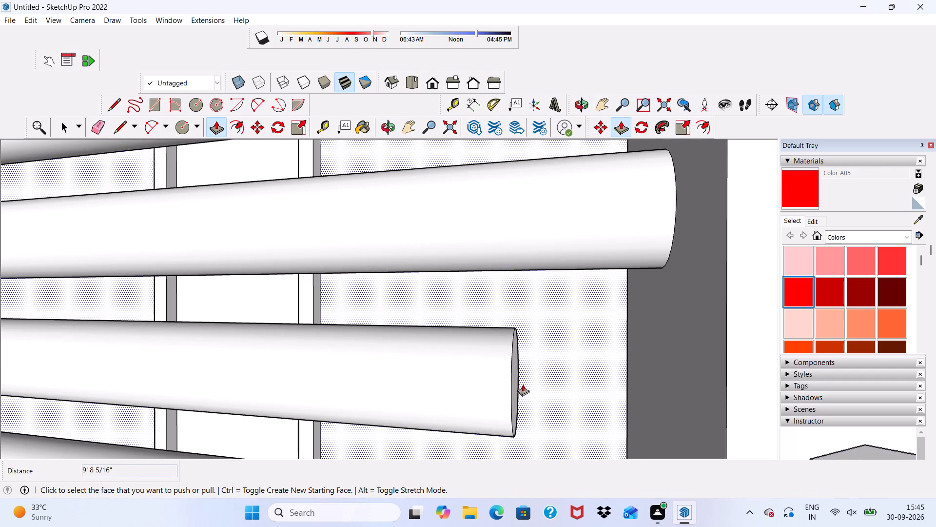
{"action": "middle_click_drag", "start_coordinate": [516, 386], "coordinate": [450, 389]}
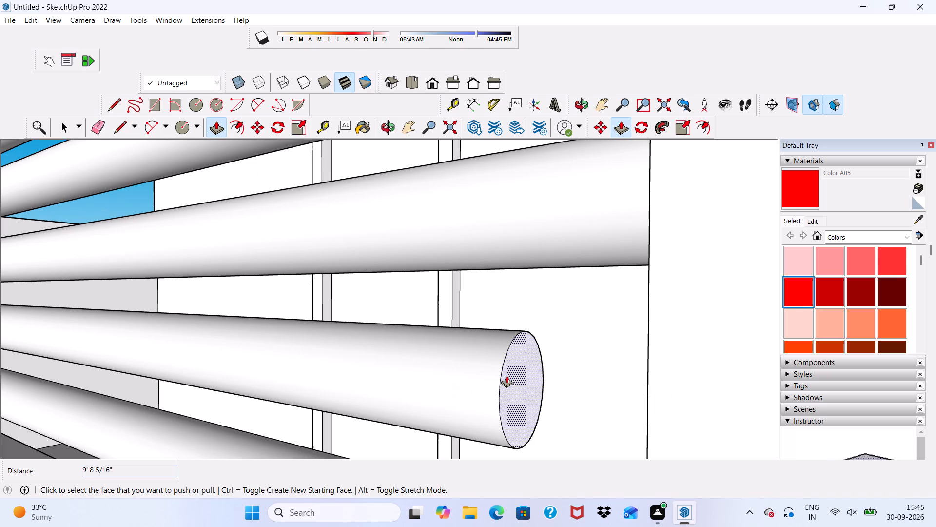
{"action": "left_click_drag", "start_coordinate": [507, 375], "coordinate": [606, 377]}
{"action": "scroll", "coordinate": [629, 376], "scroll_direction": "up", "scroll_amount": 1}
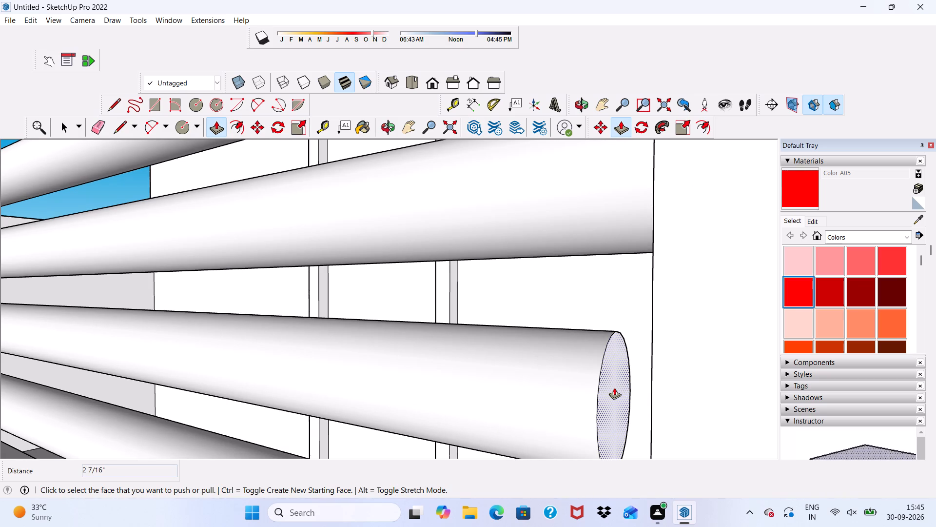
{"action": "left_click_drag", "start_coordinate": [614, 387], "coordinate": [668, 389]}
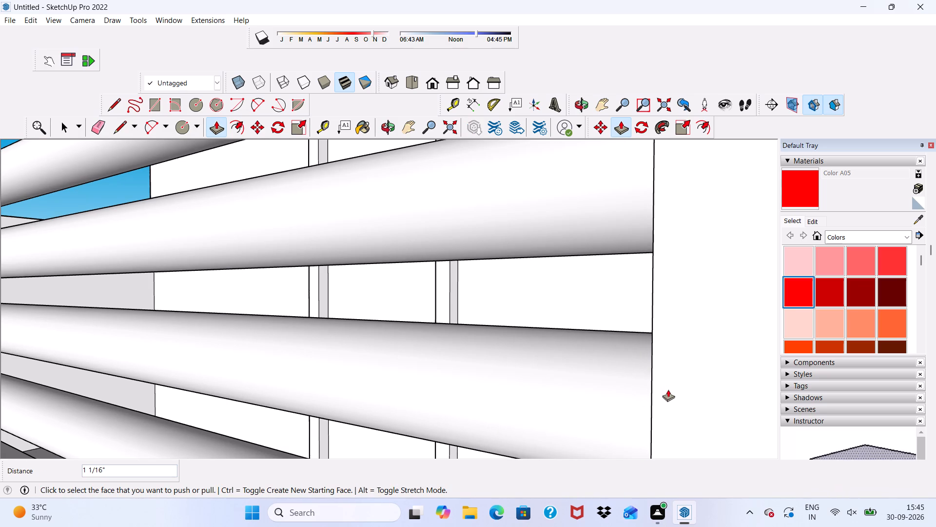
{"action": "scroll", "coordinate": [668, 389], "scroll_direction": "down", "scroll_amount": 15}
{"action": "middle_click_drag", "start_coordinate": [277, 274], "coordinate": [414, 320]}
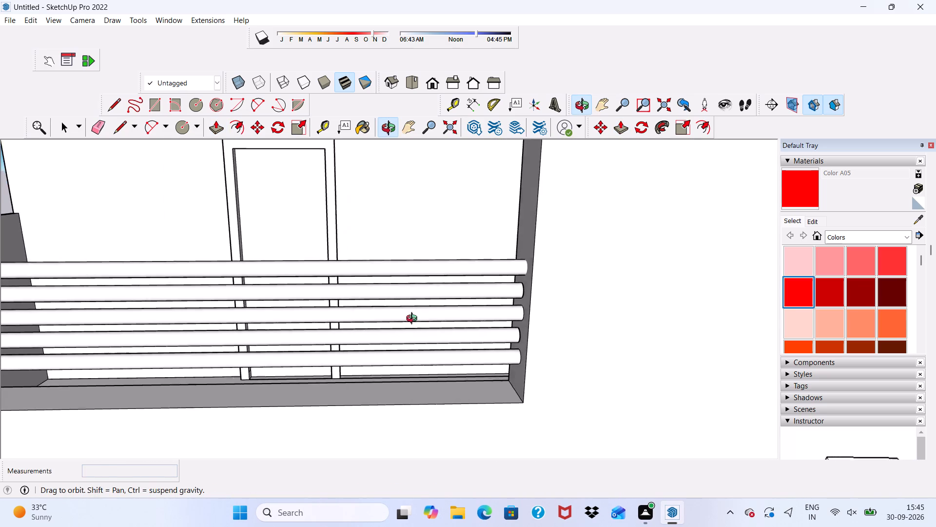
Examine the front elevation's balcony railing, ground floor and boundary walls from several distances.
{"action": "middle_click_drag", "start_coordinate": [414, 320], "coordinate": [416, 316]}
{"action": "scroll", "coordinate": [339, 290], "scroll_direction": "down", "scroll_amount": 5}
{"action": "key", "text": "space"}
{"action": "scroll", "coordinate": [400, 273], "scroll_direction": "down", "scroll_amount": 6}
{"action": "middle_click_drag", "start_coordinate": [378, 304], "coordinate": [314, 277]}
{"action": "scroll", "coordinate": [311, 275], "scroll_direction": "down", "scroll_amount": 2}
{"action": "scroll", "coordinate": [311, 275], "scroll_direction": "up", "scroll_amount": 1}
{"action": "scroll", "coordinate": [311, 276], "scroll_direction": "down", "scroll_amount": 9}
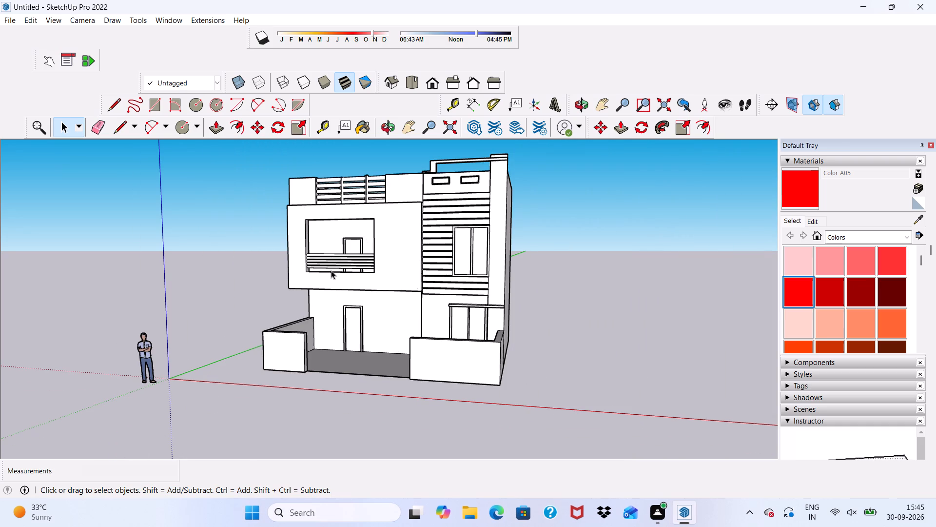
{"action": "scroll", "coordinate": [331, 270], "scroll_direction": "up", "scroll_amount": 5}
{"action": "scroll", "coordinate": [331, 270], "scroll_direction": "down", "scroll_amount": 3}
{"action": "scroll", "coordinate": [331, 270], "scroll_direction": "up", "scroll_amount": 1}
{"action": "scroll", "coordinate": [331, 270], "scroll_direction": "down", "scroll_amount": 2}
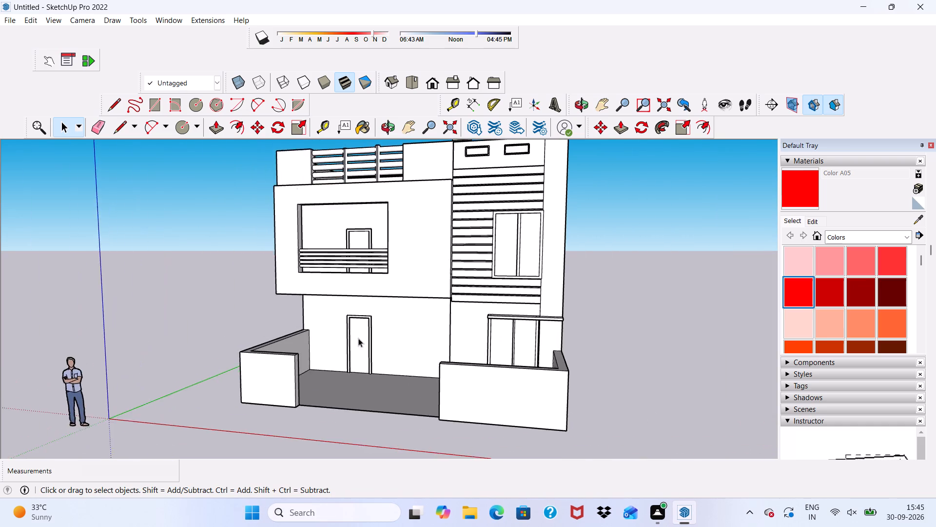
{"action": "scroll", "coordinate": [390, 341], "scroll_direction": "down", "scroll_amount": 3}
{"action": "scroll", "coordinate": [462, 370], "scroll_direction": "up", "scroll_amount": 5}
{"action": "scroll", "coordinate": [490, 324], "scroll_direction": "up", "scroll_amount": 4}
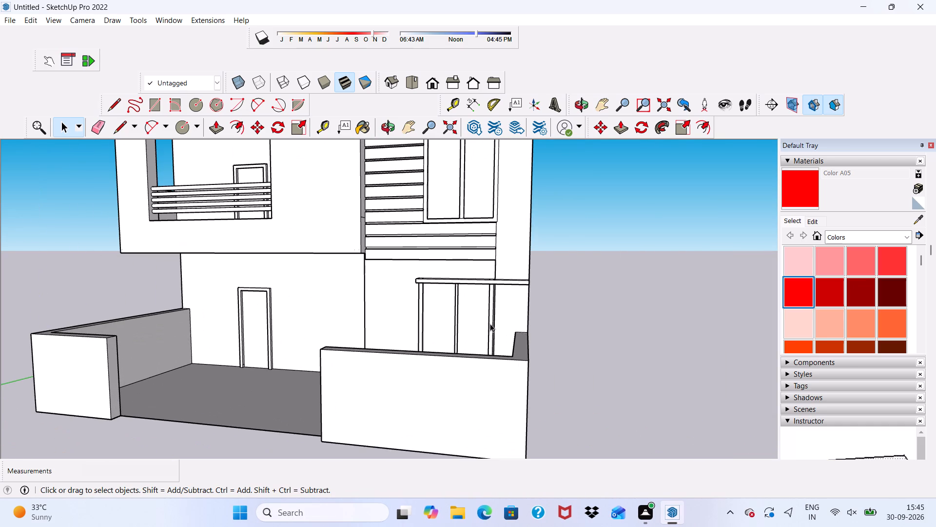
{"action": "scroll", "coordinate": [489, 324], "scroll_direction": "down", "scroll_amount": 6}
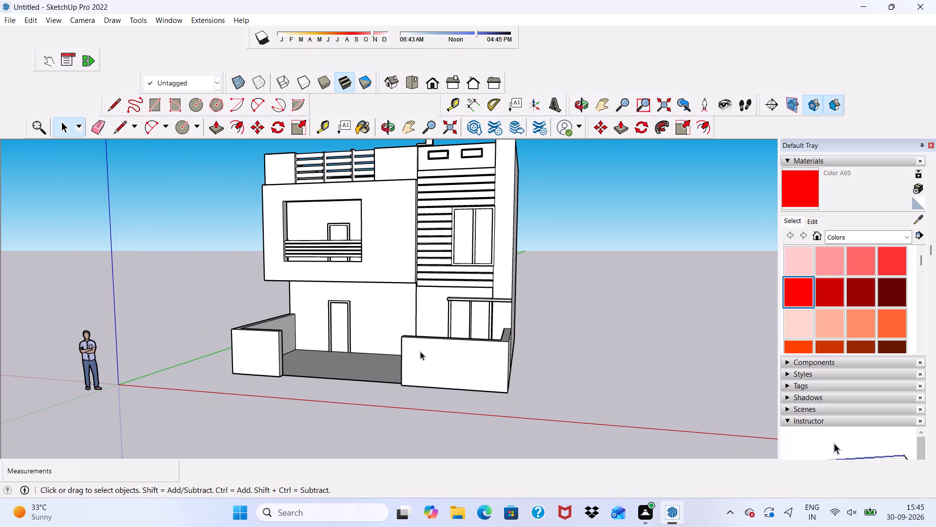
{"action": "scroll", "coordinate": [415, 355], "scroll_direction": "up", "scroll_amount": 4}
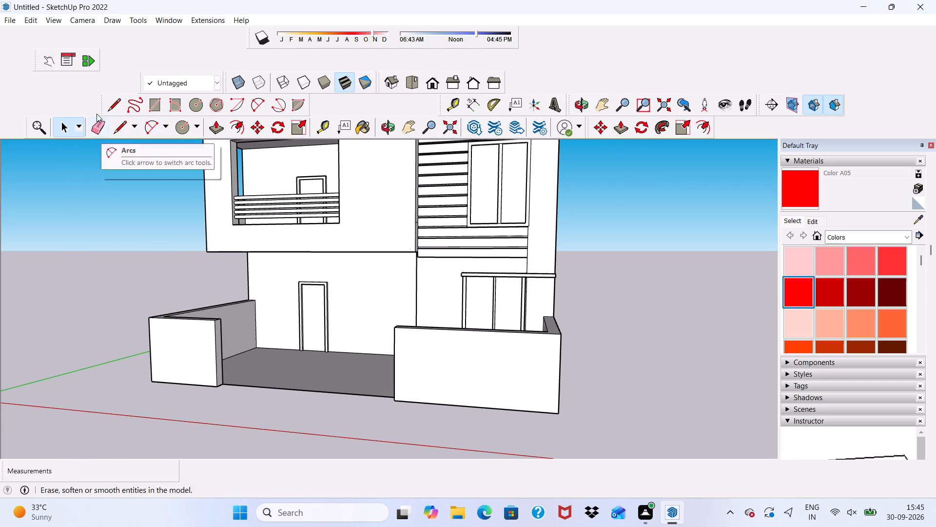
Draw a full-height rectangle, 5' by about 1' 8", on the front boundary wall's outer face at its gate-opening end.
{"action": "left_click", "coordinate": [147, 96]}
{"action": "scroll", "coordinate": [365, 304], "scroll_direction": "up", "scroll_amount": 4}
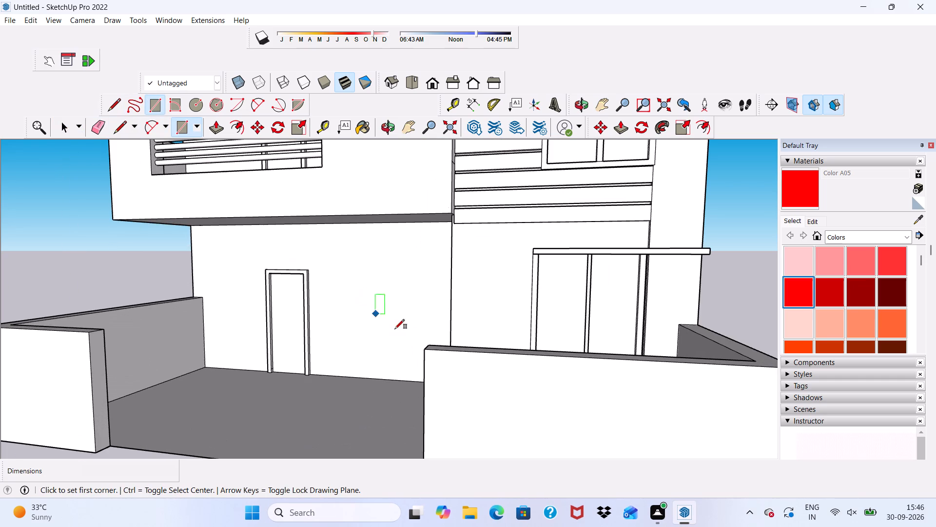
{"action": "left_click", "coordinate": [424, 355]}
{"action": "scroll", "coordinate": [431, 355], "scroll_direction": "down", "scroll_amount": 7}
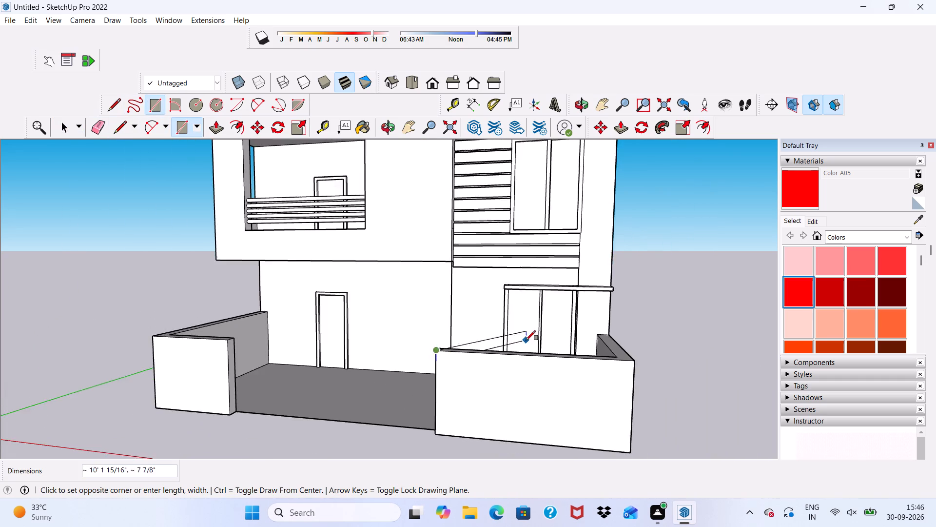
{"action": "scroll", "coordinate": [526, 340], "scroll_direction": "down", "scroll_amount": 3}
{"action": "scroll", "coordinate": [504, 393], "scroll_direction": "up", "scroll_amount": 5}
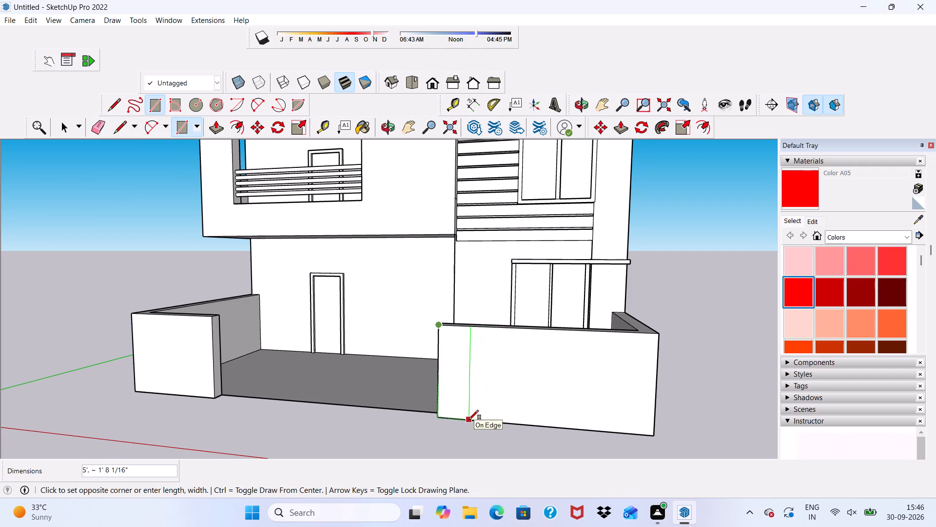
{"action": "left_click", "coordinate": [469, 420]}
{"action": "key", "text": "space"}
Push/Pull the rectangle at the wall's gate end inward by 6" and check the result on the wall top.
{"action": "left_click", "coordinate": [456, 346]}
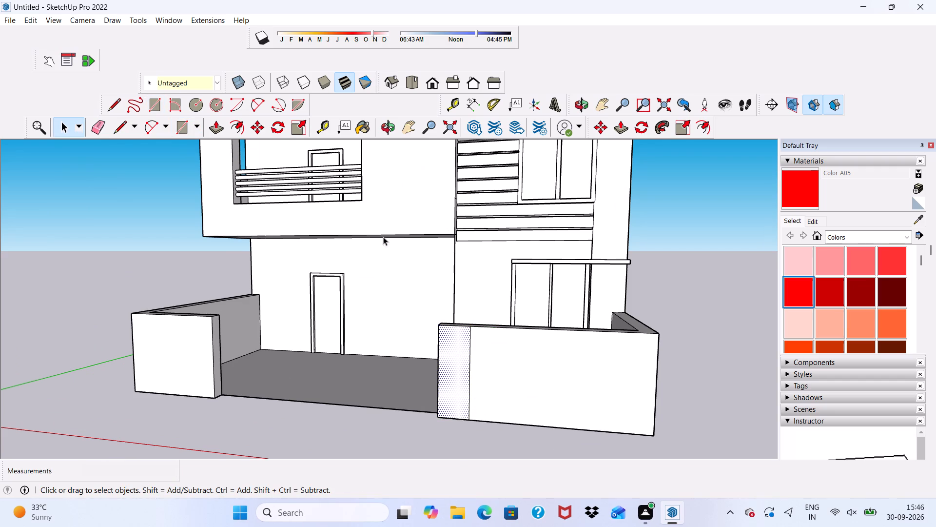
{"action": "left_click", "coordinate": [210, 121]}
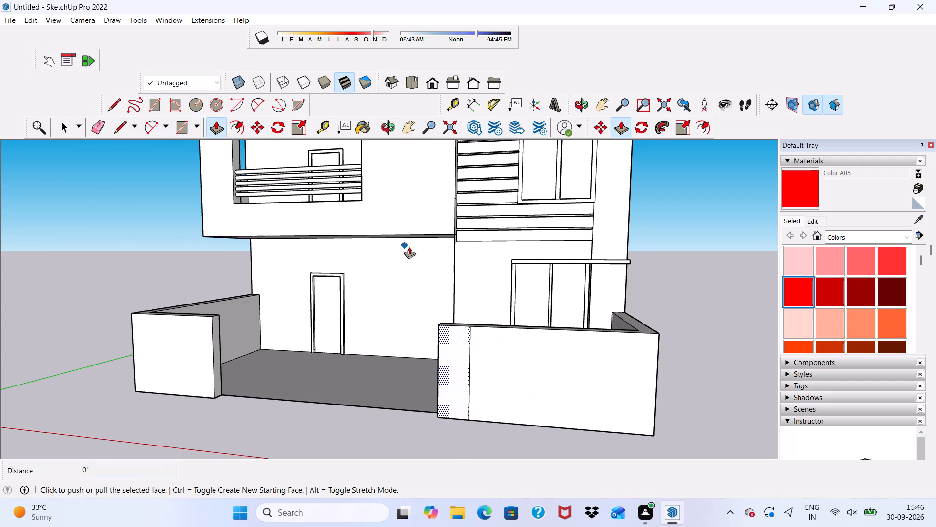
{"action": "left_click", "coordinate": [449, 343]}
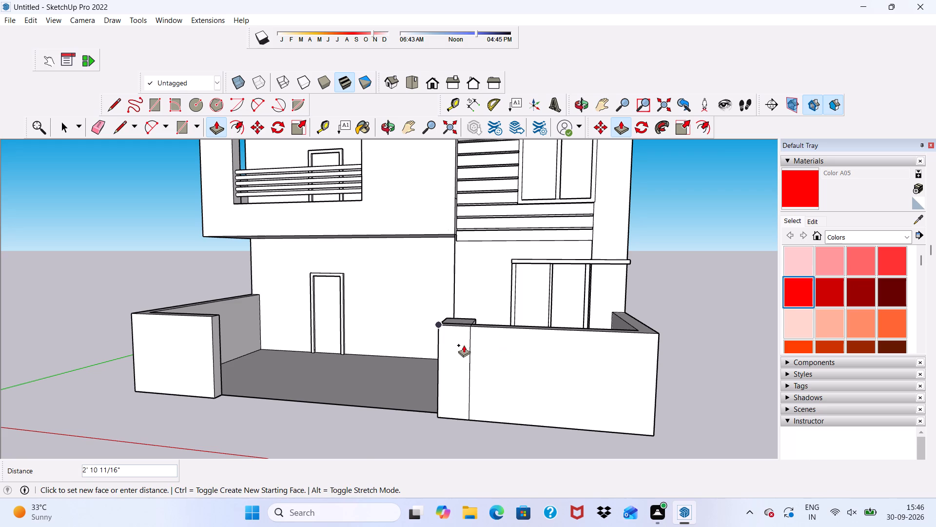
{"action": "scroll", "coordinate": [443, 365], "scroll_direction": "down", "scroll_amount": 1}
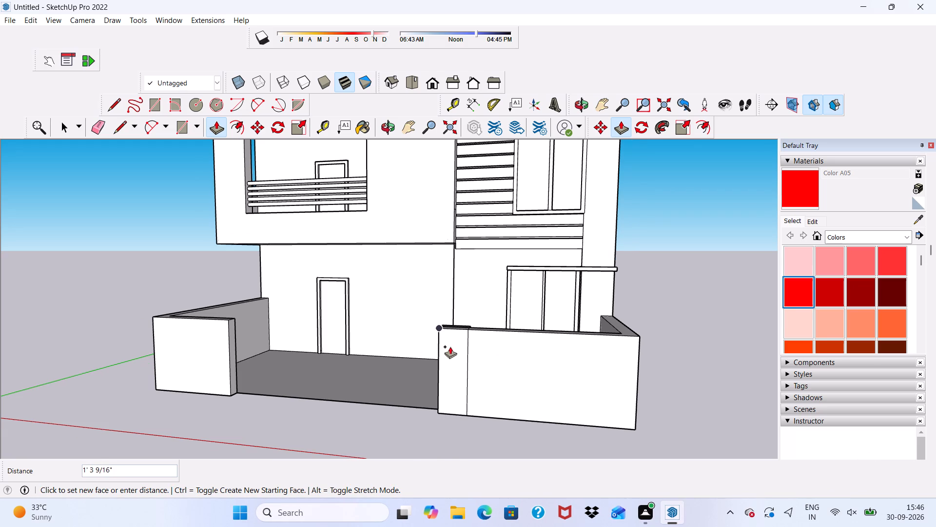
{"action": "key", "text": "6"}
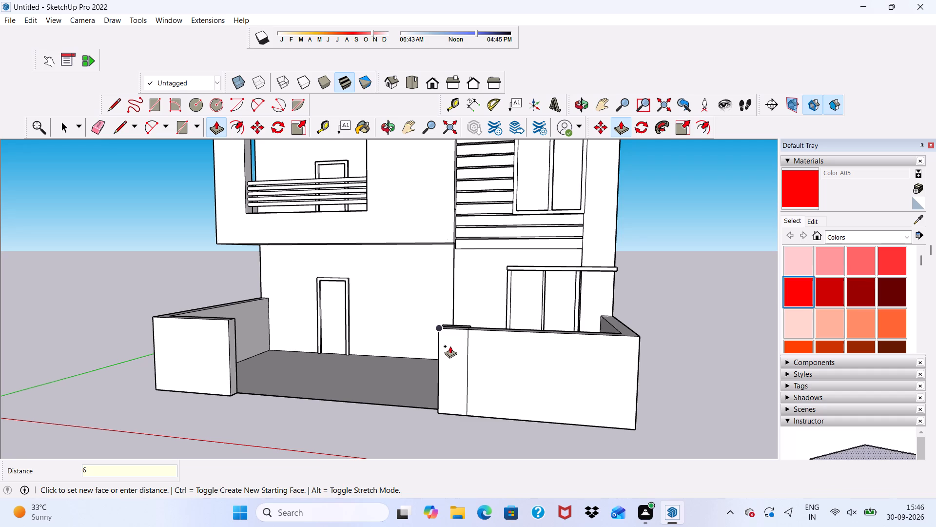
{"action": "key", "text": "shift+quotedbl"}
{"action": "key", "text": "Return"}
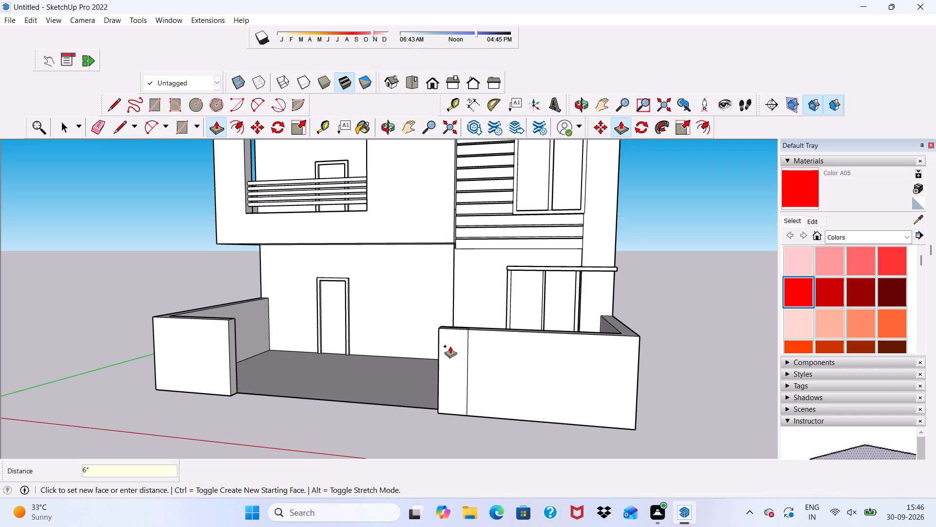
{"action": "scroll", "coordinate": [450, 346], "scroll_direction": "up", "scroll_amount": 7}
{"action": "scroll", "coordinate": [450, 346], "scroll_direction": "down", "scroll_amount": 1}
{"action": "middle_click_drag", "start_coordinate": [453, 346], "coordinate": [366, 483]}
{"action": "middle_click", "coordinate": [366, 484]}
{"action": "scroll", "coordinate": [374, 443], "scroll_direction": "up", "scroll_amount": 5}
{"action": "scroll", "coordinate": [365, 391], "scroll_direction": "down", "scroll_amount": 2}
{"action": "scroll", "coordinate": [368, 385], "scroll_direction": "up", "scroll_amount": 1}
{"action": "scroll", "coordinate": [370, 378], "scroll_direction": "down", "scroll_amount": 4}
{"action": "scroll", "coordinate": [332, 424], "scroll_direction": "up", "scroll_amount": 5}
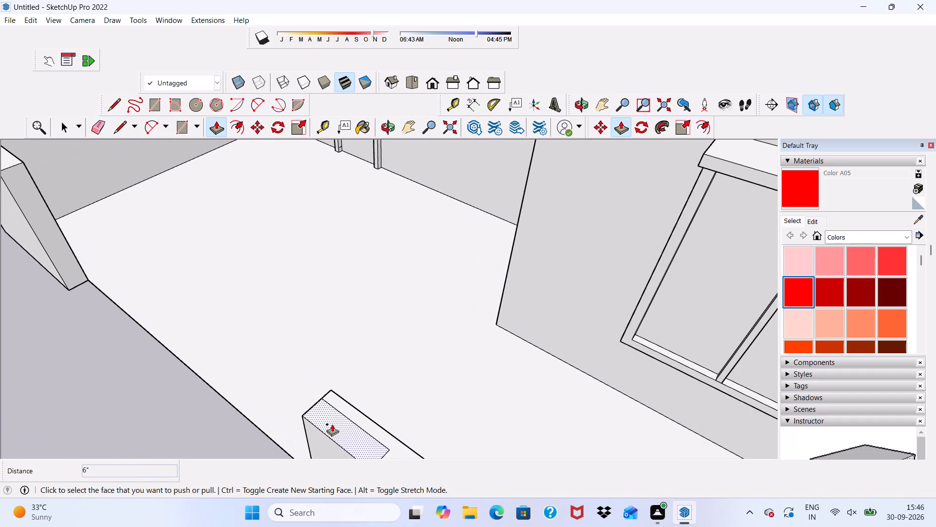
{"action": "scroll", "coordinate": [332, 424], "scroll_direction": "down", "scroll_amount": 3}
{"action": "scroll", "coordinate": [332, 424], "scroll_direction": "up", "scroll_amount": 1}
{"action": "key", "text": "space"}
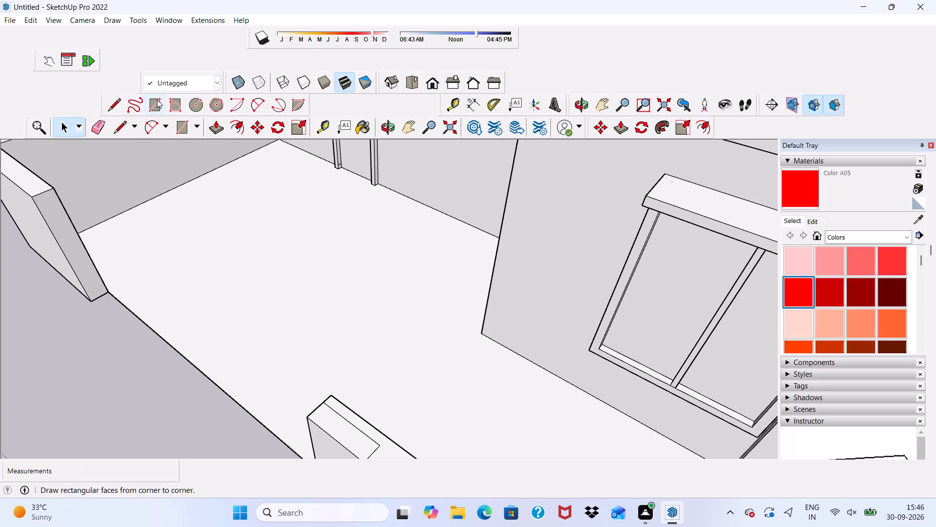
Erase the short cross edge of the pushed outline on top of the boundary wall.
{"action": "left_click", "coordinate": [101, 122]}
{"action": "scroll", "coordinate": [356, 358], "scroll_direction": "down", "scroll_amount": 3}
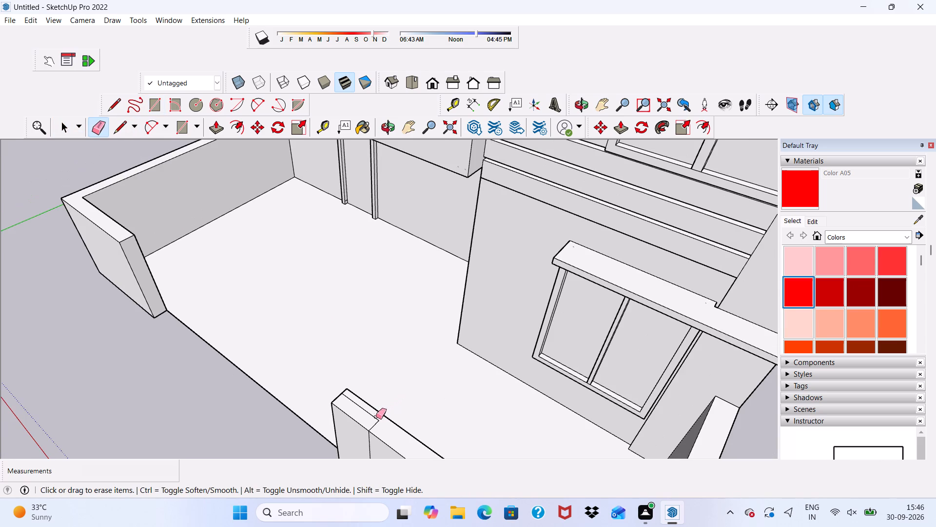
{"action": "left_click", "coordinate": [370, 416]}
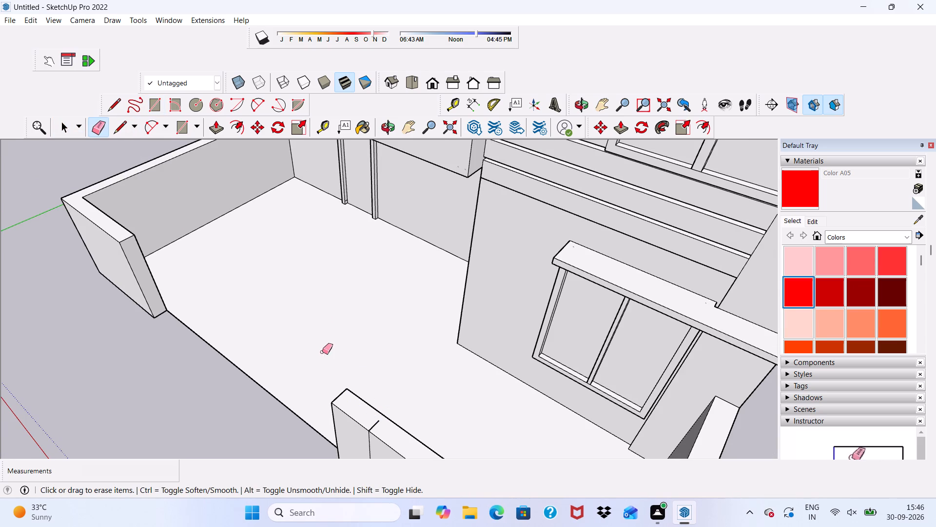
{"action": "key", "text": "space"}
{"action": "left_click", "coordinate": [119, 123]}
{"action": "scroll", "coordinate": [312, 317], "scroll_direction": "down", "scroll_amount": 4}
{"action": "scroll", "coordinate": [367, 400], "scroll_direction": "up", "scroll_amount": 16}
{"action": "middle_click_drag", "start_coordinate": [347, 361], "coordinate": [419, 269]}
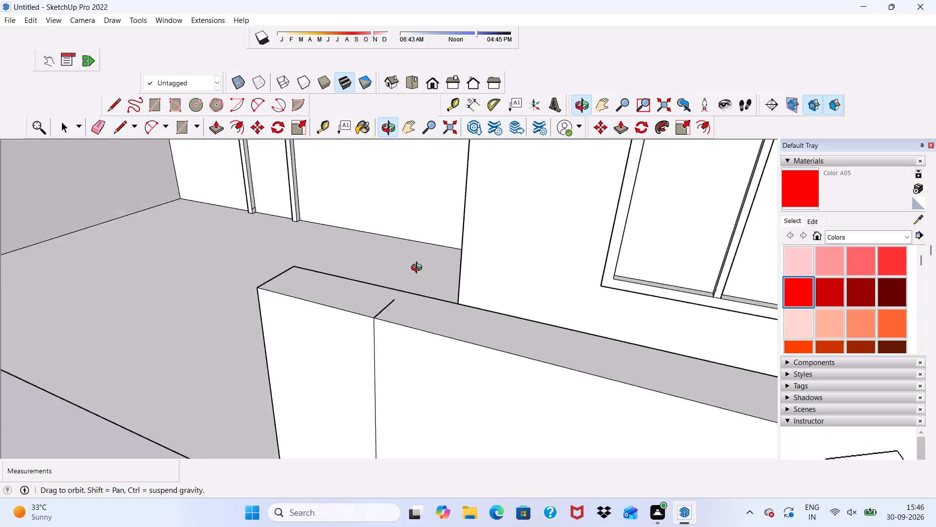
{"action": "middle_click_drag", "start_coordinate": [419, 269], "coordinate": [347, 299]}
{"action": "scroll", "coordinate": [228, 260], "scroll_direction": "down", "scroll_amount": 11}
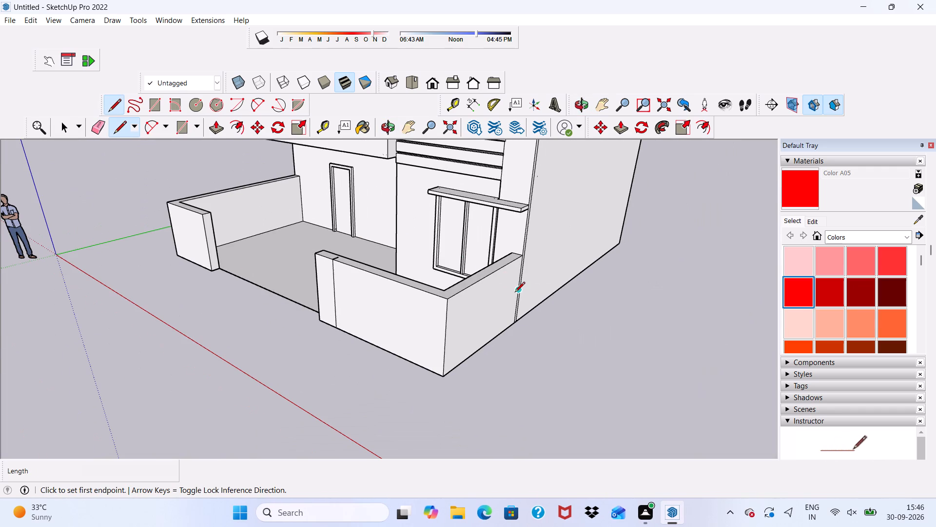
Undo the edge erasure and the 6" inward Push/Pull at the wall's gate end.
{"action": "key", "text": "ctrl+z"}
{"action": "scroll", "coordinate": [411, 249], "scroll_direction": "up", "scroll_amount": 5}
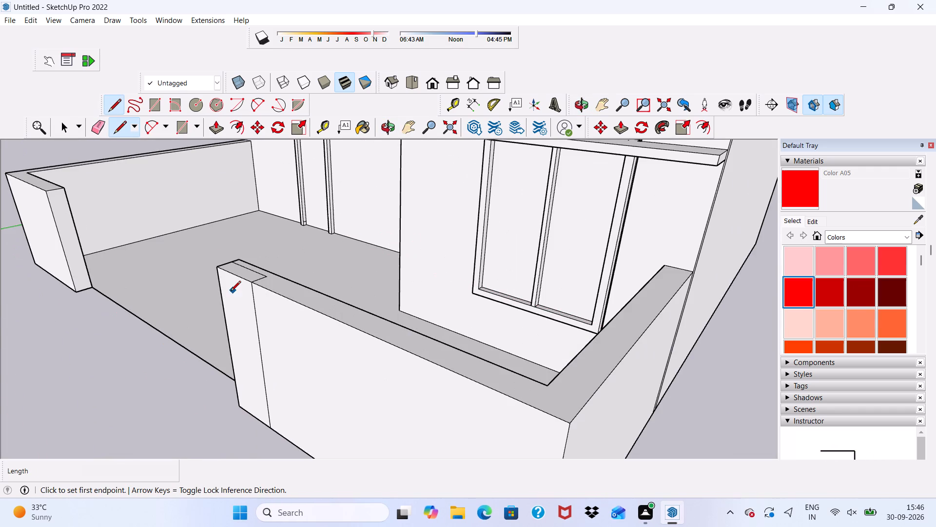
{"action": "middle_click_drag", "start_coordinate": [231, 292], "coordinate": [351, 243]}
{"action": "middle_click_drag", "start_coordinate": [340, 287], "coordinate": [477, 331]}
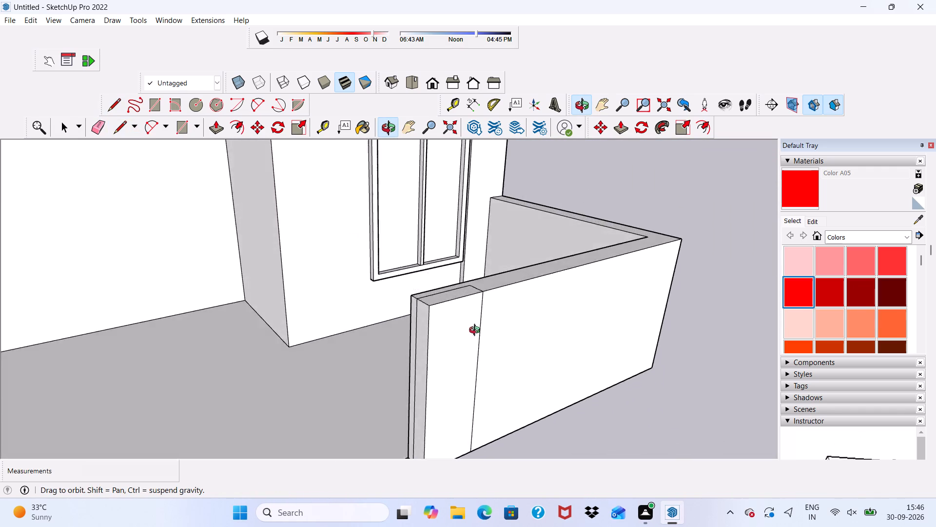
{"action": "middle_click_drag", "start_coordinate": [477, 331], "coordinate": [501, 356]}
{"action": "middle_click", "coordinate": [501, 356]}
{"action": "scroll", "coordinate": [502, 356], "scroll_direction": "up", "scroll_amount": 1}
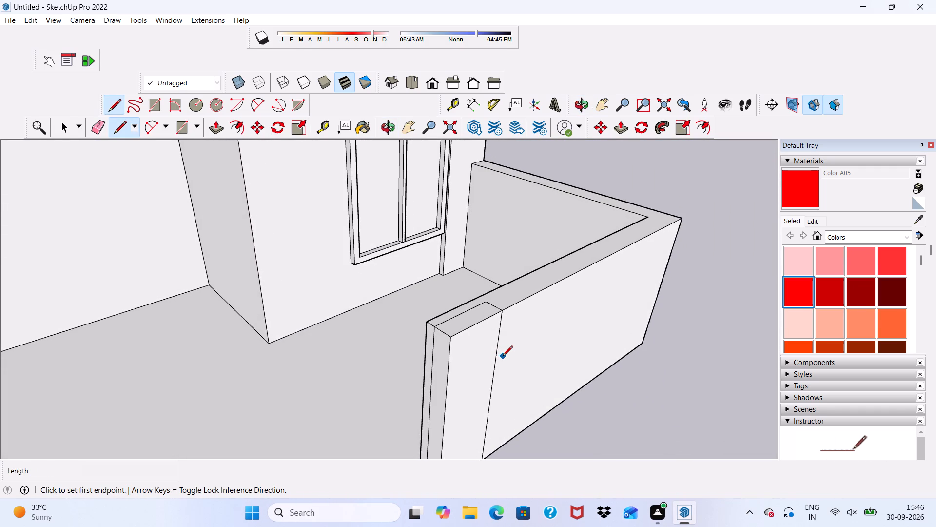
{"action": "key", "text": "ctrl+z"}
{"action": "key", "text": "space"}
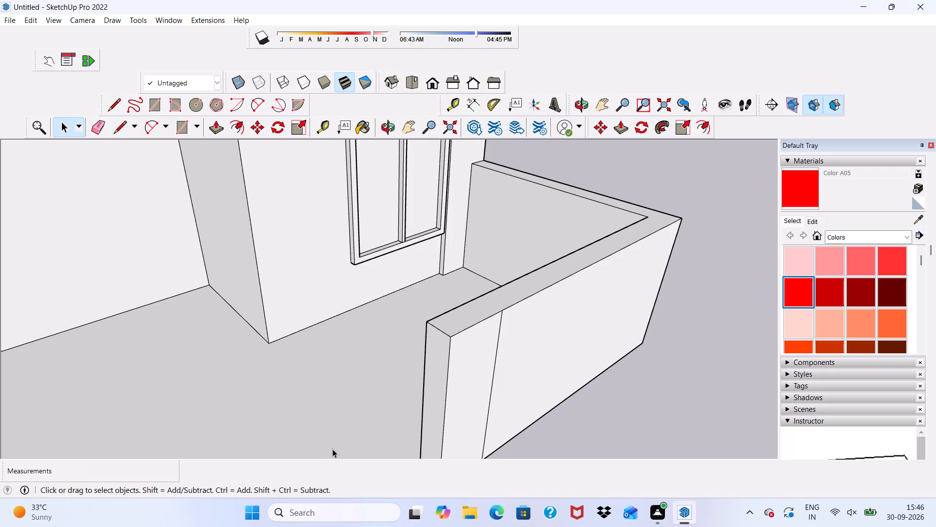
Push/Pull the rectangle at the wall's gate end outward by 6" to form a projecting pillar.
{"action": "left_click", "coordinate": [481, 381]}
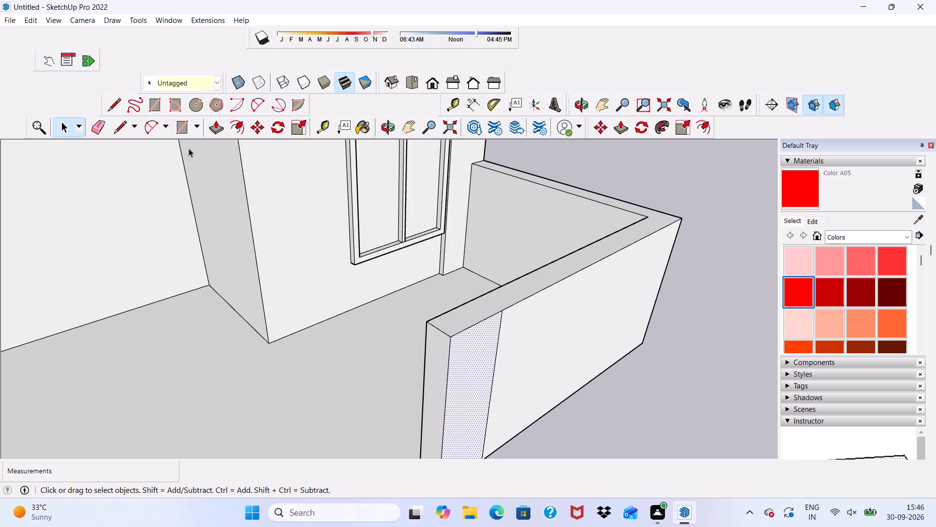
{"action": "left_click", "coordinate": [214, 122]}
{"action": "left_click", "coordinate": [485, 374]}
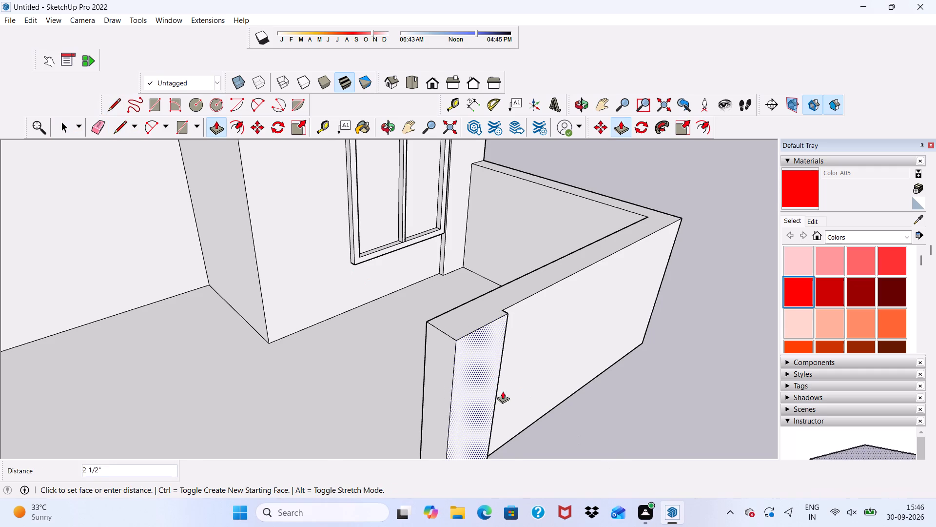
{"action": "type", "text": "6\""}
{"action": "key", "text": "Return"}
{"action": "scroll", "coordinate": [517, 403], "scroll_direction": "up", "scroll_amount": 1}
{"action": "scroll", "coordinate": [510, 398], "scroll_direction": "down", "scroll_amount": 1}
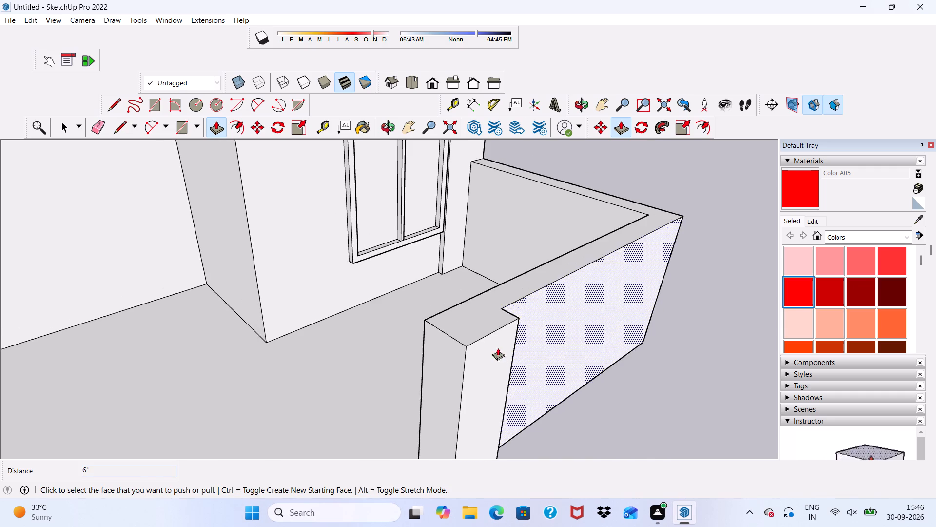
{"action": "middle_click_drag", "start_coordinate": [498, 344], "coordinate": [290, 367]}
{"action": "middle_click", "coordinate": [287, 363]}
{"action": "key", "text": "space"}
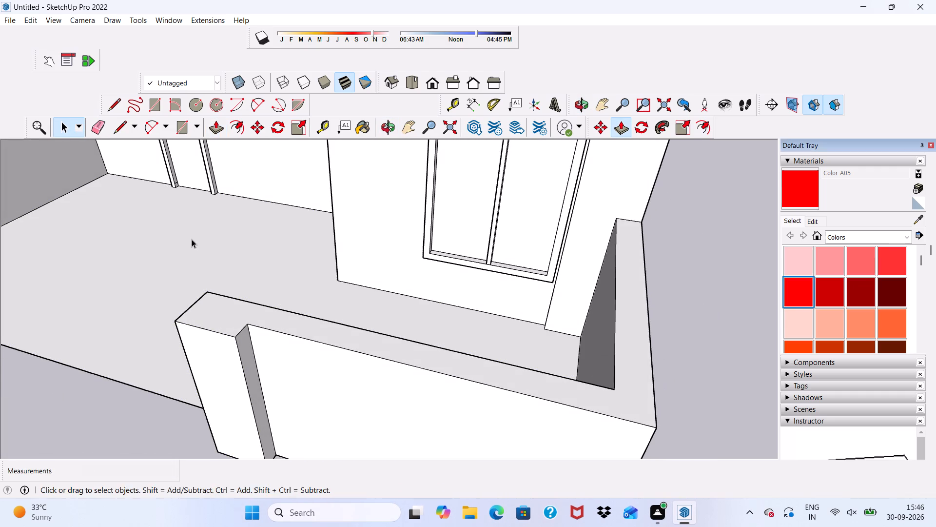
Draw a 9" line across the wall top from the pillar's inner corner to the opposite edge.
{"action": "left_click", "coordinate": [117, 126]}
{"action": "scroll", "coordinate": [250, 311], "scroll_direction": "up", "scroll_amount": 4}
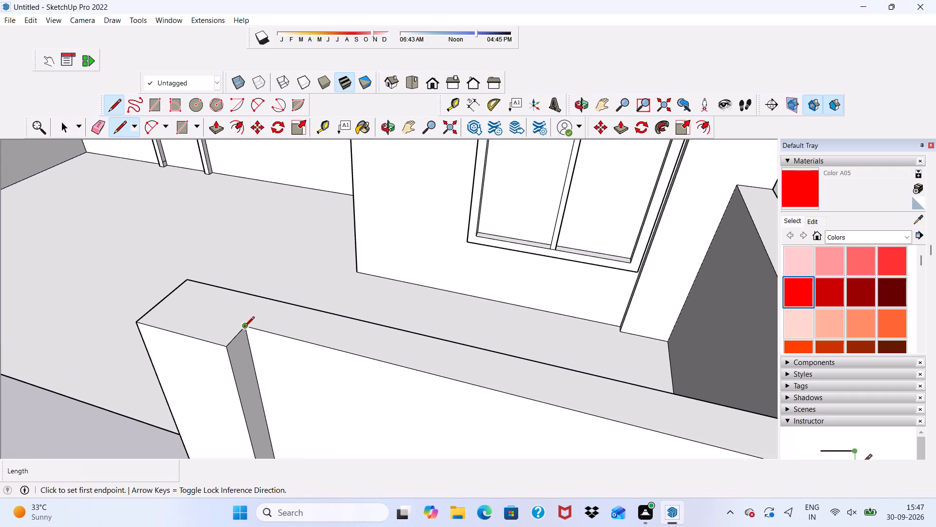
{"action": "left_click", "coordinate": [244, 323]}
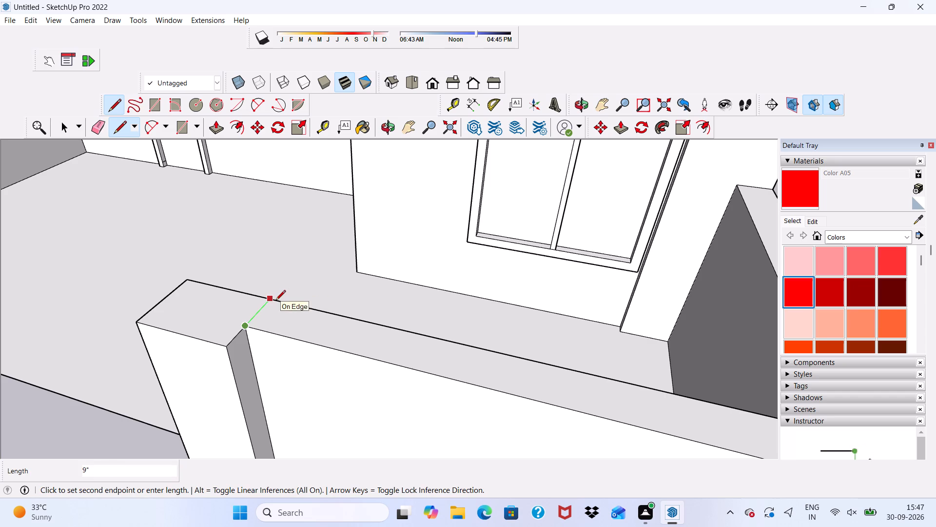
{"action": "left_click", "coordinate": [275, 299]}
{"action": "key", "text": "space"}
Push/Pull the pillar's top face up by 1' above the boundary wall.
{"action": "left_click", "coordinate": [194, 310]}
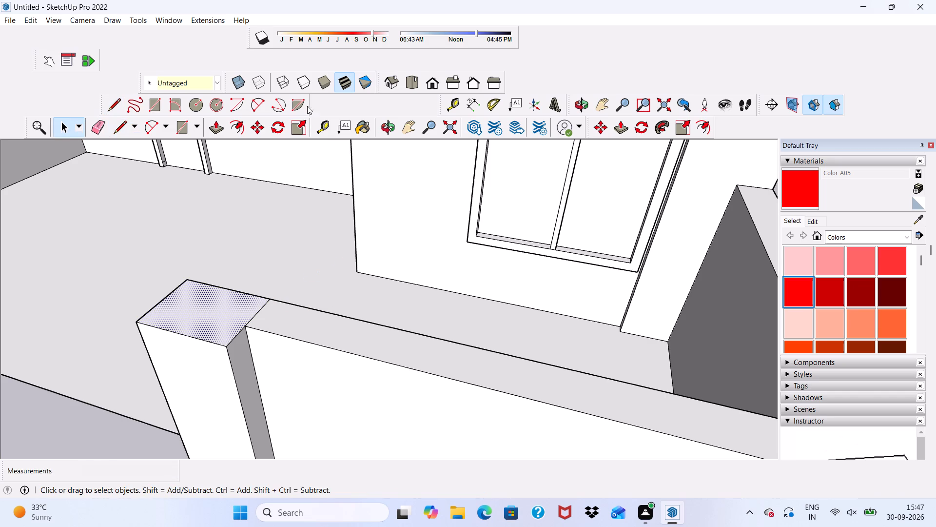
{"action": "left_click", "coordinate": [220, 127]}
{"action": "left_click", "coordinate": [208, 307]}
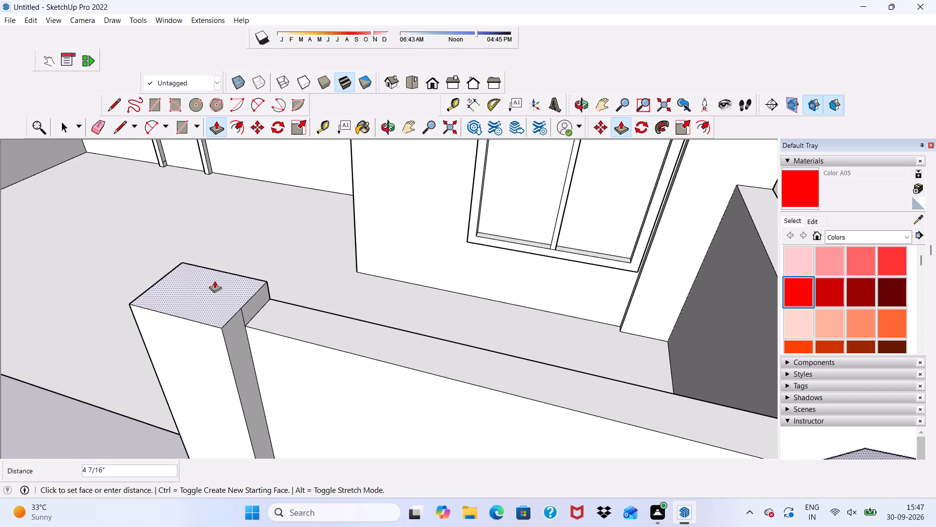
{"action": "type", "text": "1'"}
{"action": "key", "text": "Return"}
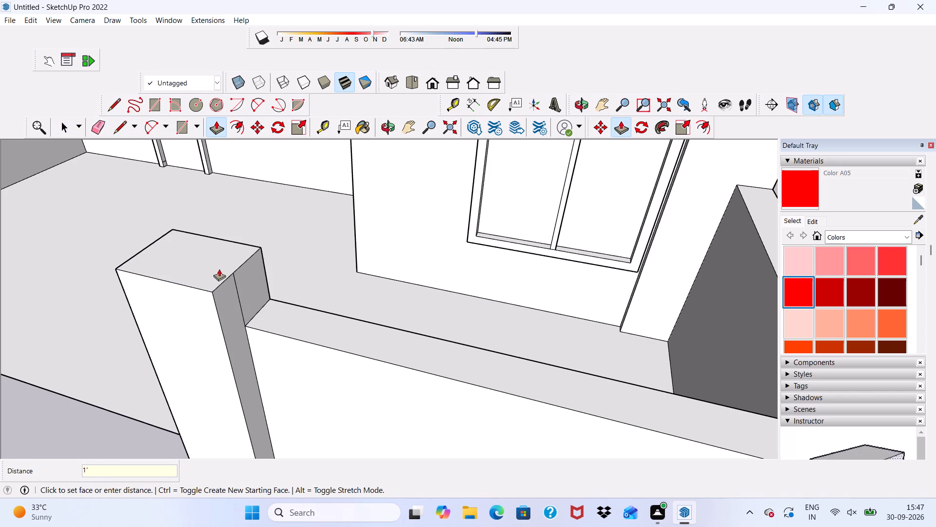
Examine the raised pillar and the adjoining boundary wall from the front and the side.
{"action": "scroll", "coordinate": [219, 268], "scroll_direction": "down", "scroll_amount": 11}
{"action": "middle_click_drag", "start_coordinate": [297, 304], "coordinate": [360, 225]}
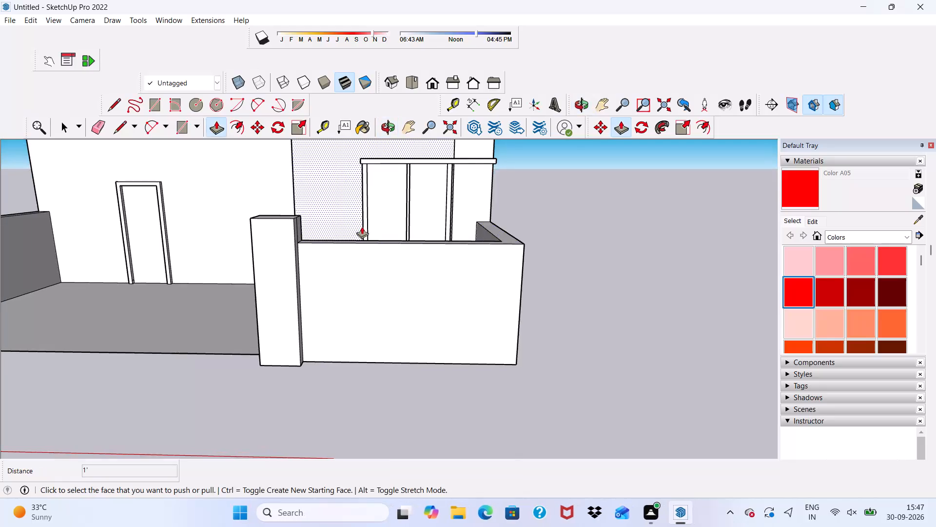
{"action": "scroll", "coordinate": [351, 229], "scroll_direction": "down", "scroll_amount": 1}
{"action": "scroll", "coordinate": [325, 236], "scroll_direction": "up", "scroll_amount": 1}
{"action": "scroll", "coordinate": [302, 237], "scroll_direction": "down", "scroll_amount": 2}
{"action": "middle_click_drag", "start_coordinate": [284, 227], "coordinate": [43, 339]}
{"action": "scroll", "coordinate": [69, 215], "scroll_direction": "up", "scroll_amount": 3}
{"action": "scroll", "coordinate": [70, 65], "scroll_direction": "up", "scroll_amount": 1}
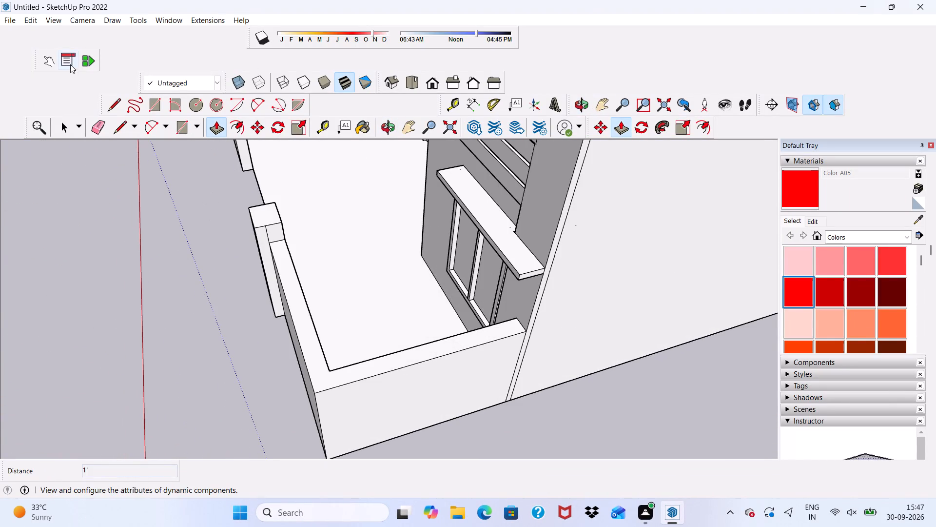
Erase the leftover vertical line on the side of the raised gate-end pillar.
{"action": "scroll", "coordinate": [70, 64], "scroll_direction": "up", "scroll_amount": 2}
{"action": "left_click", "coordinate": [97, 128]}
{"action": "scroll", "coordinate": [270, 281], "scroll_direction": "up", "scroll_amount": 12}
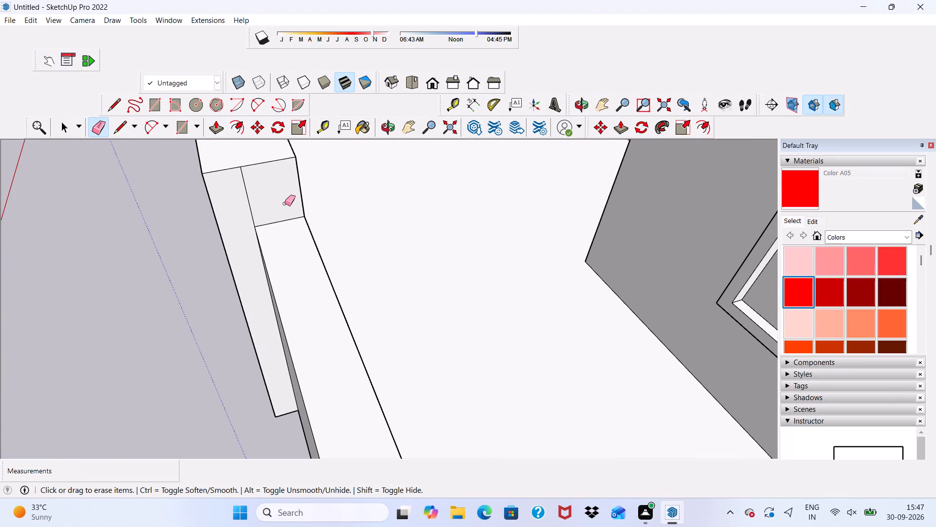
{"action": "left_click", "coordinate": [251, 210]}
Examine the gate-end pillar and the outer corner of the front boundary wall from several angles.
{"action": "scroll", "coordinate": [251, 213], "scroll_direction": "down", "scroll_amount": 6}
{"action": "middle_click_drag", "start_coordinate": [255, 215], "coordinate": [377, 173]}
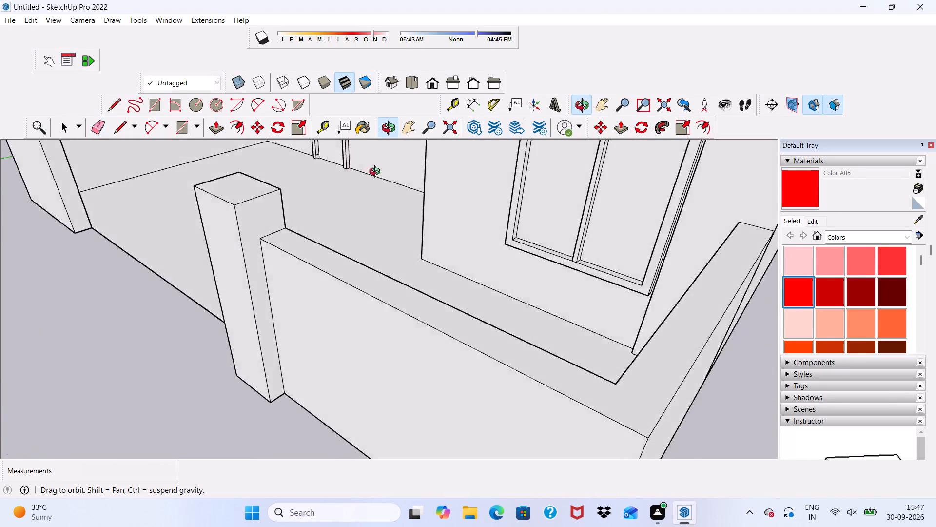
{"action": "middle_click_drag", "start_coordinate": [377, 173], "coordinate": [478, 197]}
{"action": "scroll", "coordinate": [478, 195], "scroll_direction": "down", "scroll_amount": 5}
{"action": "middle_click_drag", "start_coordinate": [454, 246], "coordinate": [451, 153]}
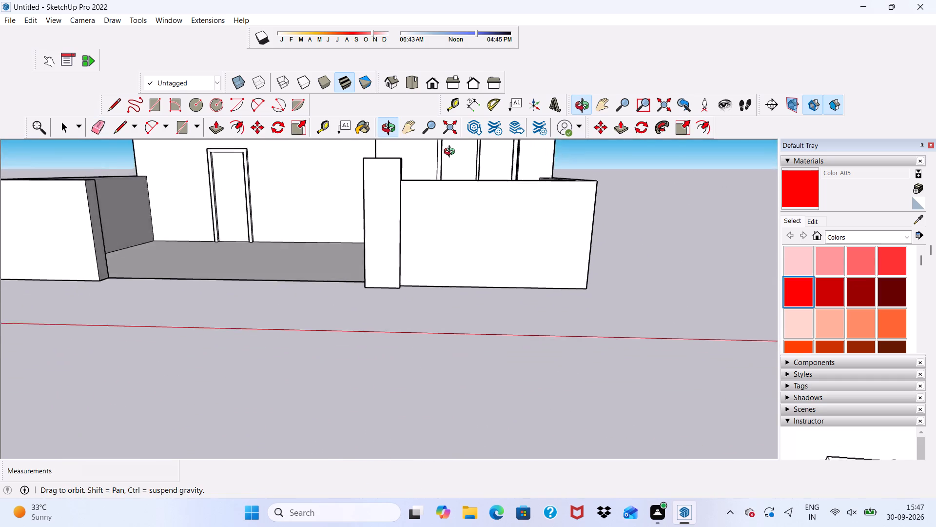
{"action": "middle_click_drag", "start_coordinate": [451, 153], "coordinate": [390, 165]}
{"action": "scroll", "coordinate": [357, 163], "scroll_direction": "up", "scroll_amount": 6}
{"action": "scroll", "coordinate": [357, 164], "scroll_direction": "down", "scroll_amount": 6}
{"action": "scroll", "coordinate": [468, 226], "scroll_direction": "down", "scroll_amount": 1}
{"action": "scroll", "coordinate": [481, 244], "scroll_direction": "up", "scroll_amount": 1}
{"action": "scroll", "coordinate": [498, 256], "scroll_direction": "down", "scroll_amount": 1}
{"action": "scroll", "coordinate": [545, 218], "scroll_direction": "up", "scroll_amount": 2}
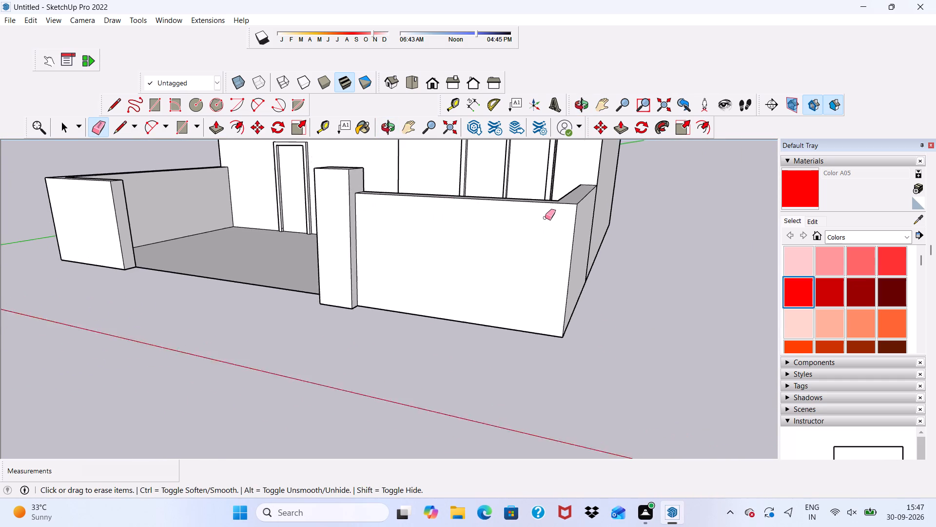
{"action": "scroll", "coordinate": [545, 218], "scroll_direction": "up", "scroll_amount": 2}
{"action": "key", "text": "space"}
{"action": "scroll", "coordinate": [545, 218], "scroll_direction": "down", "scroll_amount": 5}
{"action": "middle_click_drag", "start_coordinate": [572, 214], "coordinate": [606, 164]}
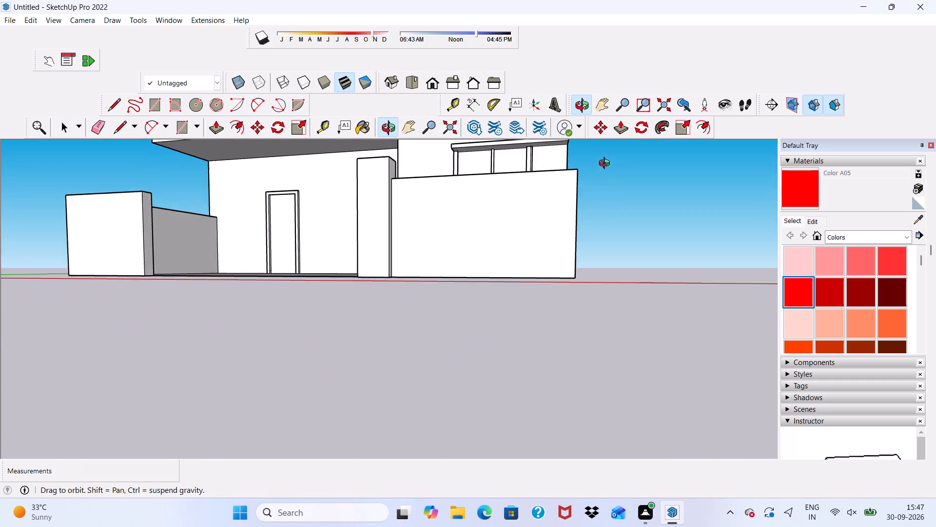
{"action": "middle_click_drag", "start_coordinate": [606, 164], "coordinate": [614, 241]}
{"action": "scroll", "coordinate": [614, 241], "scroll_direction": "up", "scroll_amount": 5}
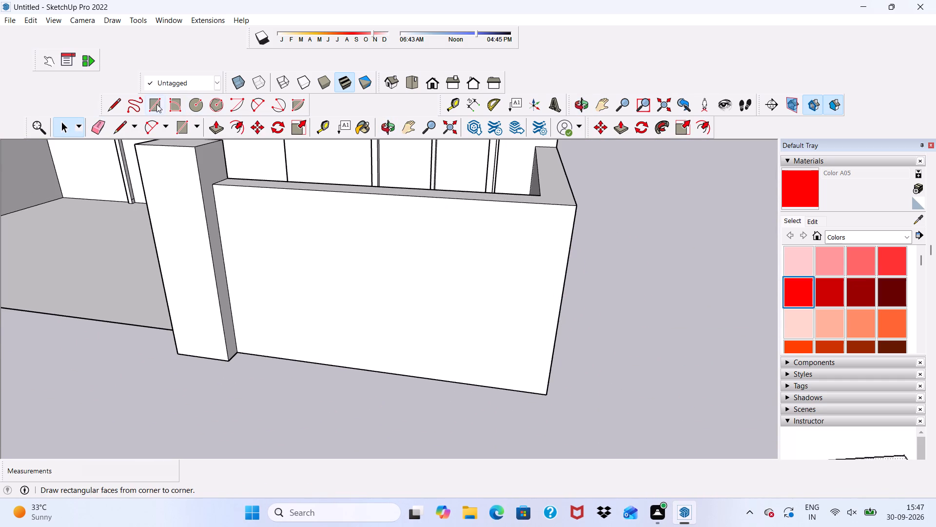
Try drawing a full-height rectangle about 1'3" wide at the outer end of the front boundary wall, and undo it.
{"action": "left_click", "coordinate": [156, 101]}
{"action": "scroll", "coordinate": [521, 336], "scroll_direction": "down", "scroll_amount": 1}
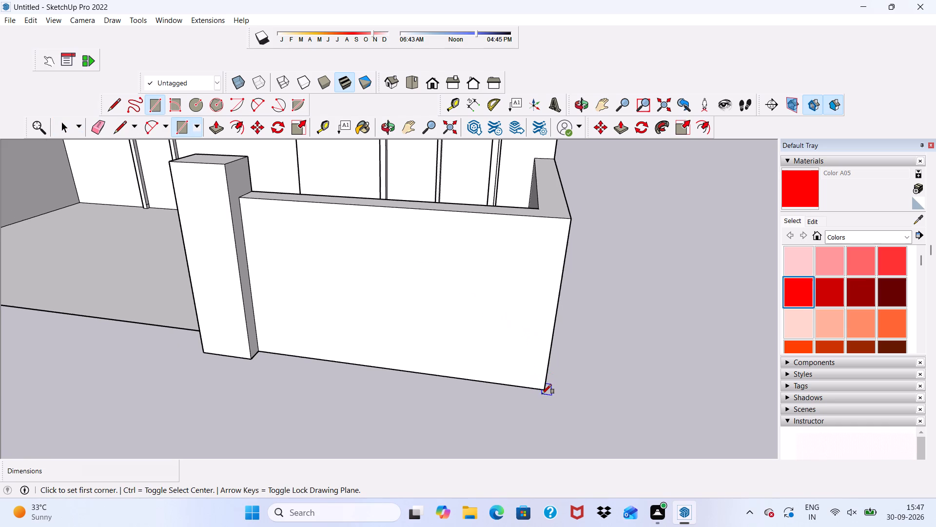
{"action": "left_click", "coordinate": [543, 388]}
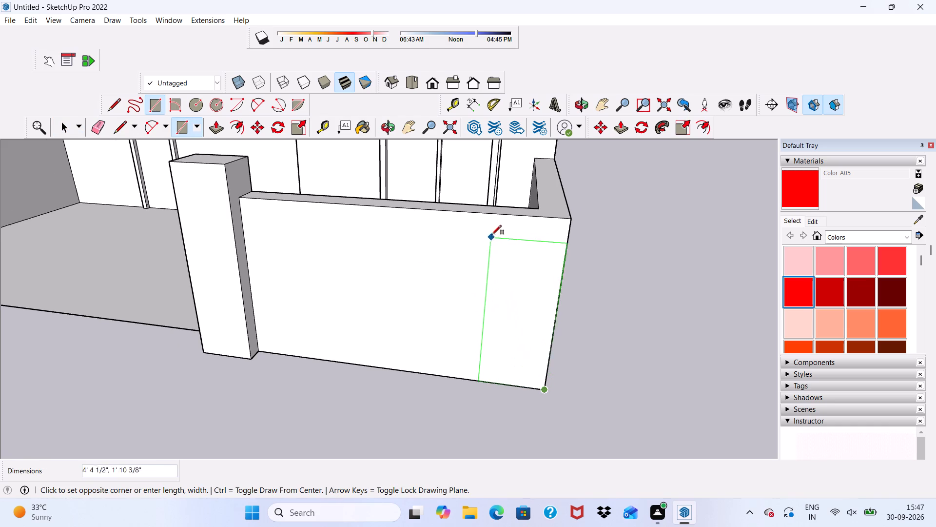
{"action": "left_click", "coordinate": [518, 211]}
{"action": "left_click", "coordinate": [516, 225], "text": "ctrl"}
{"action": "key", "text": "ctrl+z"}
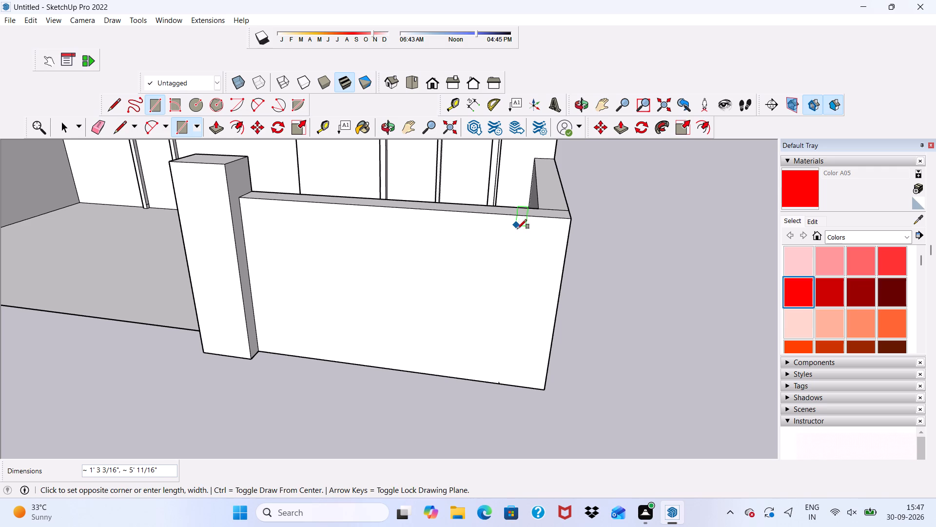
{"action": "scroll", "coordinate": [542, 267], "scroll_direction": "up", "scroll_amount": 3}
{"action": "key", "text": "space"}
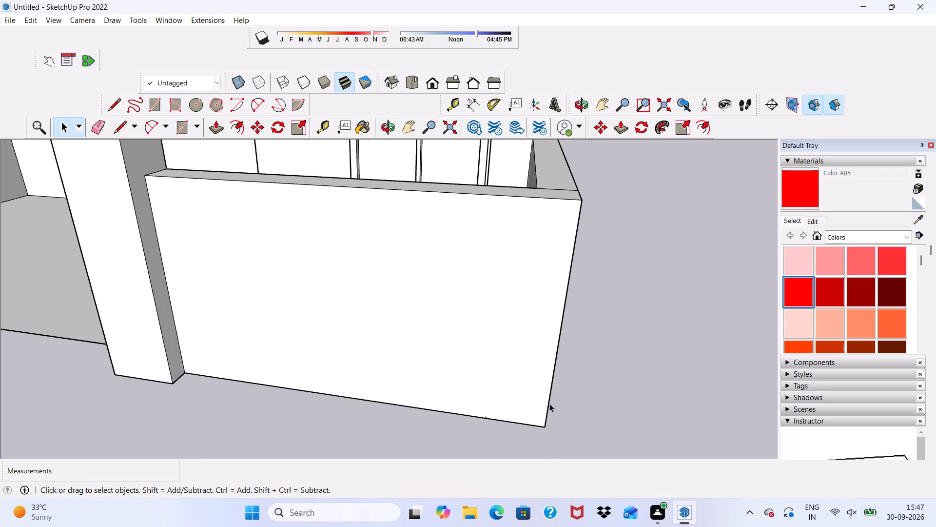
Draw a rectangle 5' high and about 1'5" wide from the bottom outer corner of the front boundary wall.
{"action": "left_click", "coordinate": [155, 97]}
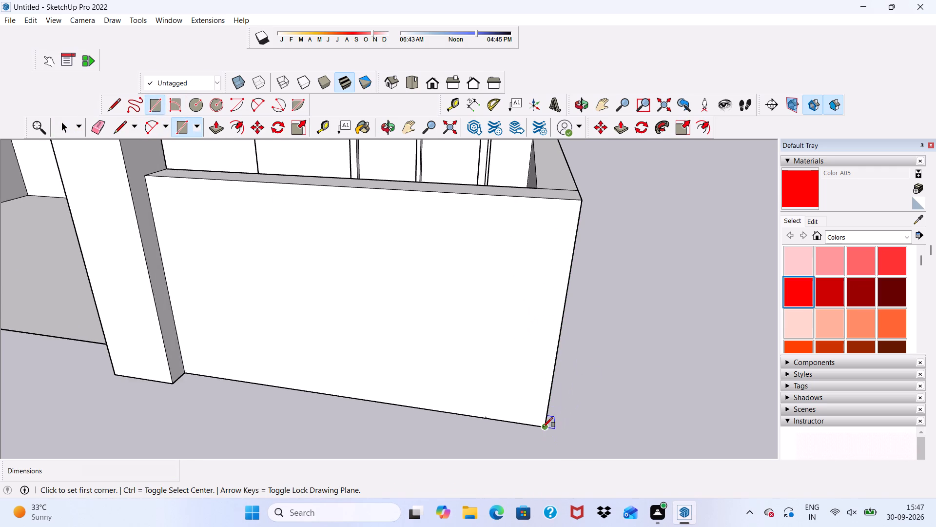
{"action": "left_click", "coordinate": [543, 427]}
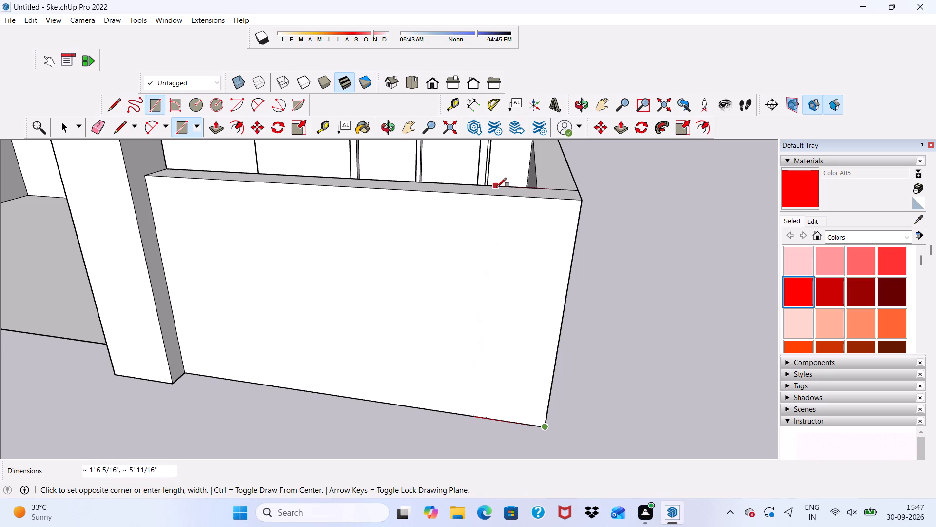
{"action": "left_click", "coordinate": [499, 193]}
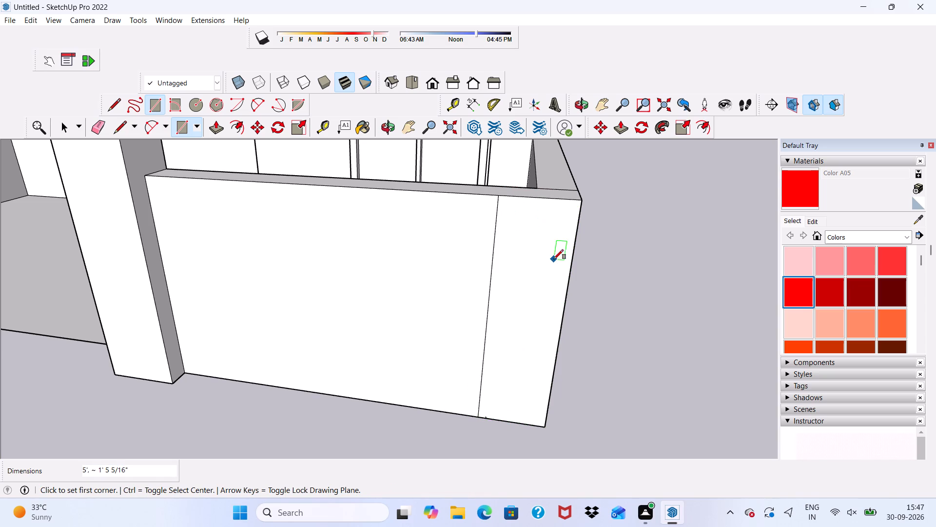
{"action": "key", "text": "space"}
Push/Pull the rectangle at the wall's outer end outward by 6" to form a second projecting pillar.
{"action": "left_click", "coordinate": [518, 269]}
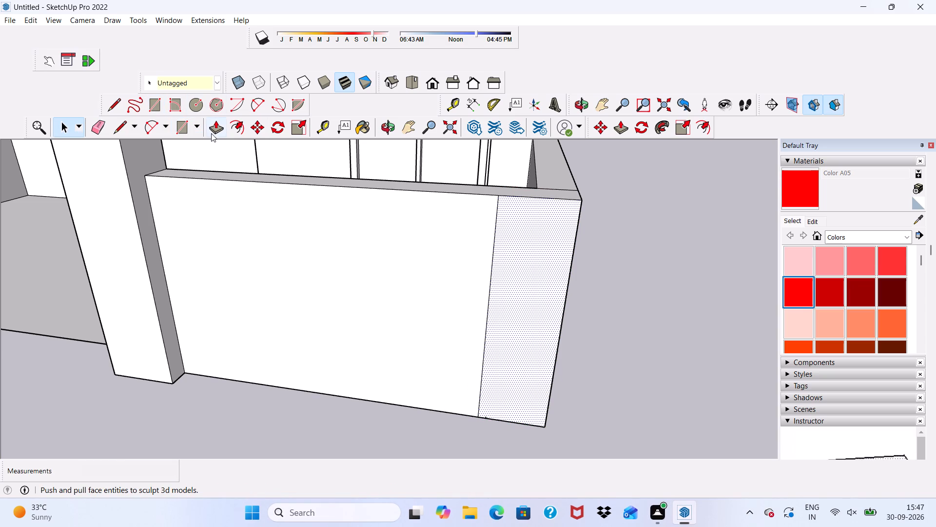
{"action": "left_click", "coordinate": [209, 129]}
{"action": "left_click", "coordinate": [520, 304]}
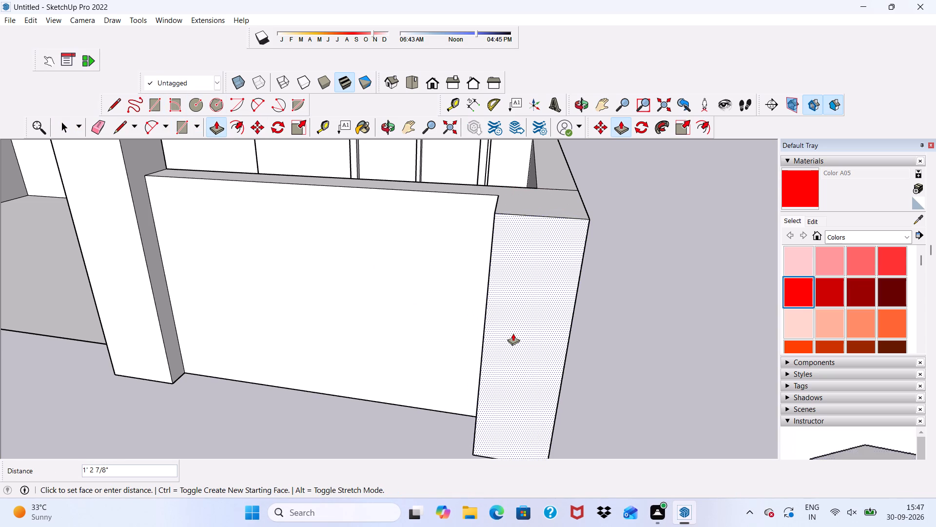
{"action": "type", "text": "6\""}
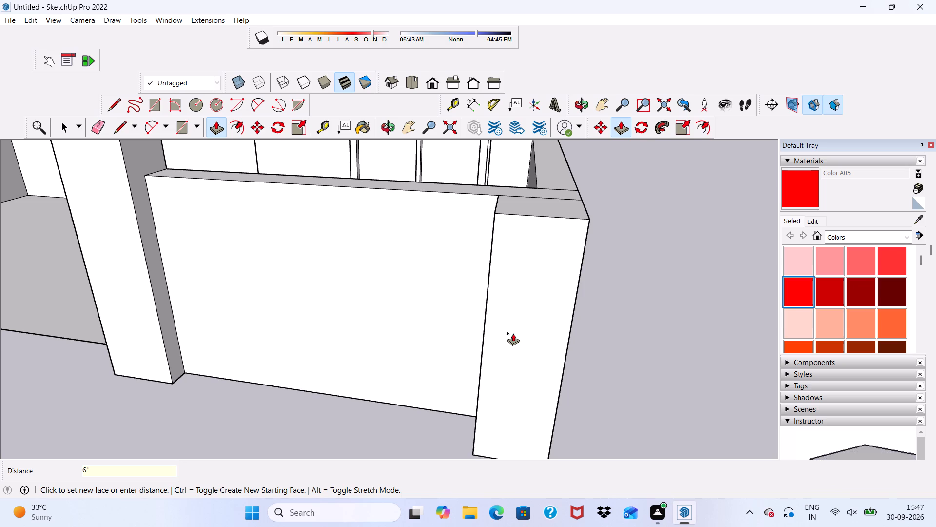
{"action": "key", "text": "Return"}
{"action": "scroll", "coordinate": [513, 333], "scroll_direction": "up", "scroll_amount": 3}
{"action": "scroll", "coordinate": [488, 285], "scroll_direction": "down", "scroll_amount": 11}
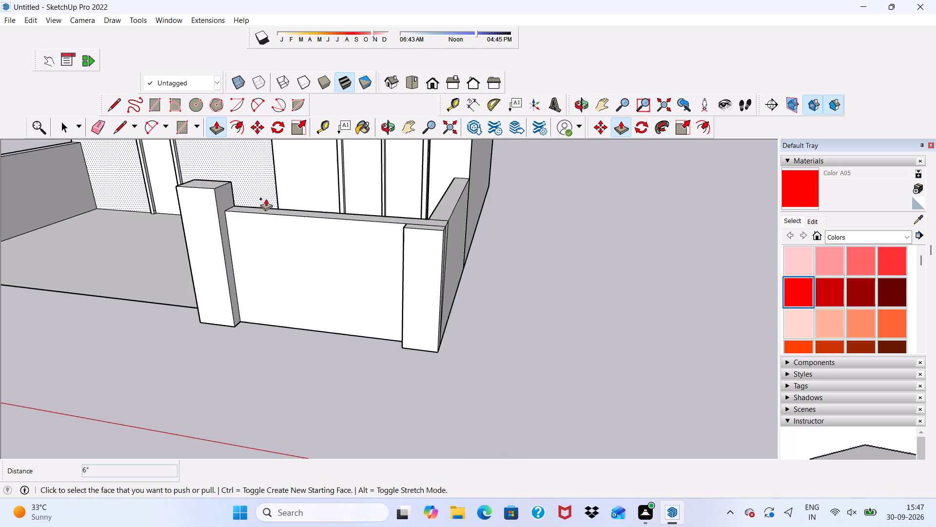
{"action": "scroll", "coordinate": [265, 199], "scroll_direction": "up", "scroll_amount": 4}
{"action": "key", "text": "space"}
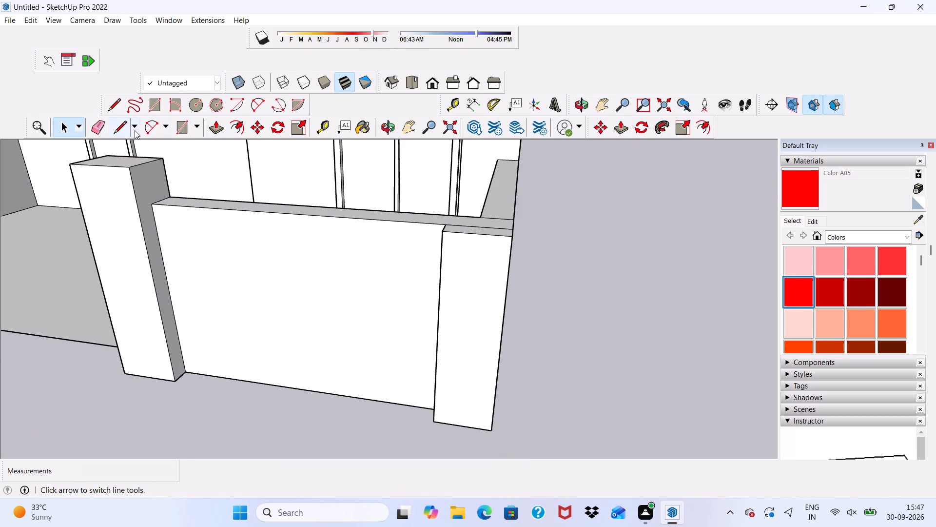
Erase the seam line between the corner pillar's top face and the top of the front wall.
{"action": "left_click", "coordinate": [100, 124]}
{"action": "scroll", "coordinate": [485, 220], "scroll_direction": "up", "scroll_amount": 4}
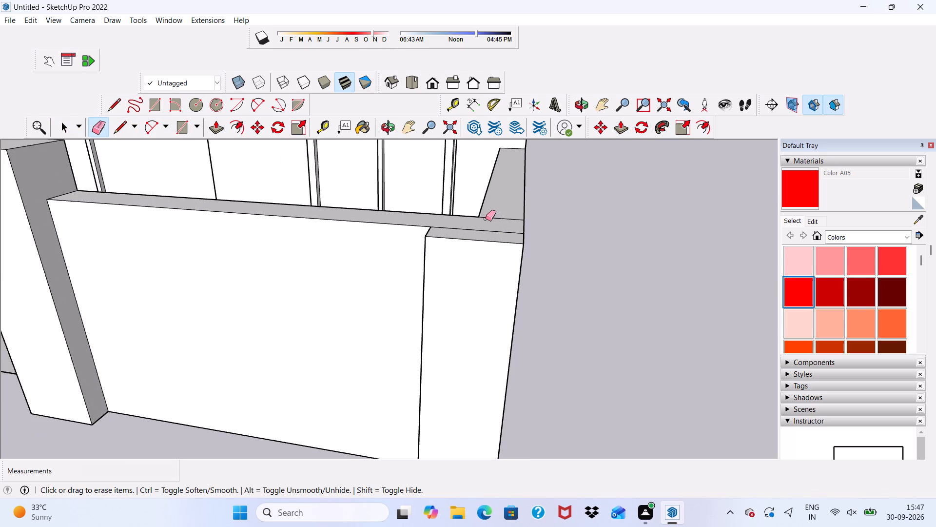
{"action": "left_click", "coordinate": [472, 229]}
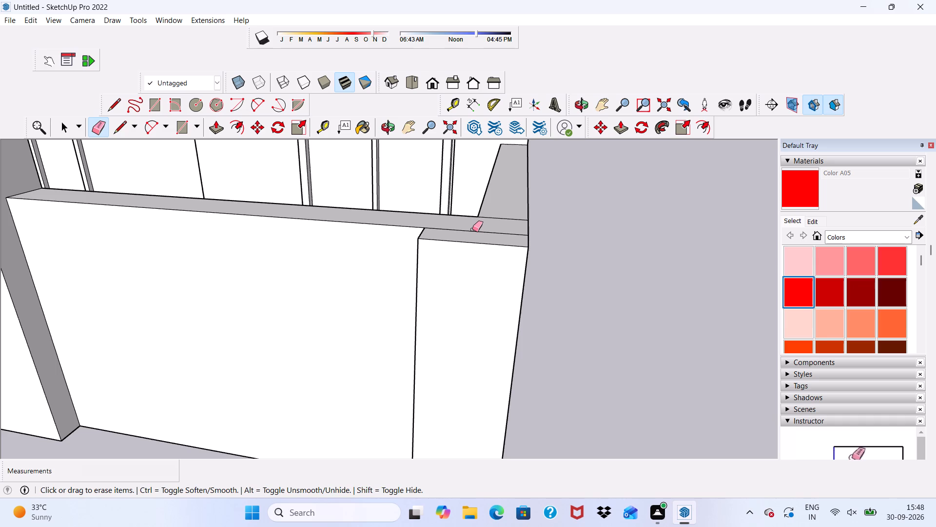
{"action": "left_click", "coordinate": [472, 229]}
Draw a 9" line across the front wall's top from the corner pillar's inner corner to the opposite edge.
{"action": "scroll", "coordinate": [480, 218], "scroll_direction": "down", "scroll_amount": 4}
{"action": "middle_click_drag", "start_coordinate": [480, 215], "coordinate": [441, 297]}
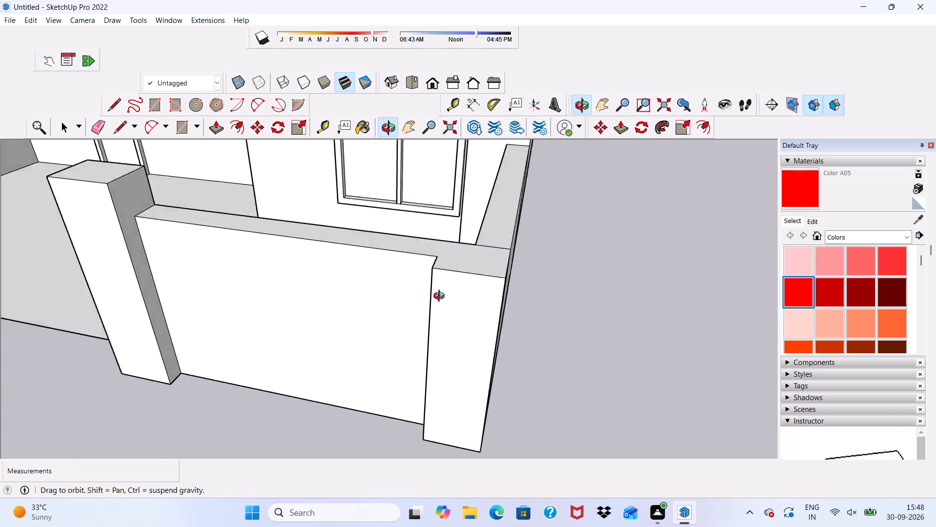
{"action": "middle_click_drag", "start_coordinate": [441, 297], "coordinate": [392, 370]}
{"action": "left_click", "coordinate": [120, 119]}
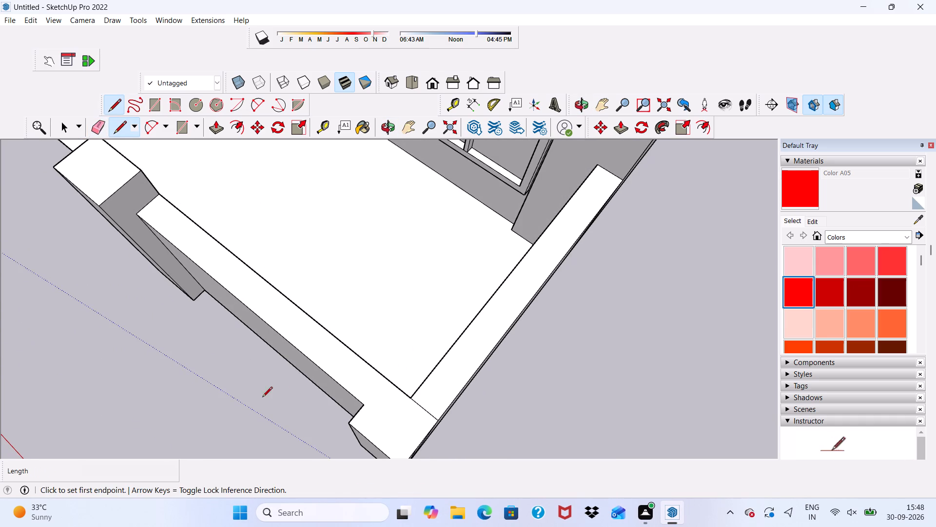
{"action": "left_click", "coordinate": [362, 403]}
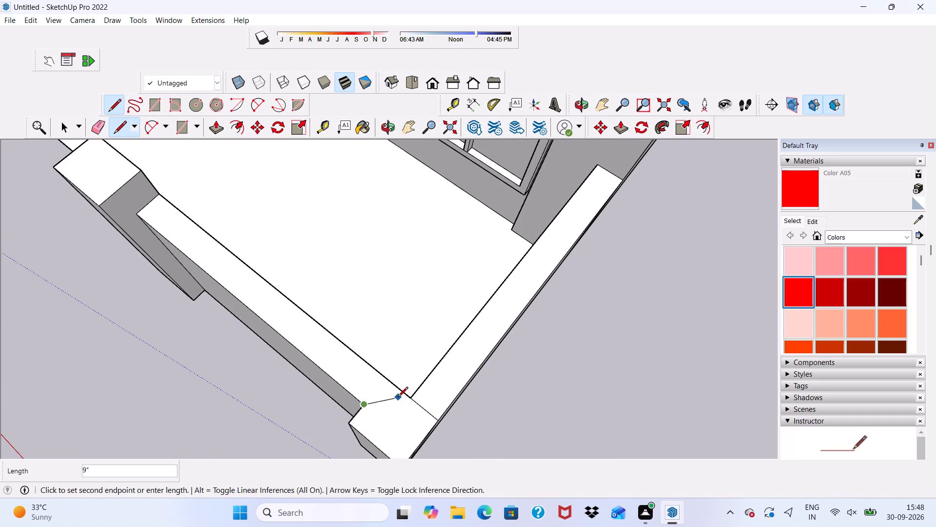
{"action": "scroll", "coordinate": [392, 384], "scroll_direction": "up", "scroll_amount": 4}
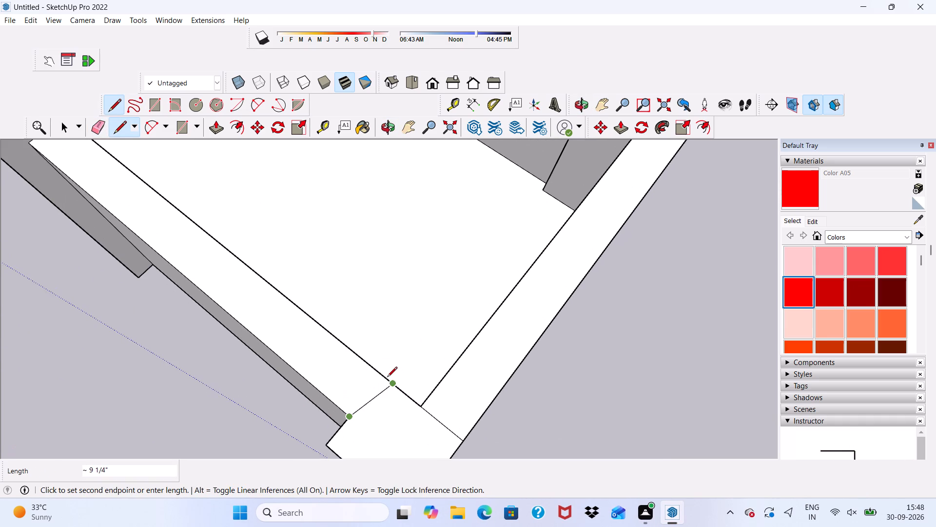
{"action": "scroll", "coordinate": [385, 383], "scroll_direction": "up", "scroll_amount": 4}
{"action": "left_click", "coordinate": [385, 383]}
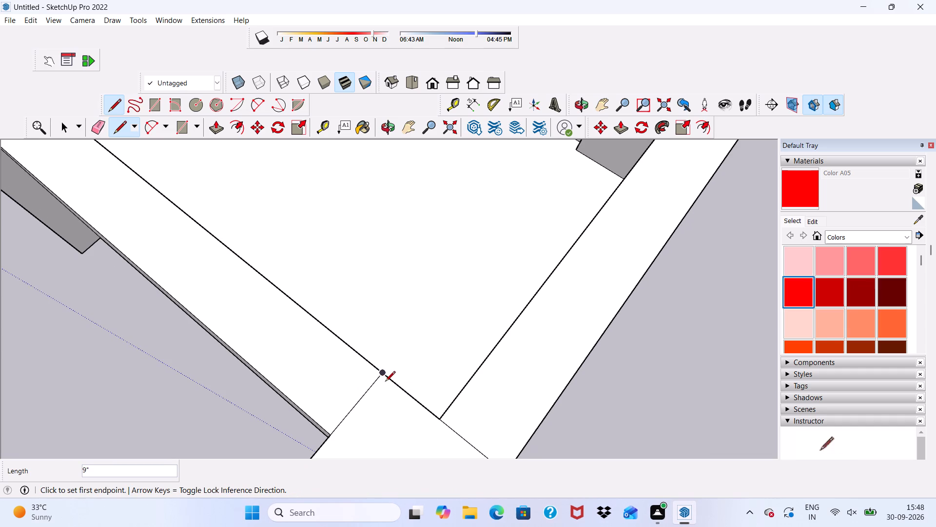
{"action": "key", "text": "space"}
Push/Pull the corner pillar's top face up by 1' above the boundary wall.
{"action": "left_click", "coordinate": [372, 430]}
{"action": "scroll", "coordinate": [372, 430], "scroll_direction": "down", "scroll_amount": 7}
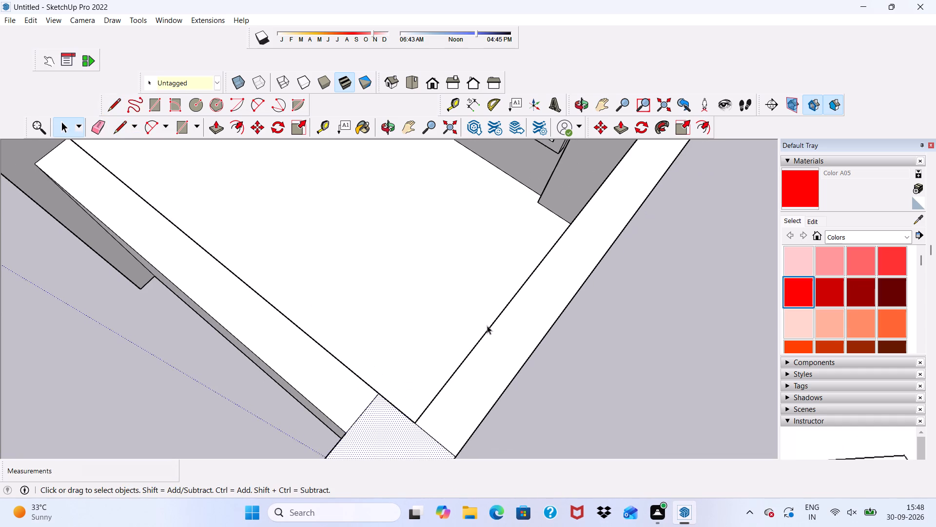
{"action": "scroll", "coordinate": [487, 324], "scroll_direction": "down", "scroll_amount": 2}
{"action": "scroll", "coordinate": [487, 324], "scroll_direction": "up", "scroll_amount": 1}
{"action": "scroll", "coordinate": [487, 324], "scroll_direction": "down", "scroll_amount": 1}
{"action": "scroll", "coordinate": [487, 324], "scroll_direction": "up", "scroll_amount": 1}
{"action": "scroll", "coordinate": [487, 324], "scroll_direction": "down", "scroll_amount": 5}
{"action": "middle_click_drag", "start_coordinate": [459, 378], "coordinate": [478, 327]}
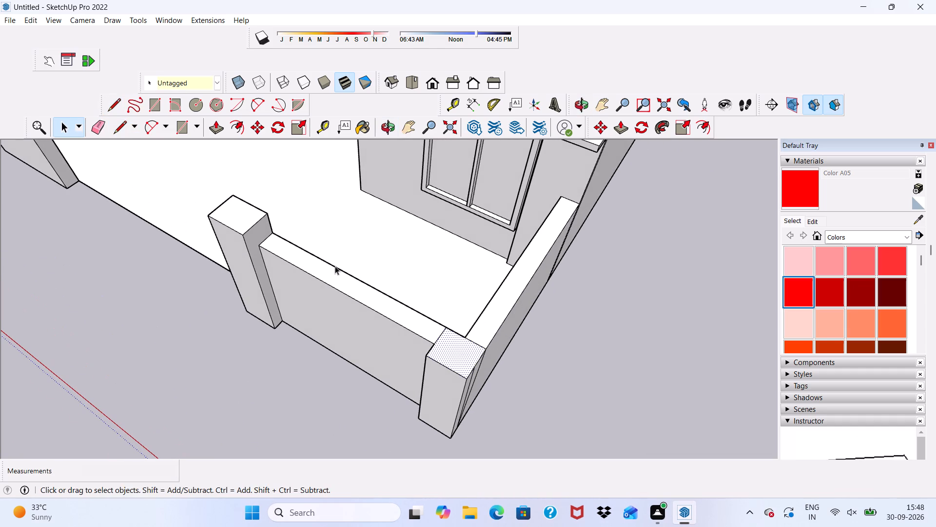
{"action": "left_click", "coordinate": [212, 124]}
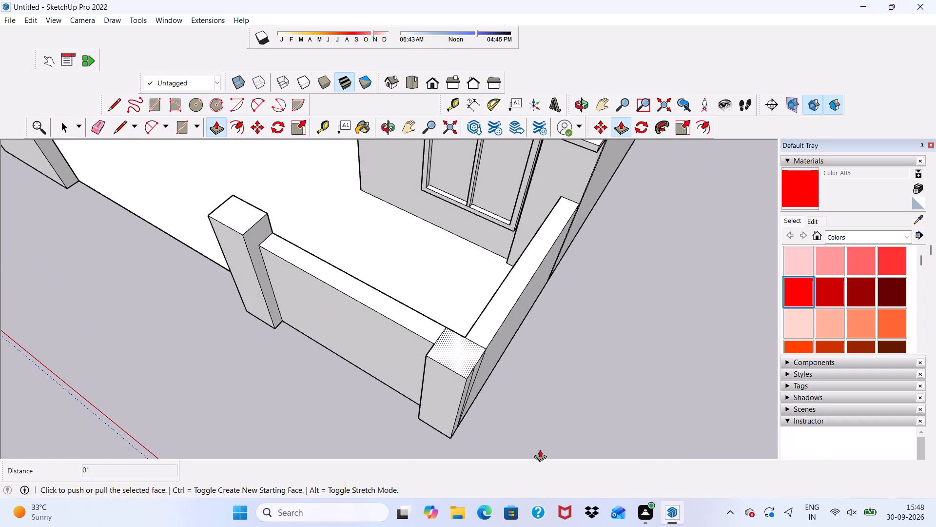
{"action": "left_click", "coordinate": [462, 357]}
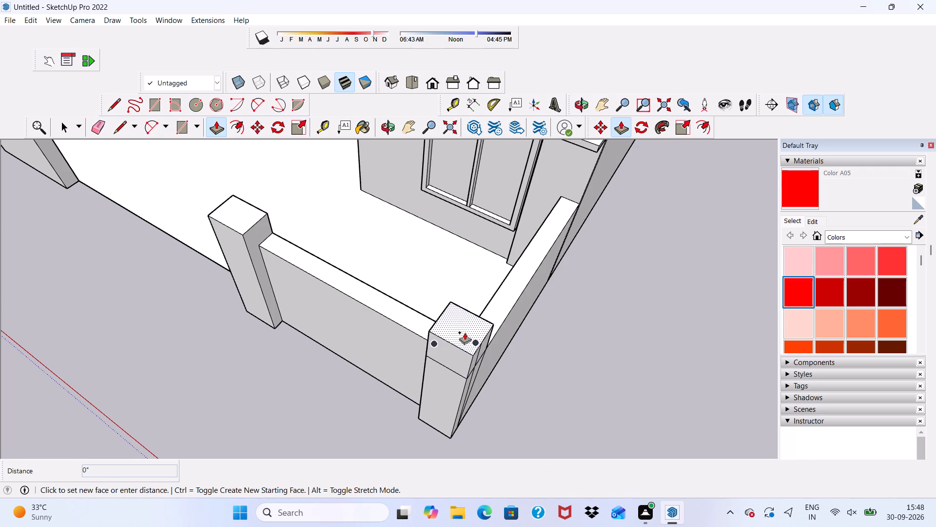
{"action": "type", "text": "1'"}
{"action": "key", "text": "Return"}
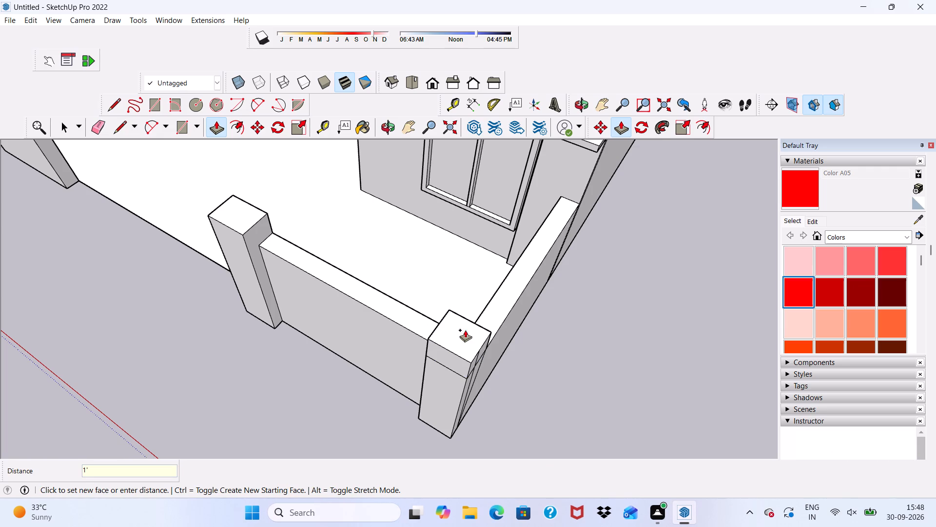
Erase the leftover seam lines on the corner pillar's front and outer side faces.
{"action": "scroll", "coordinate": [466, 329], "scroll_direction": "down", "scroll_amount": 4}
{"action": "middle_click_drag", "start_coordinate": [401, 333], "coordinate": [507, 165]}
{"action": "scroll", "coordinate": [497, 233], "scroll_direction": "up", "scroll_amount": 3}
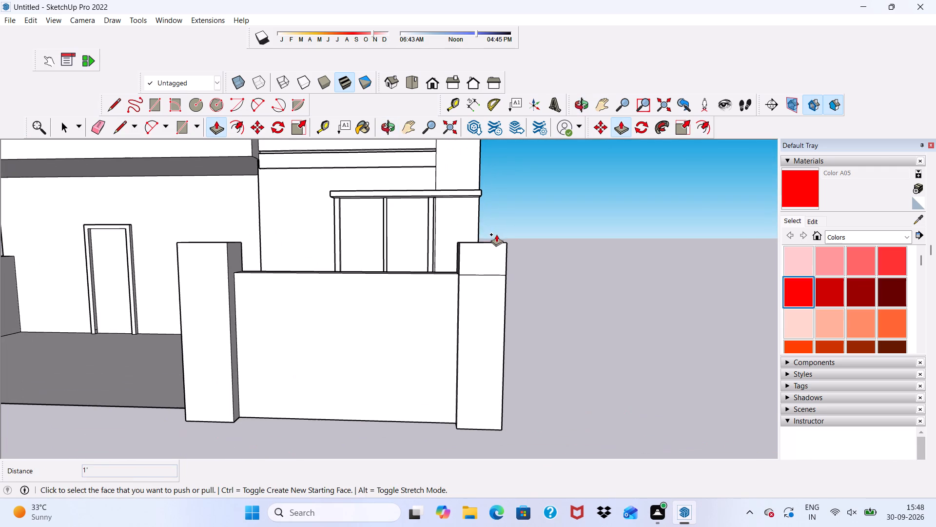
{"action": "left_click", "coordinate": [100, 119]}
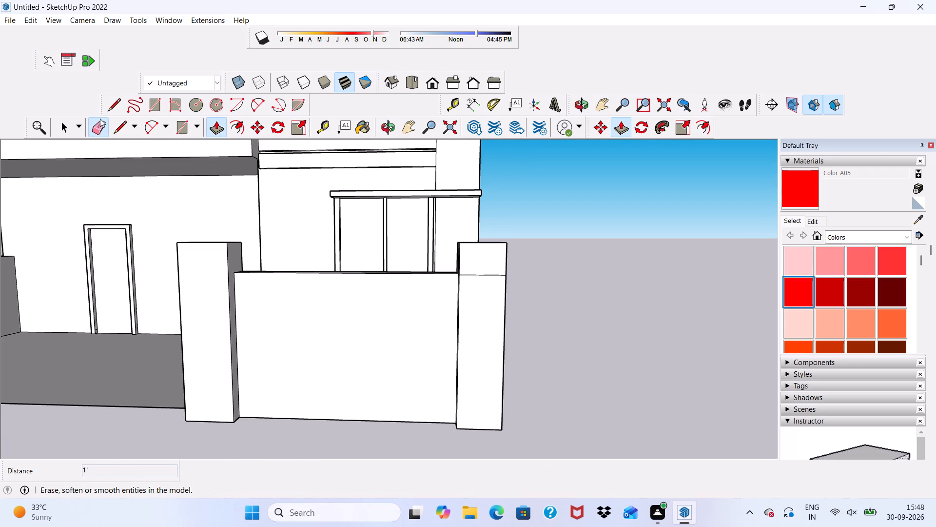
{"action": "scroll", "coordinate": [440, 333], "scroll_direction": "up", "scroll_amount": 8}
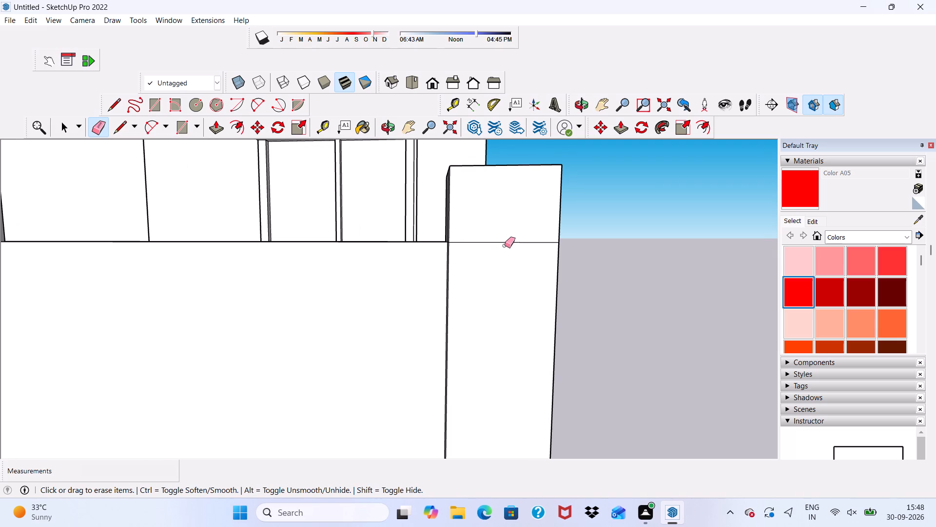
{"action": "left_click", "coordinate": [510, 242]}
{"action": "scroll", "coordinate": [510, 244], "scroll_direction": "down", "scroll_amount": 4}
{"action": "middle_click_drag", "start_coordinate": [512, 243], "coordinate": [255, 286]}
{"action": "middle_click", "coordinate": [256, 285]}
{"action": "scroll", "coordinate": [194, 267], "scroll_direction": "up", "scroll_amount": 4}
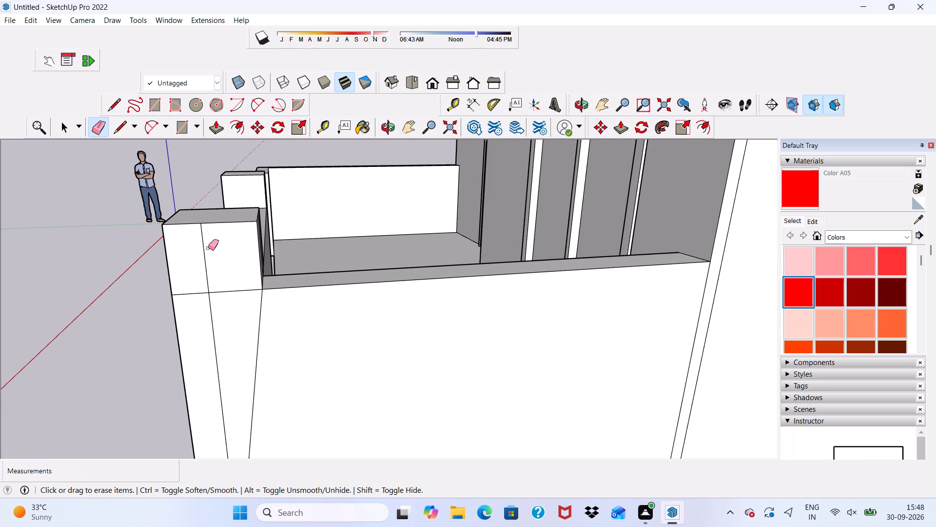
{"action": "left_click_drag", "start_coordinate": [199, 252], "coordinate": [209, 306]}
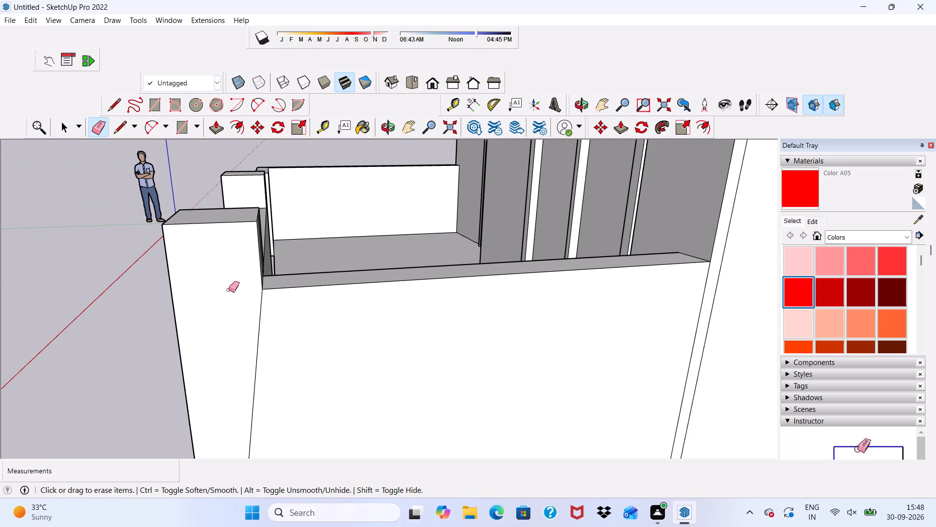
Erase the remaining seam lines on the corner pillar's side faces, including those above and beside the front wall's top.
{"action": "scroll", "coordinate": [232, 314], "scroll_direction": "down", "scroll_amount": 1}
{"action": "scroll", "coordinate": [234, 328], "scroll_direction": "up", "scroll_amount": 1}
{"action": "scroll", "coordinate": [234, 328], "scroll_direction": "down", "scroll_amount": 11}
{"action": "middle_click_drag", "start_coordinate": [295, 284], "coordinate": [412, 264]}
{"action": "scroll", "coordinate": [412, 264], "scroll_direction": "up", "scroll_amount": 5}
{"action": "scroll", "coordinate": [378, 322], "scroll_direction": "up", "scroll_amount": 2}
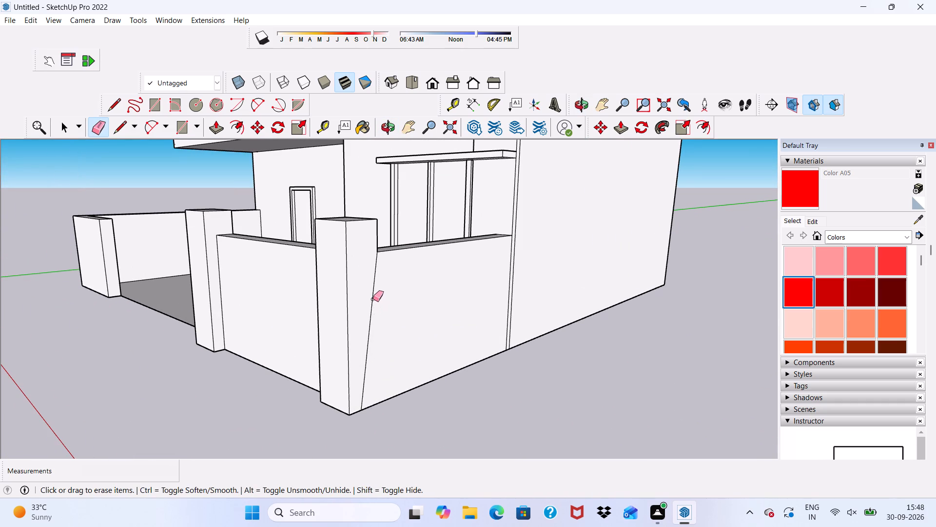
{"action": "left_click", "coordinate": [373, 297]}
{"action": "scroll", "coordinate": [373, 299], "scroll_direction": "down", "scroll_amount": 3}
{"action": "middle_click_drag", "start_coordinate": [373, 294], "coordinate": [607, 311]}
{"action": "scroll", "coordinate": [577, 297], "scroll_direction": "down", "scroll_amount": 1}
{"action": "scroll", "coordinate": [541, 275], "scroll_direction": "up", "scroll_amount": 10}
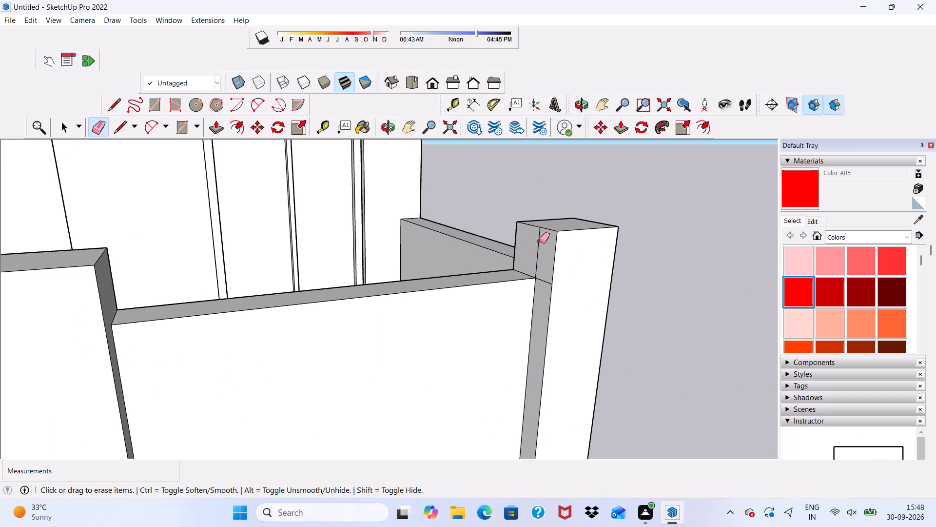
{"action": "left_click", "coordinate": [537, 238]}
{"action": "left_click", "coordinate": [537, 250]}
{"action": "scroll", "coordinate": [539, 262], "scroll_direction": "up", "scroll_amount": 4}
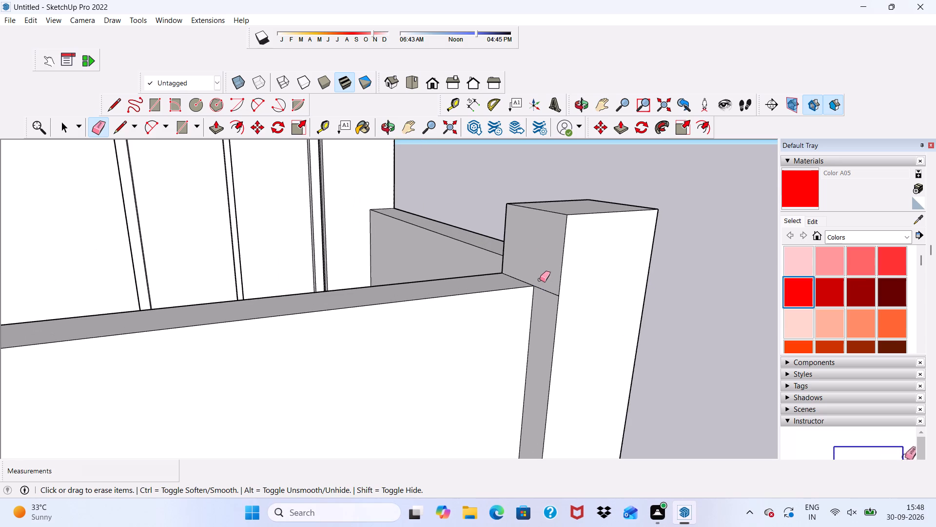
{"action": "left_click", "coordinate": [539, 288]}
Examine the front boundary wall, its raised pillars and the short wall across the gate opening from several angles.
{"action": "scroll", "coordinate": [523, 269], "scroll_direction": "up", "scroll_amount": 4}
{"action": "scroll", "coordinate": [523, 269], "scroll_direction": "down", "scroll_amount": 2}
{"action": "middle_click_drag", "start_coordinate": [523, 268], "coordinate": [522, 268]}
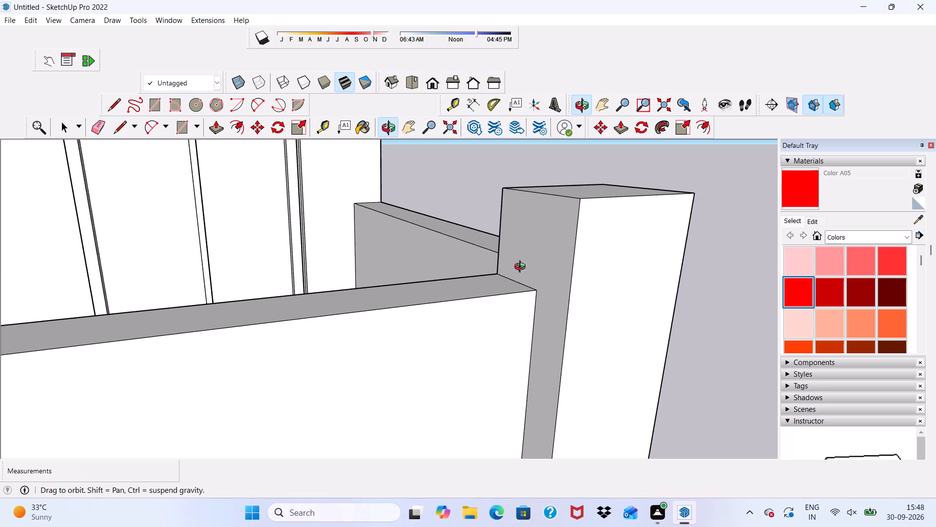
{"action": "middle_click_drag", "start_coordinate": [522, 268], "coordinate": [398, 283]}
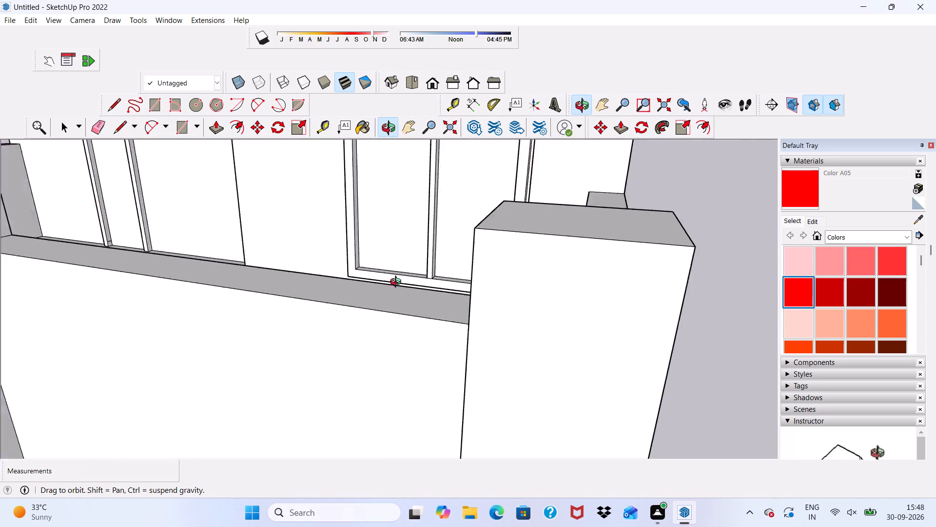
{"action": "middle_click_drag", "start_coordinate": [398, 283], "coordinate": [565, 282]}
{"action": "scroll", "coordinate": [572, 282], "scroll_direction": "up", "scroll_amount": 1}
{"action": "scroll", "coordinate": [575, 278], "scroll_direction": "down", "scroll_amount": 11}
{"action": "scroll", "coordinate": [577, 280], "scroll_direction": "up", "scroll_amount": 1}
{"action": "scroll", "coordinate": [579, 279], "scroll_direction": "down", "scroll_amount": 6}
{"action": "middle_click_drag", "start_coordinate": [571, 305], "coordinate": [720, 261]}
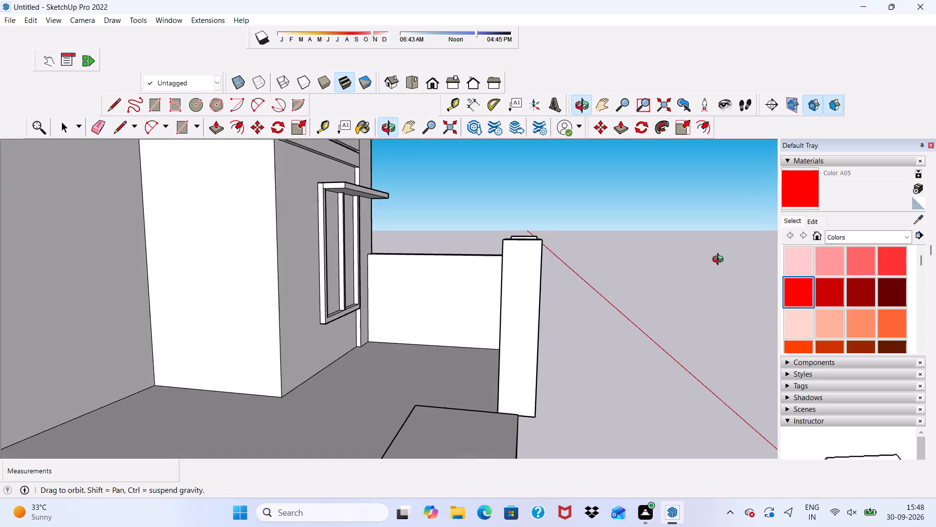
{"action": "middle_click_drag", "start_coordinate": [720, 261], "coordinate": [415, 285]}
{"action": "scroll", "coordinate": [299, 251], "scroll_direction": "down", "scroll_amount": 15}
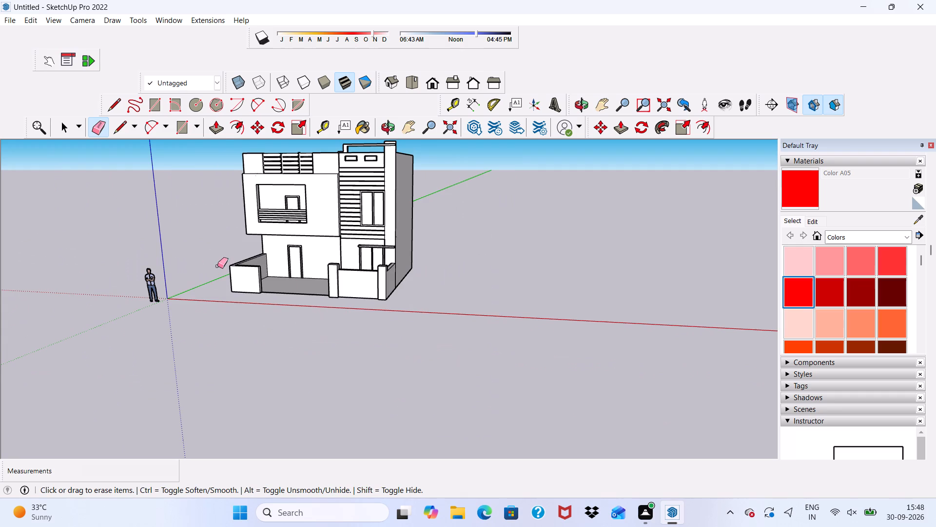
{"action": "scroll", "coordinate": [185, 271], "scroll_direction": "up", "scroll_amount": 7}
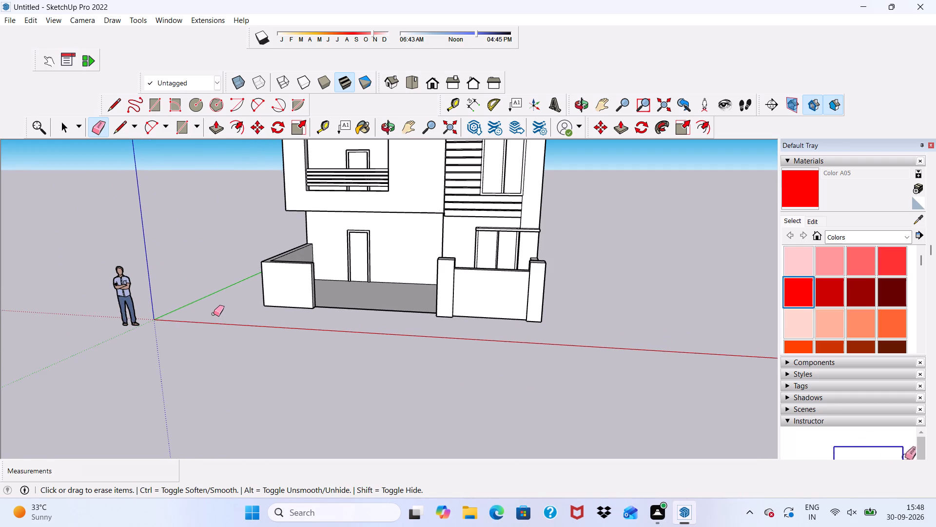
{"action": "key", "text": "space"}
Draw a full-height rectangle about 1' 7 3/4" wide and 5' high on the short front wall's gate-side end.
{"action": "scroll", "coordinate": [234, 319], "scroll_direction": "down", "scroll_amount": 1}
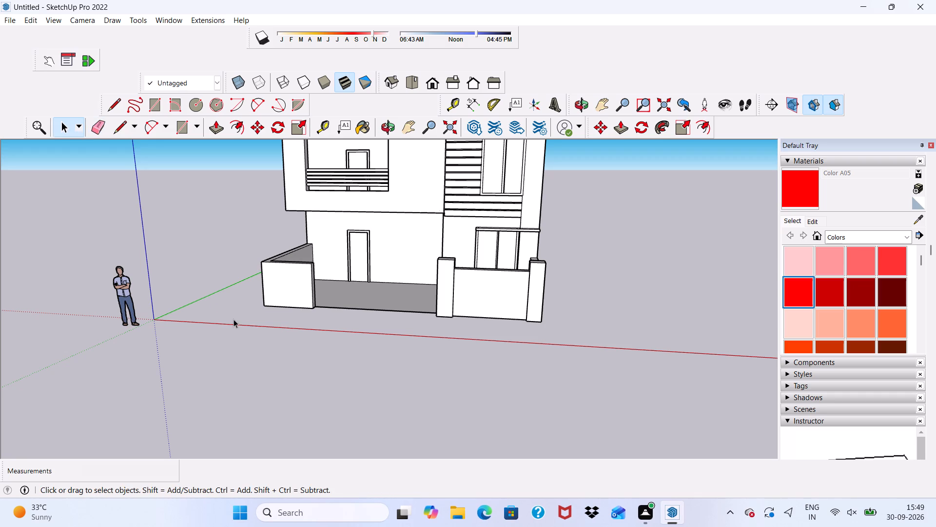
{"action": "scroll", "coordinate": [234, 319], "scroll_direction": "down", "scroll_amount": 1}
{"action": "scroll", "coordinate": [236, 315], "scroll_direction": "up", "scroll_amount": 5}
{"action": "middle_click_drag", "start_coordinate": [285, 237], "coordinate": [332, 242]}
{"action": "scroll", "coordinate": [332, 242], "scroll_direction": "up", "scroll_amount": 5}
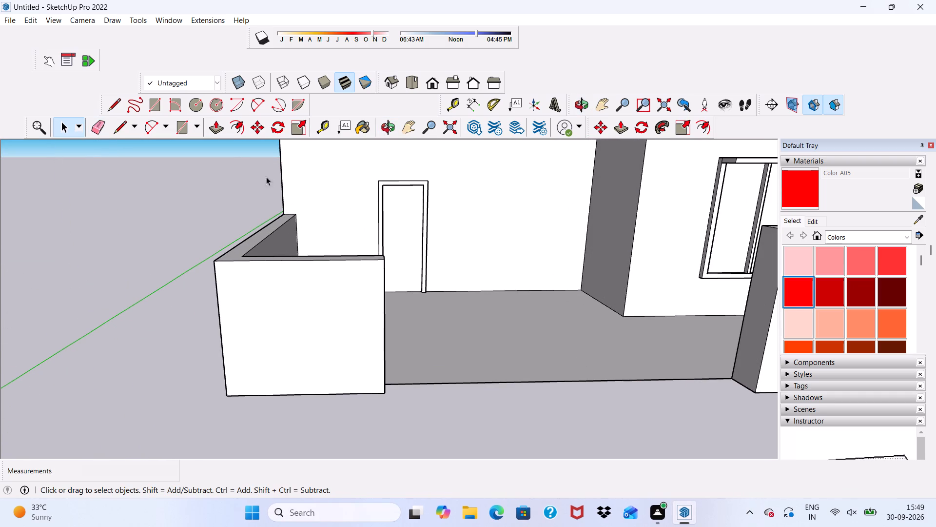
{"action": "left_click", "coordinate": [150, 105]}
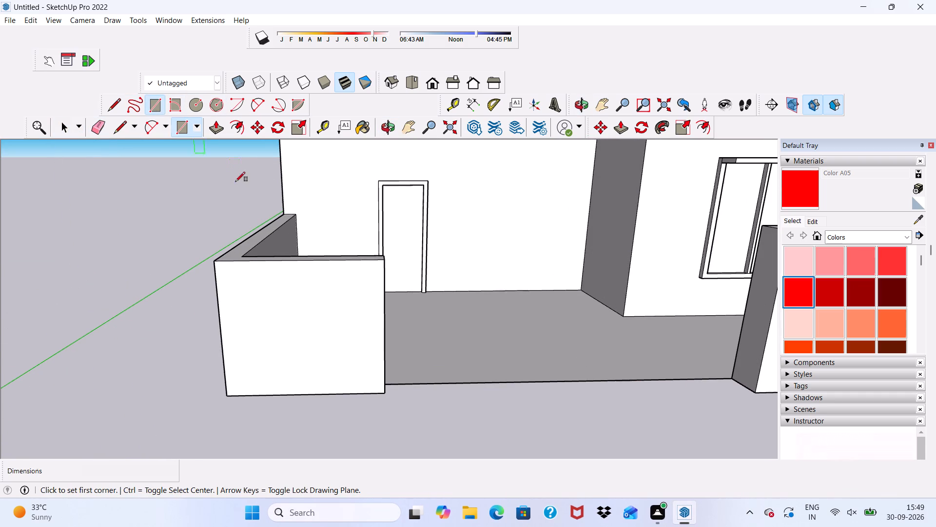
{"action": "scroll", "coordinate": [413, 250], "scroll_direction": "up", "scroll_amount": 3}
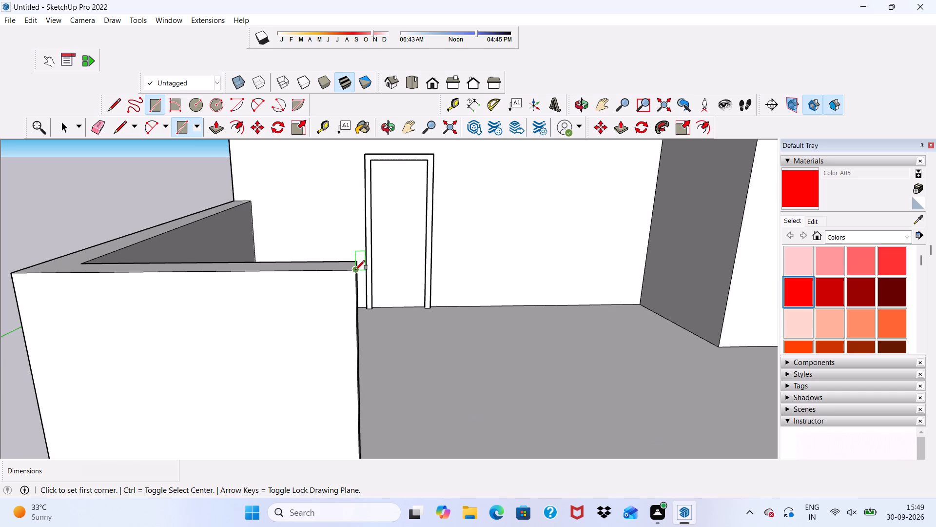
{"action": "left_click", "coordinate": [354, 267]}
{"action": "scroll", "coordinate": [354, 268], "scroll_direction": "down", "scroll_amount": 10}
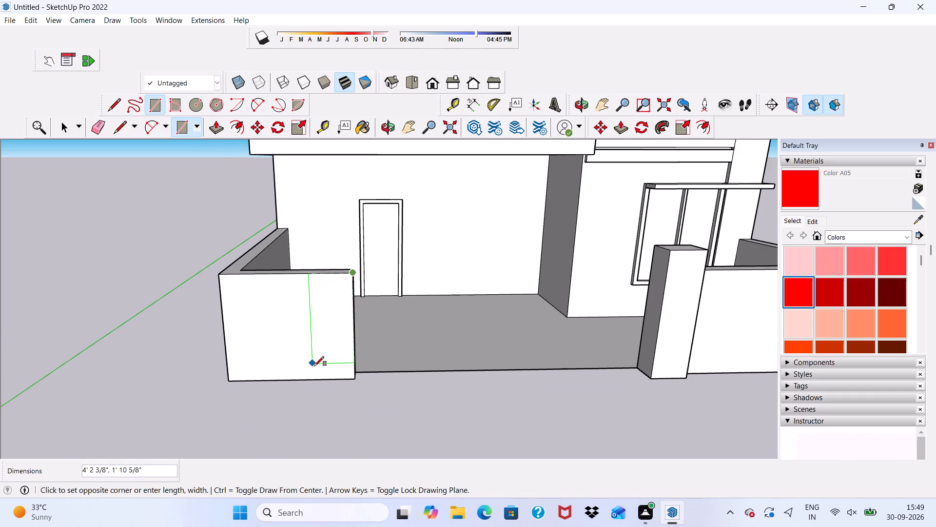
{"action": "scroll", "coordinate": [311, 378], "scroll_direction": "up", "scroll_amount": 4}
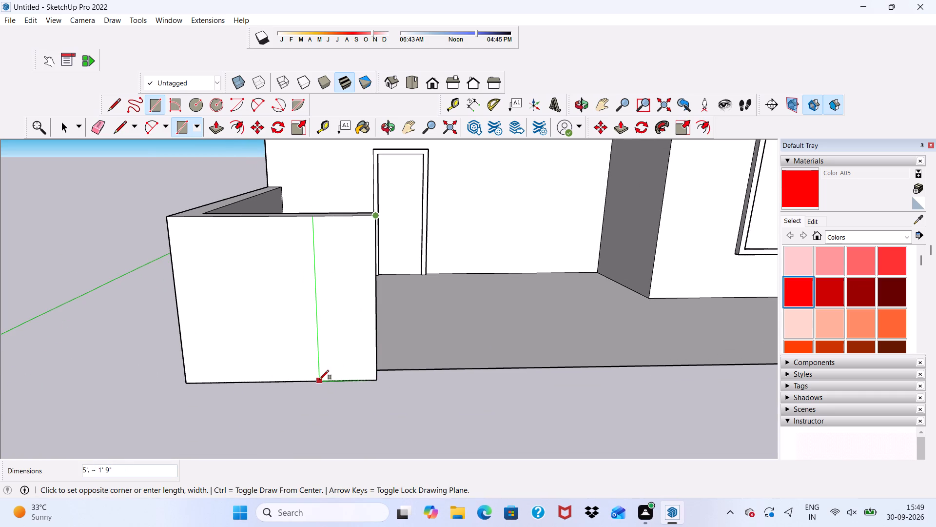
{"action": "left_click", "coordinate": [323, 378]}
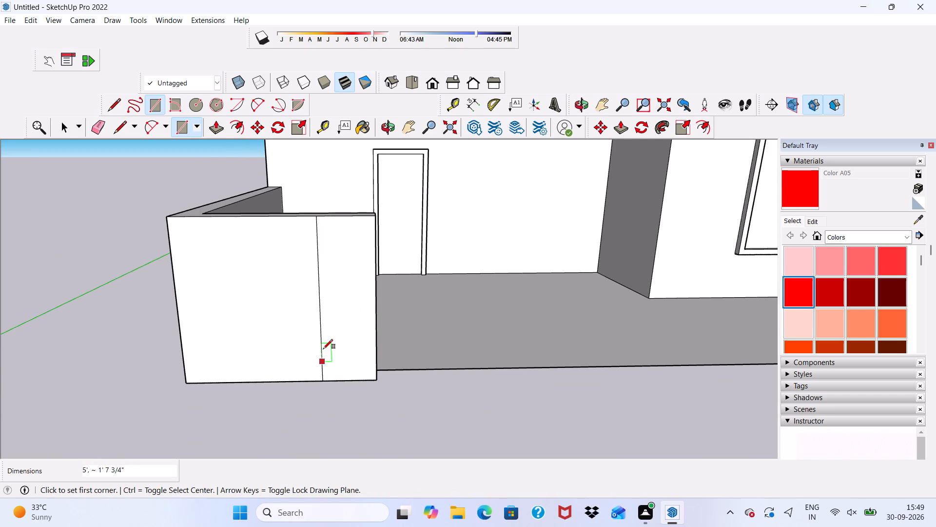
Draw a second full-height rectangle about 1' 2 9/16" wide and 5' high at the short front wall's outer corner.
{"action": "left_click", "coordinate": [211, 218]}
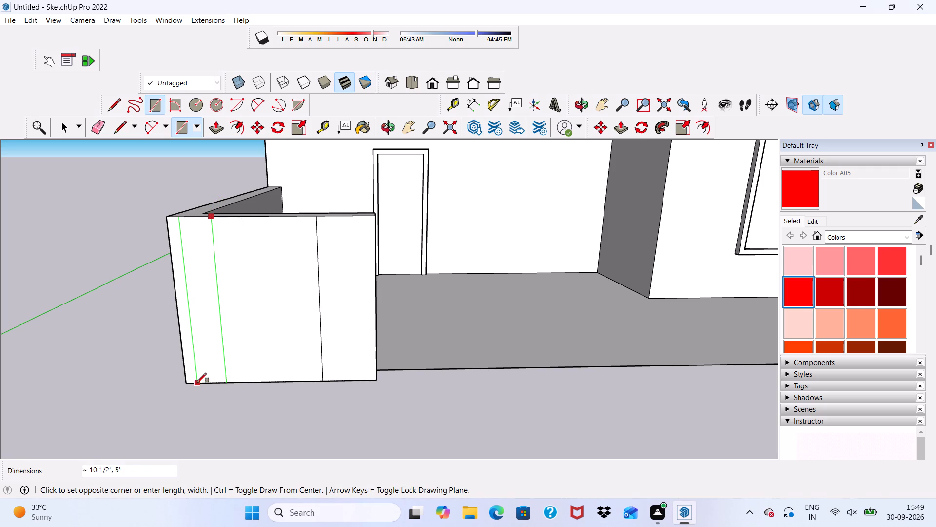
{"action": "scroll", "coordinate": [200, 377], "scroll_direction": "up", "scroll_amount": 3}
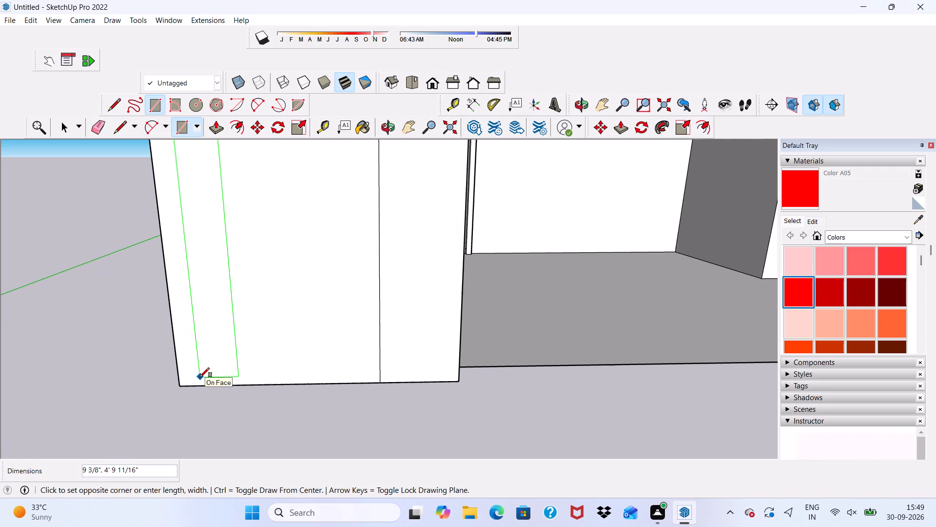
{"action": "scroll", "coordinate": [200, 377], "scroll_direction": "up", "scroll_amount": 1}
{"action": "left_click", "coordinate": [185, 387]}
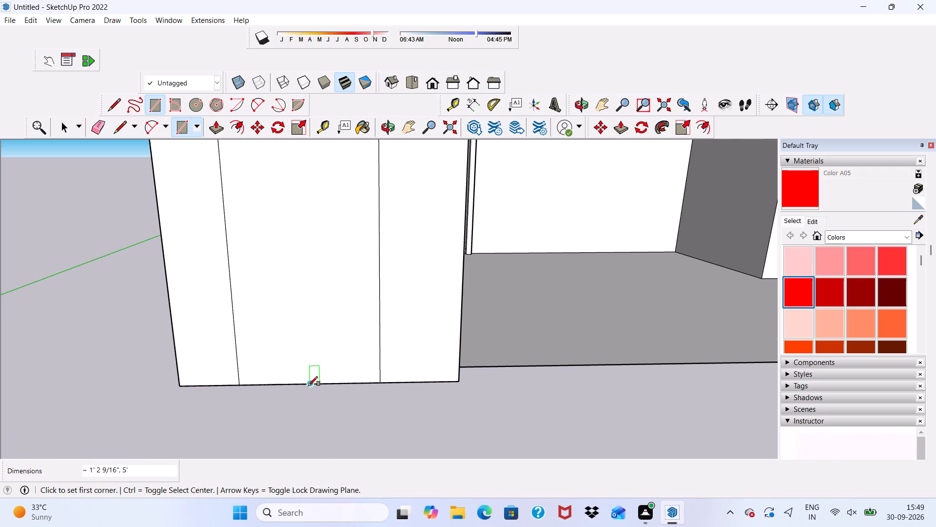
Push/Pull the gate-side and outer-corner strips of the short front wall outward by 6".
{"action": "key", "text": "space"}
{"action": "left_click", "coordinate": [439, 334]}
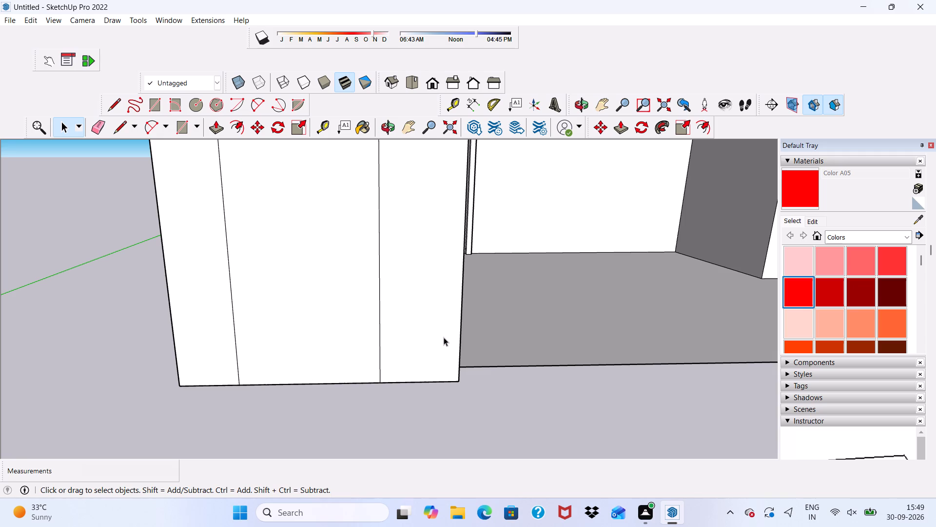
{"action": "left_click", "coordinate": [209, 127]}
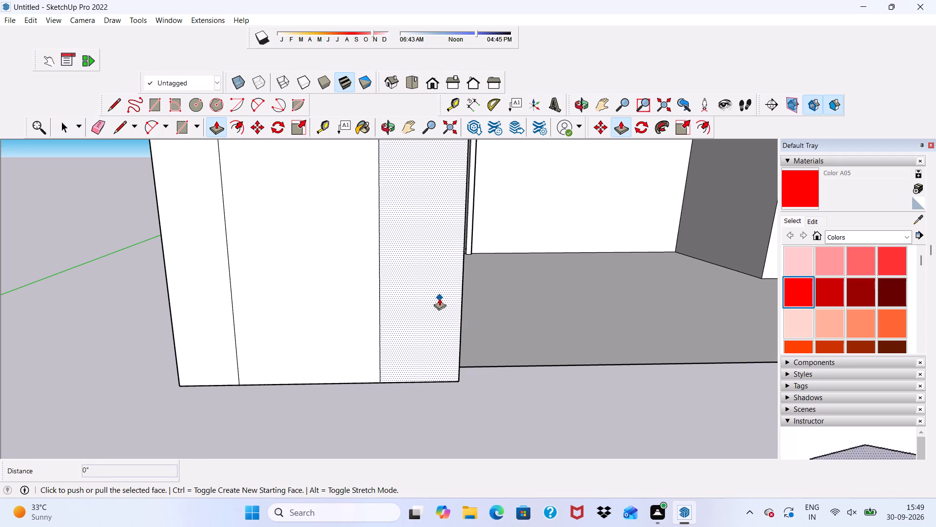
{"action": "left_click", "coordinate": [439, 298]}
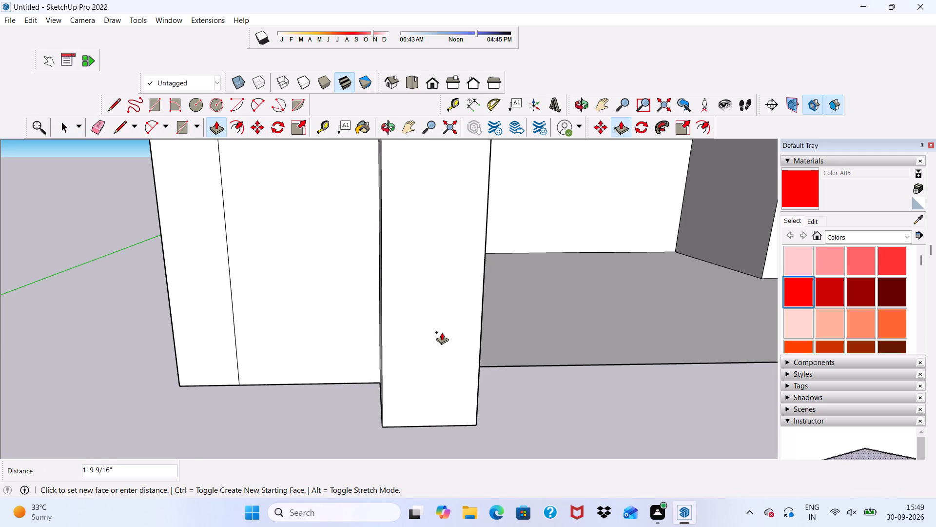
{"action": "key", "text": "6"}
{"action": "key", "text": "shift+quotedbl"}
{"action": "key", "text": "Return"}
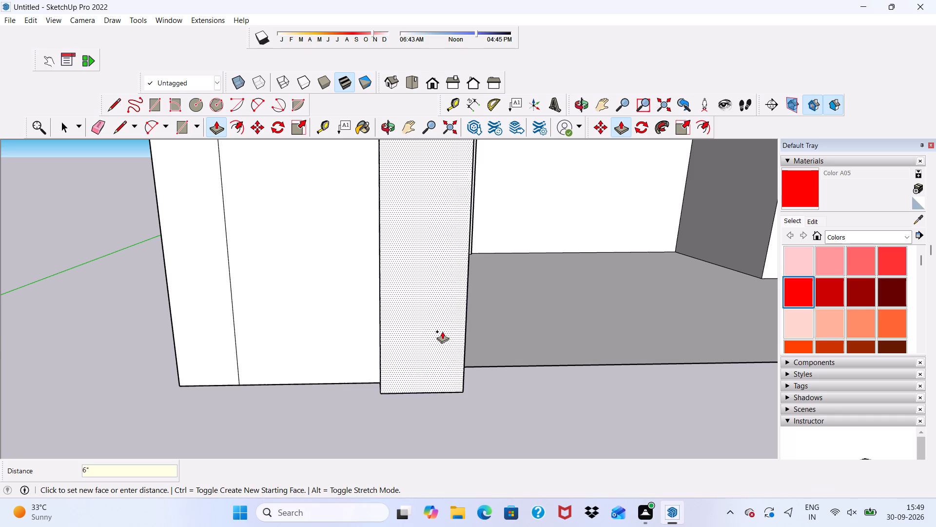
{"action": "scroll", "coordinate": [450, 336], "scroll_direction": "down", "scroll_amount": 4}
{"action": "left_click", "coordinate": [271, 317]}
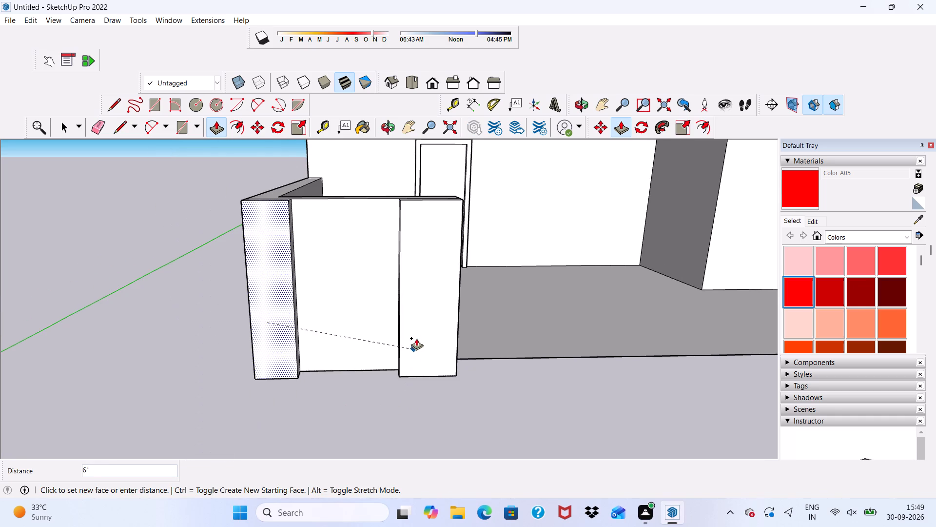
{"action": "left_click", "coordinate": [421, 324]}
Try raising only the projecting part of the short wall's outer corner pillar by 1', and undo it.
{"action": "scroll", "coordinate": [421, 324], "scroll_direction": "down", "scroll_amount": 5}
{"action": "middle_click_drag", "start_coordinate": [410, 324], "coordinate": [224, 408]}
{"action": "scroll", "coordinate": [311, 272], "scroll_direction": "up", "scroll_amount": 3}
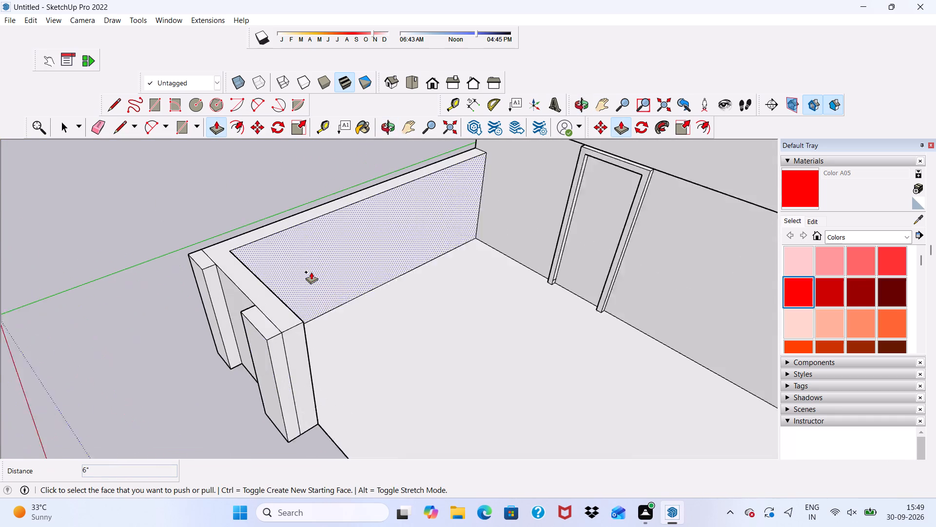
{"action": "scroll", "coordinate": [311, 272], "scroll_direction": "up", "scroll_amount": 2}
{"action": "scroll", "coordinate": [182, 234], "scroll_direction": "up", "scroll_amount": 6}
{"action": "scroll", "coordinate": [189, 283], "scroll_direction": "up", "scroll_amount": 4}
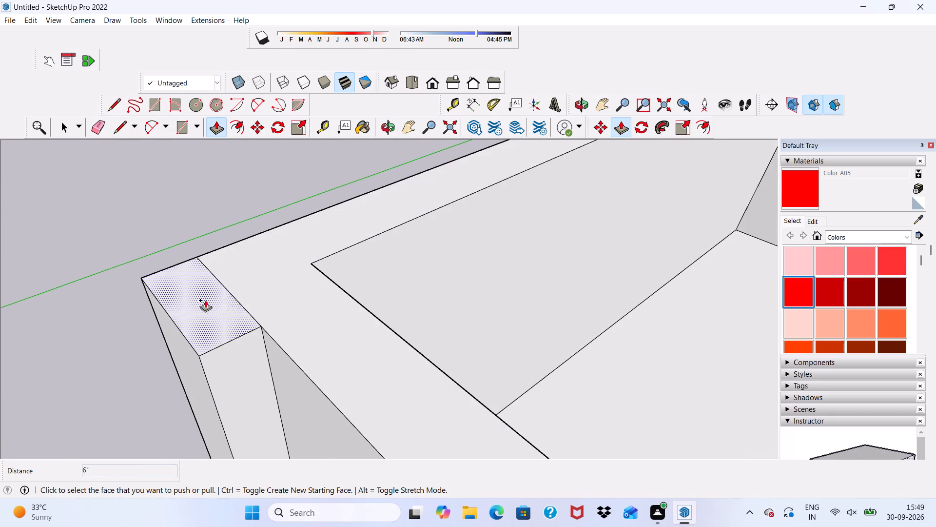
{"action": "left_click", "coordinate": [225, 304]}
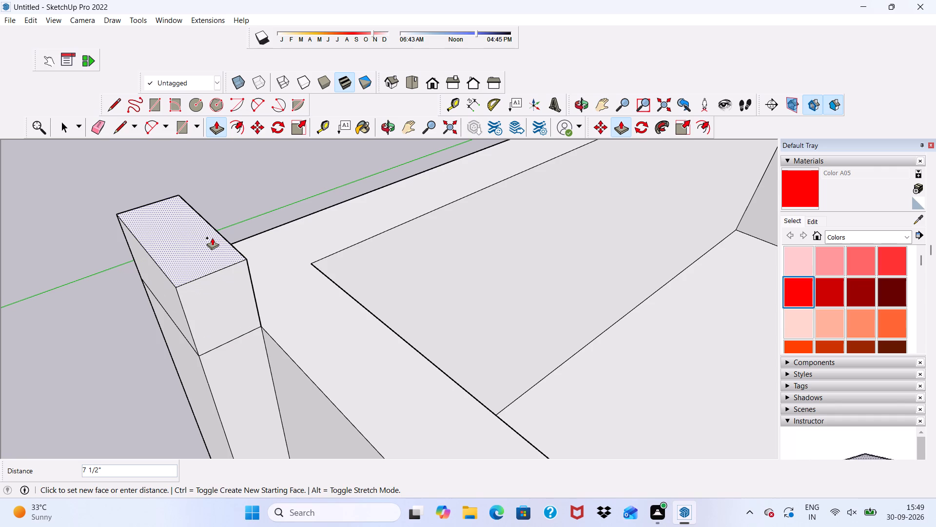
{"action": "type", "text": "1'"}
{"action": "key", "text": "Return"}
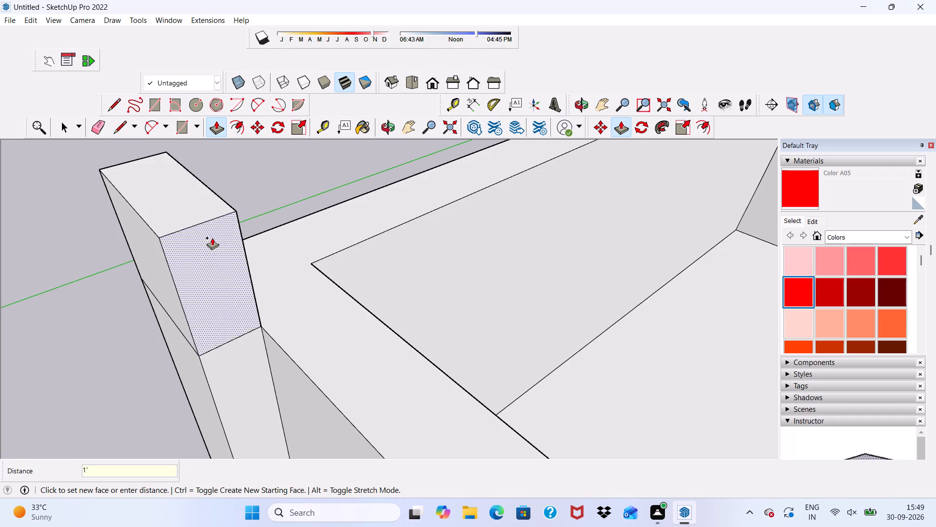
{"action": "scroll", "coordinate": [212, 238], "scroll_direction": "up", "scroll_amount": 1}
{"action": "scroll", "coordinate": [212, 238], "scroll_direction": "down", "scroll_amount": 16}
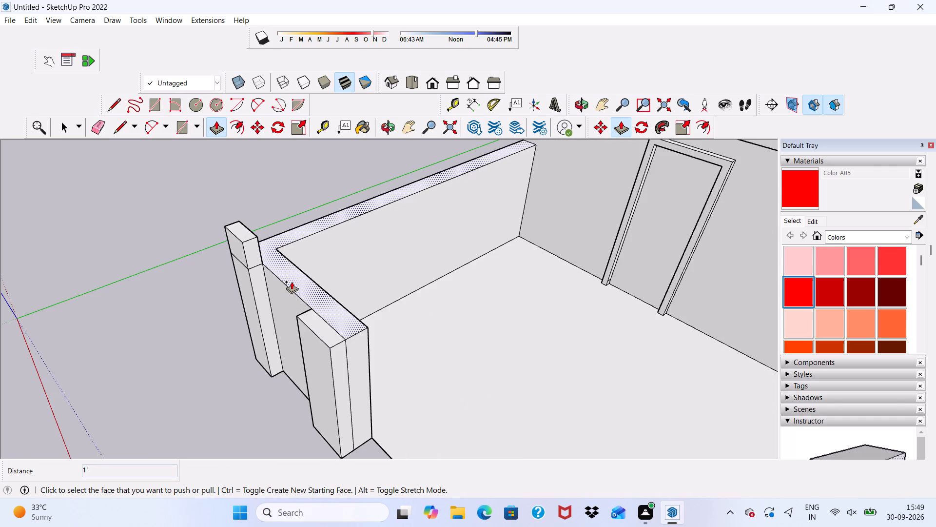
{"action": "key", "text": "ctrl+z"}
Draw a 9" line across the short front wall's top from the outer pillar's inner corner to the opposite edge.
{"action": "scroll", "coordinate": [255, 243], "scroll_direction": "up", "scroll_amount": 10}
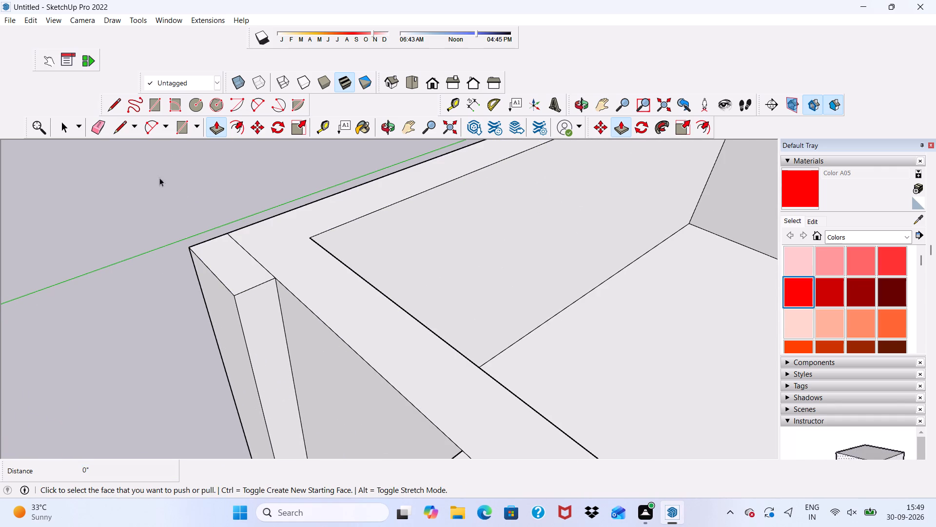
{"action": "key", "text": "space"}
{"action": "left_click", "coordinate": [120, 129]}
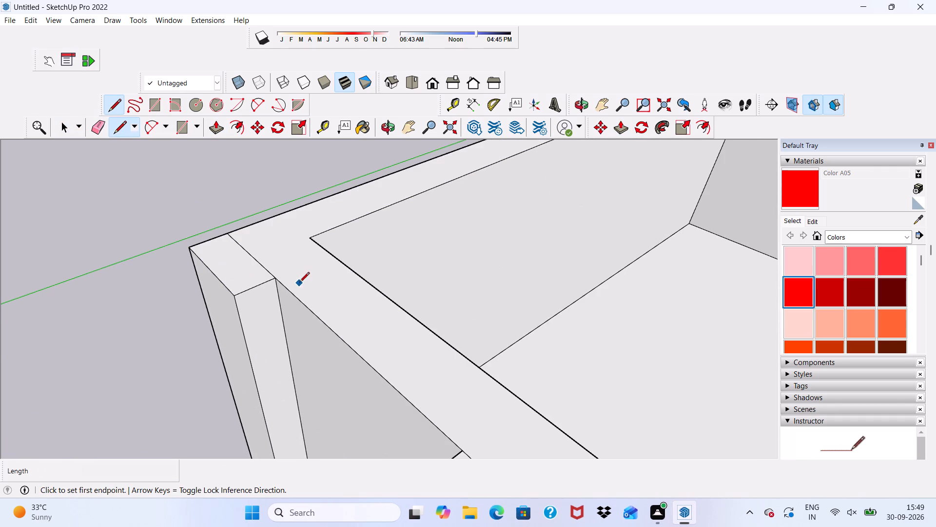
{"action": "scroll", "coordinate": [292, 266], "scroll_direction": "up", "scroll_amount": 4}
{"action": "scroll", "coordinate": [292, 265], "scroll_direction": "down", "scroll_amount": 3}
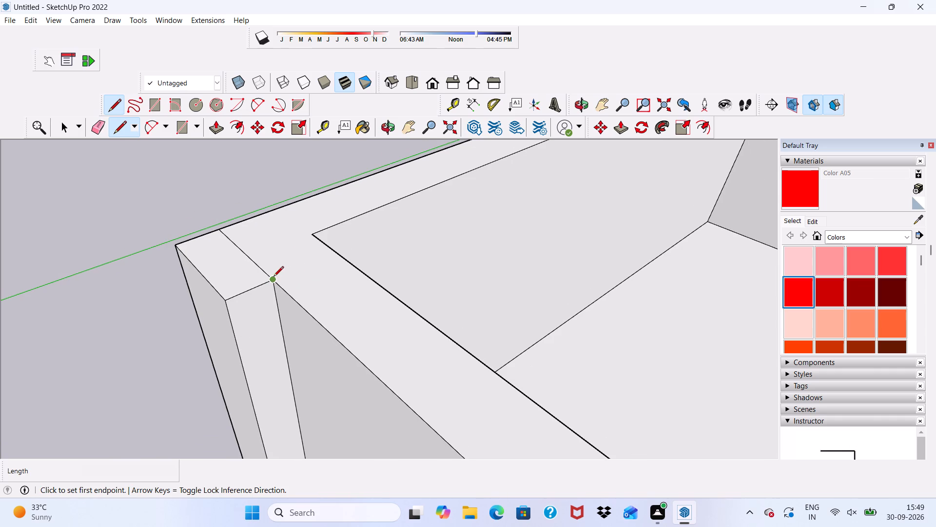
{"action": "left_click", "coordinate": [273, 276]}
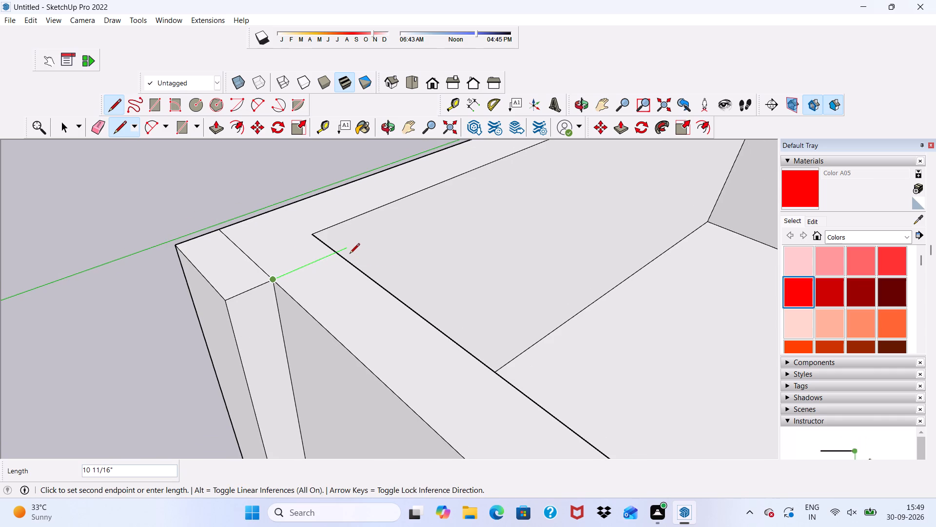
{"action": "scroll", "coordinate": [360, 264], "scroll_direction": "up", "scroll_amount": 7}
{"action": "left_click", "coordinate": [302, 234]}
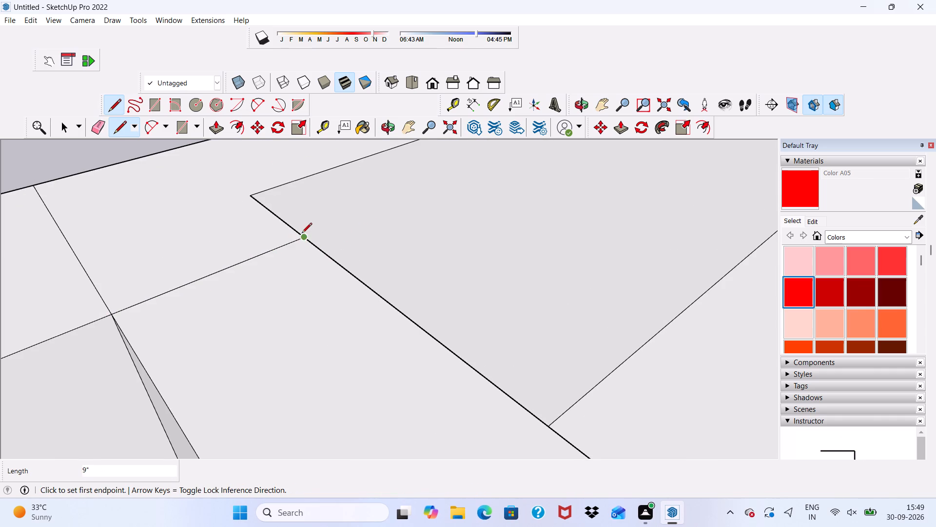
Draw a 9" line across the short front wall's top from the gate-side pillar's inner corner to the wall's opposite edge.
{"action": "scroll", "coordinate": [301, 235], "scroll_direction": "down", "scroll_amount": 6}
{"action": "scroll", "coordinate": [227, 357], "scroll_direction": "down", "scroll_amount": 12}
{"action": "scroll", "coordinate": [356, 392], "scroll_direction": "down", "scroll_amount": 10}
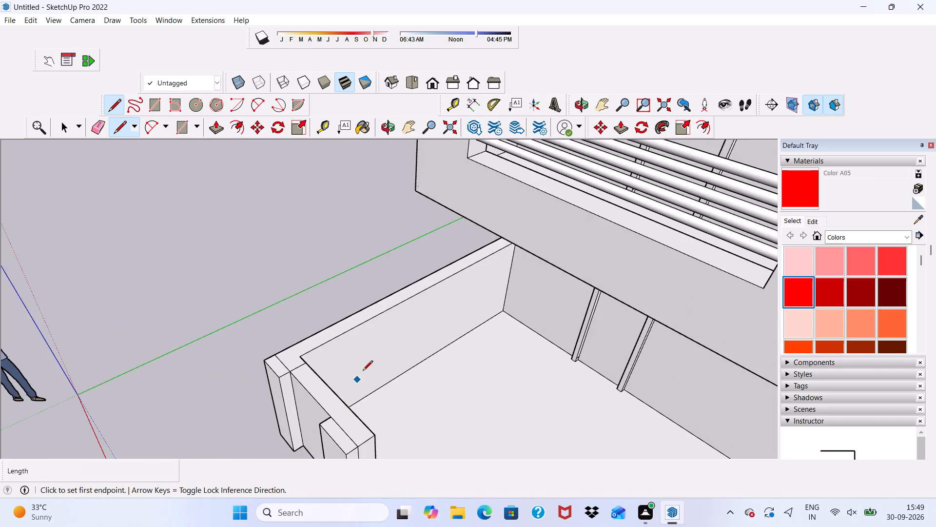
{"action": "scroll", "coordinate": [363, 367], "scroll_direction": "down", "scroll_amount": 5}
{"action": "scroll", "coordinate": [342, 418], "scroll_direction": "up", "scroll_amount": 7}
{"action": "scroll", "coordinate": [350, 385], "scroll_direction": "down", "scroll_amount": 1}
{"action": "scroll", "coordinate": [350, 385], "scroll_direction": "up", "scroll_amount": 7}
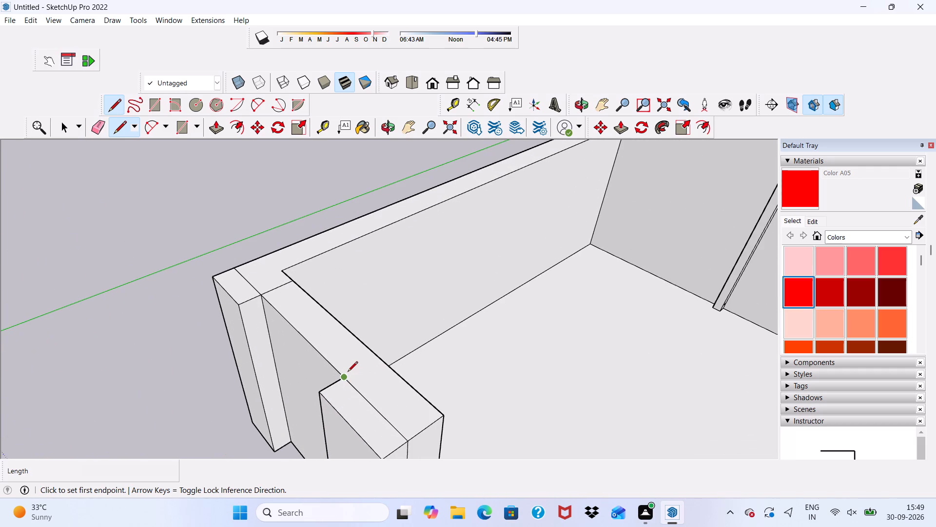
{"action": "left_click", "coordinate": [348, 379]}
{"action": "left_click", "coordinate": [379, 358]}
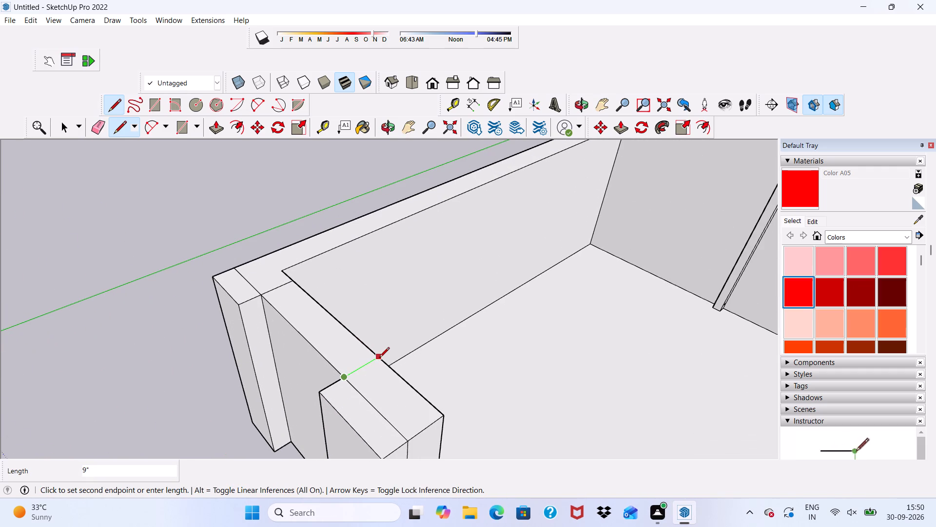
{"action": "right_click", "coordinate": [379, 360]}
{"action": "key", "text": "space"}
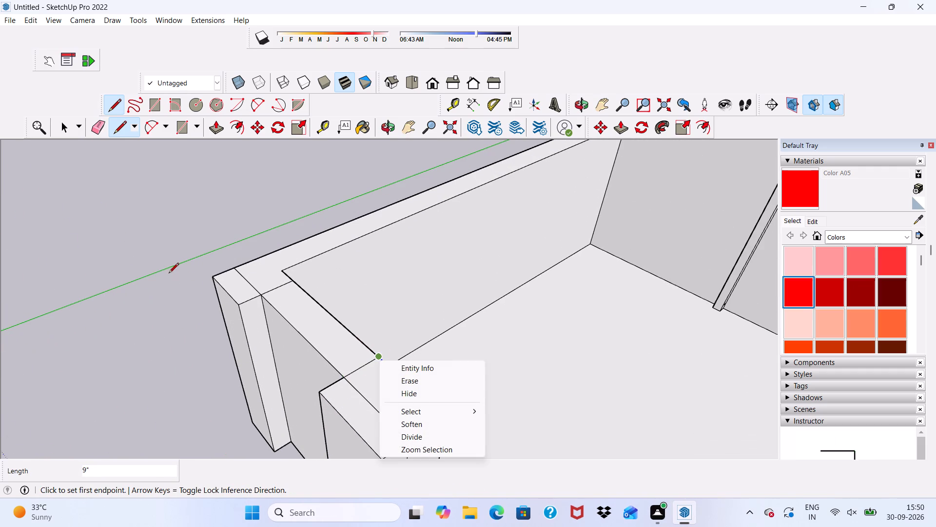
{"action": "left_click", "coordinate": [169, 274]}
{"action": "scroll", "coordinate": [169, 275], "scroll_direction": "down", "scroll_amount": 7}
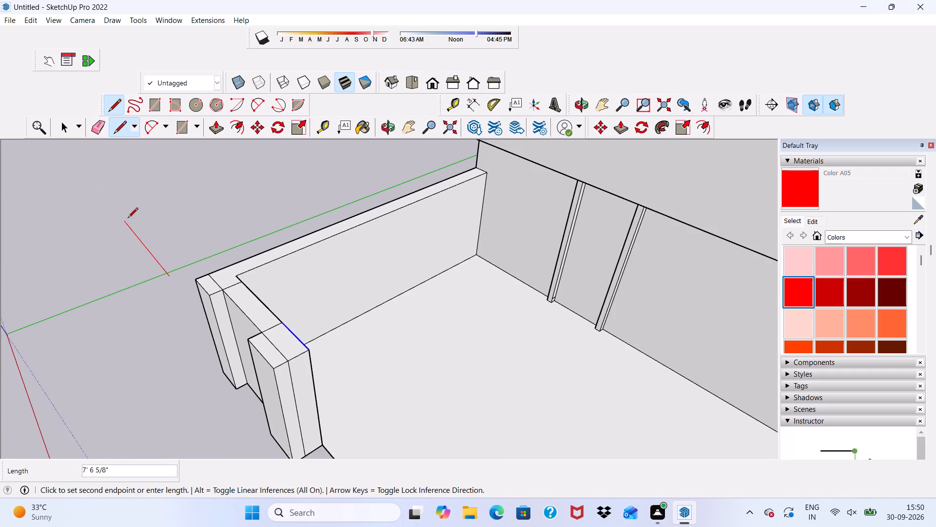
{"action": "key", "text": "space"}
Erase the seam lines between the wall top and the projecting tops of the outer-corner and gate-side pillars.
{"action": "left_click", "coordinate": [91, 123]}
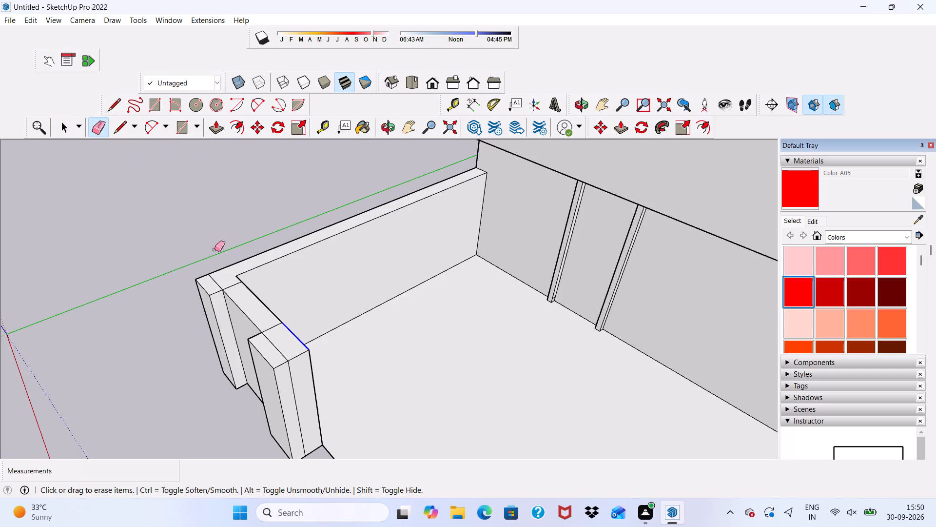
{"action": "scroll", "coordinate": [268, 298], "scroll_direction": "up", "scroll_amount": 8}
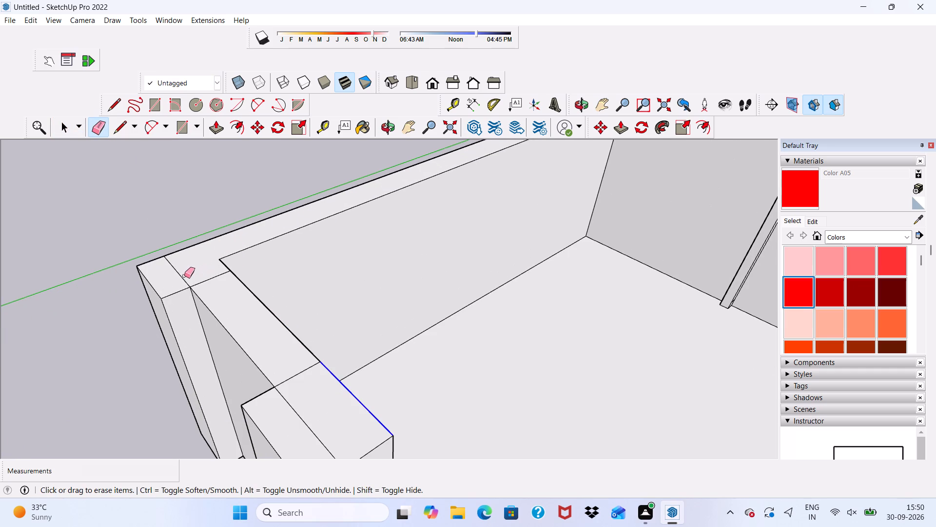
{"action": "left_click_drag", "start_coordinate": [184, 274], "coordinate": [180, 278]}
{"action": "left_click_drag", "start_coordinate": [277, 405], "coordinate": [289, 401]}
{"action": "scroll", "coordinate": [339, 365], "scroll_direction": "down", "scroll_amount": 1}
{"action": "key", "text": "space"}
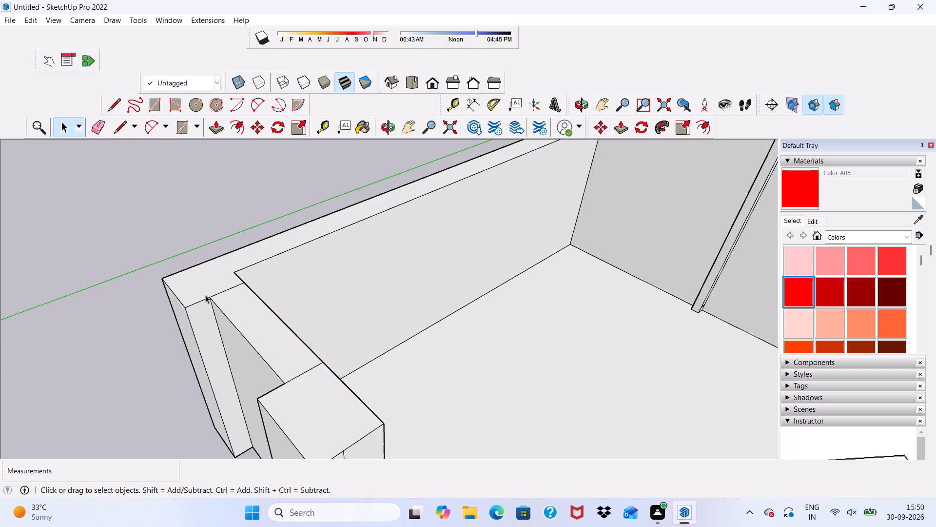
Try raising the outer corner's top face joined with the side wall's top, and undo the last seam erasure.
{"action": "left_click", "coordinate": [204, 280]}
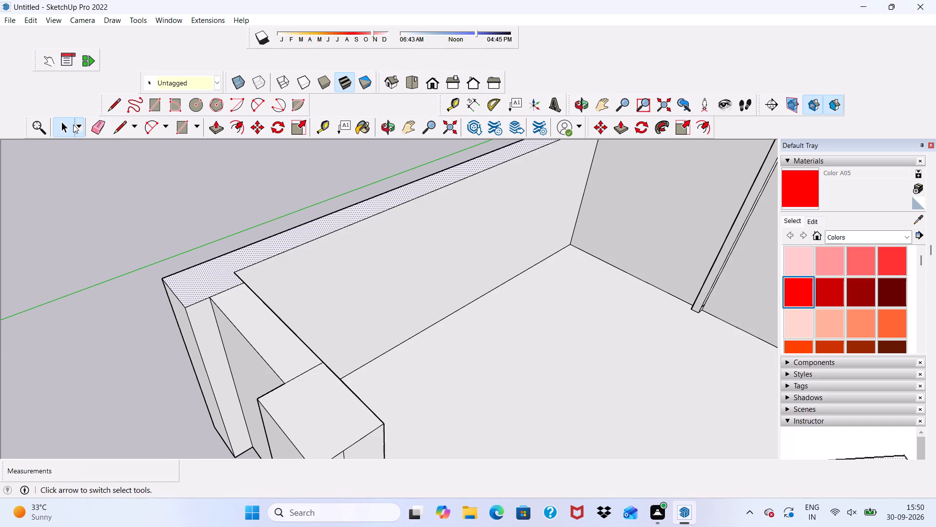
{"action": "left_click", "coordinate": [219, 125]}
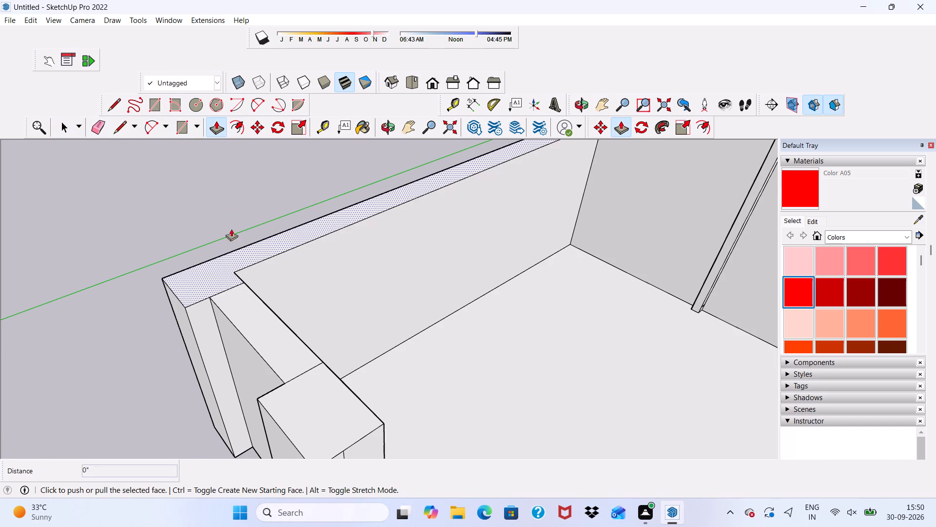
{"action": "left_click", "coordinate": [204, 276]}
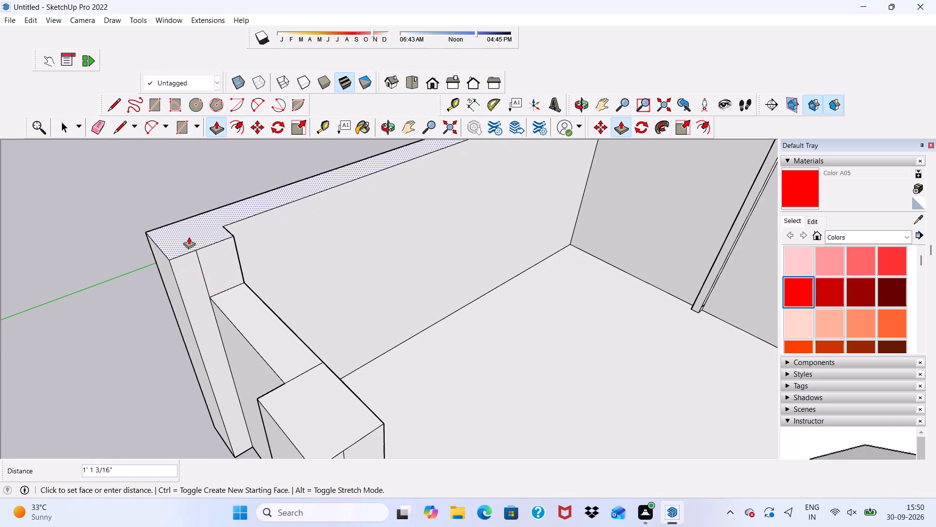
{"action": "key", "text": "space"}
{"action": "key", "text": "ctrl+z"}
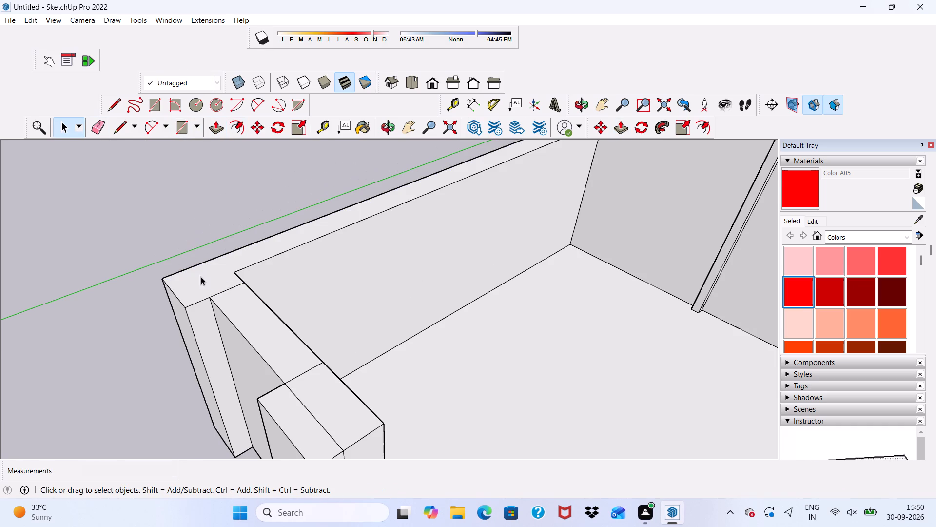
Draw a 9" line across the side boundary wall's top from the inner wall corner to the outer edge.
{"action": "scroll", "coordinate": [185, 260], "scroll_direction": "up", "scroll_amount": 3}
{"action": "scroll", "coordinate": [199, 239], "scroll_direction": "down", "scroll_amount": 4}
{"action": "middle_click_drag", "start_coordinate": [201, 237], "coordinate": [283, 308]}
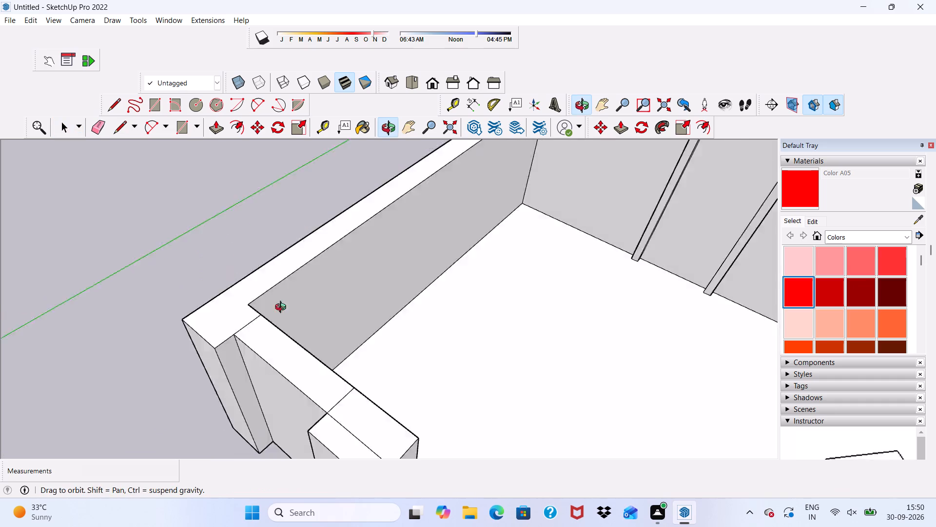
{"action": "middle_click_drag", "start_coordinate": [283, 308], "coordinate": [344, 319]}
{"action": "left_click", "coordinate": [116, 123]}
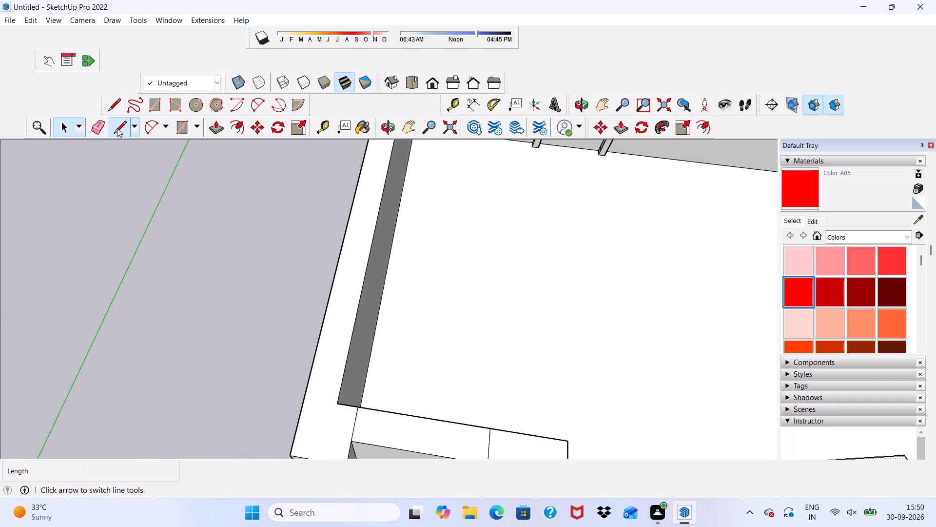
{"action": "scroll", "coordinate": [335, 398], "scroll_direction": "up", "scroll_amount": 2}
{"action": "left_click", "coordinate": [338, 402]}
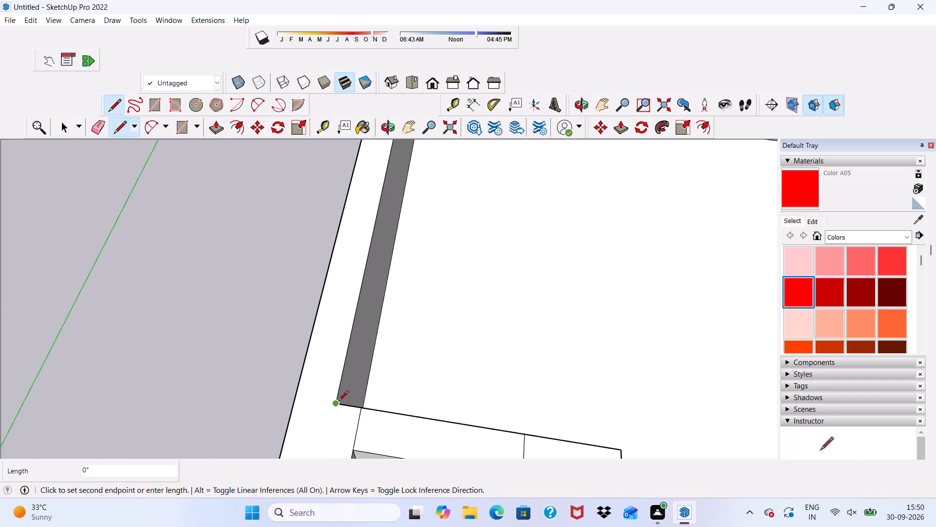
{"action": "left_click", "coordinate": [294, 393]}
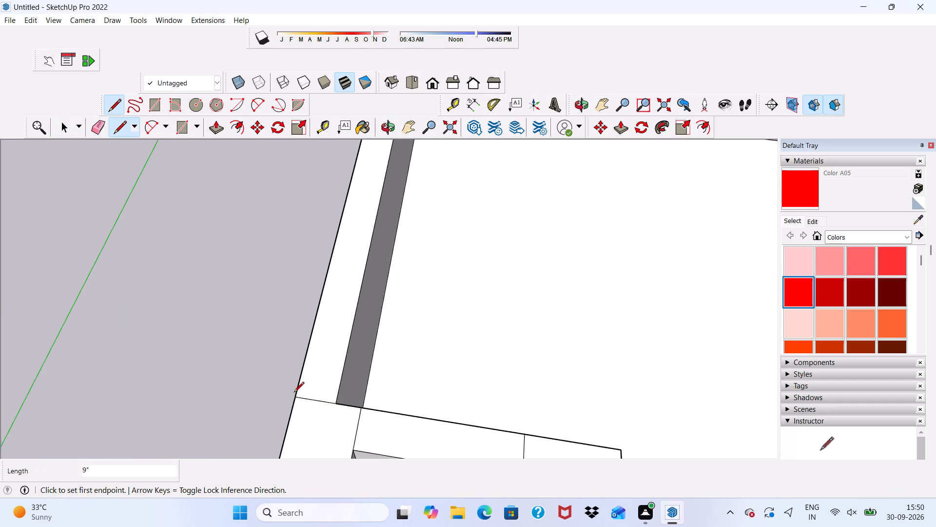
{"action": "key", "text": "space"}
Push/Pull the outer corner pillar's separated top face upward by 1'.
{"action": "left_click", "coordinate": [314, 422]}
{"action": "scroll", "coordinate": [375, 305], "scroll_direction": "down", "scroll_amount": 4}
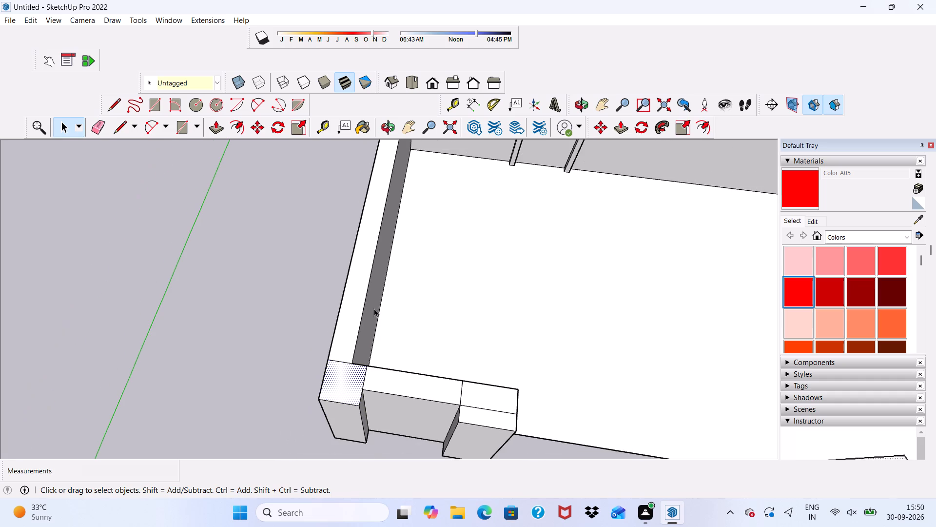
{"action": "left_click", "coordinate": [219, 122]}
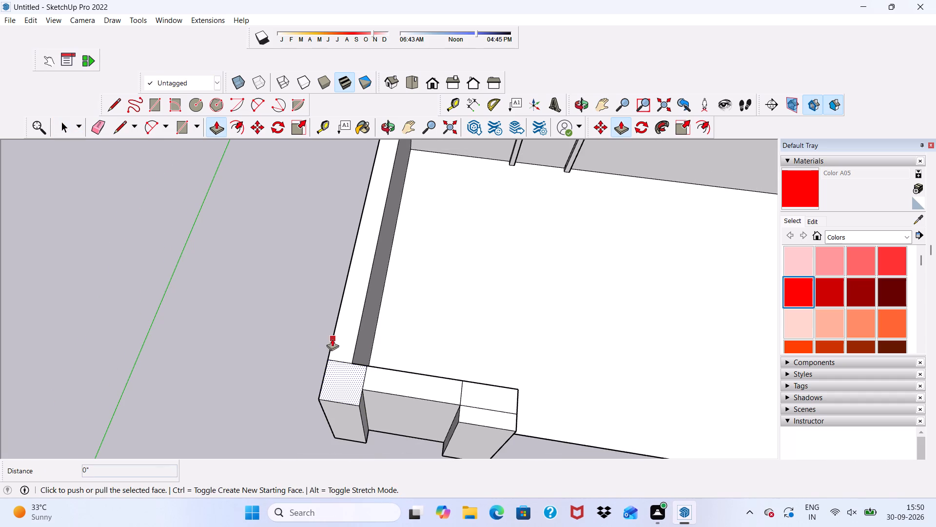
{"action": "left_click", "coordinate": [340, 365]}
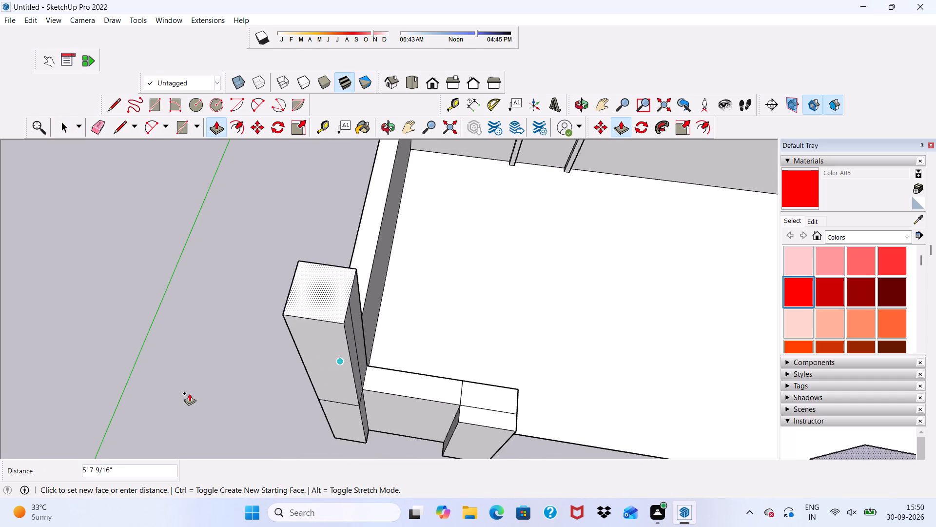
{"action": "type", "text": "1'"}
{"action": "key", "text": "Return"}
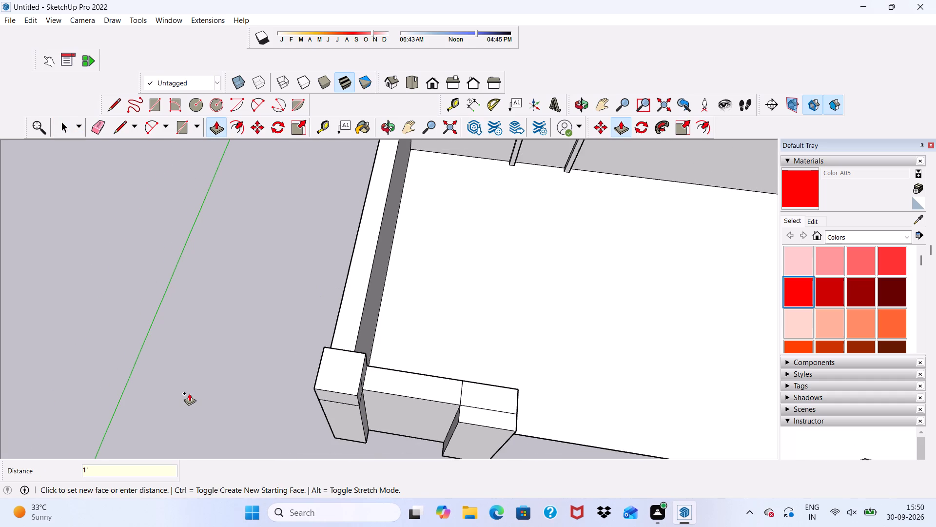
{"action": "scroll", "coordinate": [202, 423], "scroll_direction": "down", "scroll_amount": 5}
{"action": "scroll", "coordinate": [380, 408], "scroll_direction": "up", "scroll_amount": 5}
{"action": "key", "text": "space"}
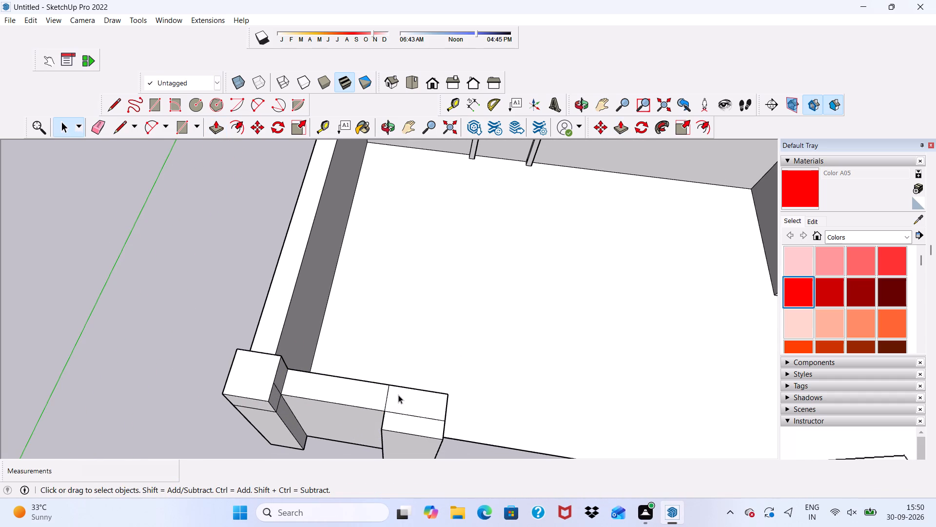
Erase the seam line dividing the gate-side pillar's top face.
{"action": "left_click", "coordinate": [92, 121]}
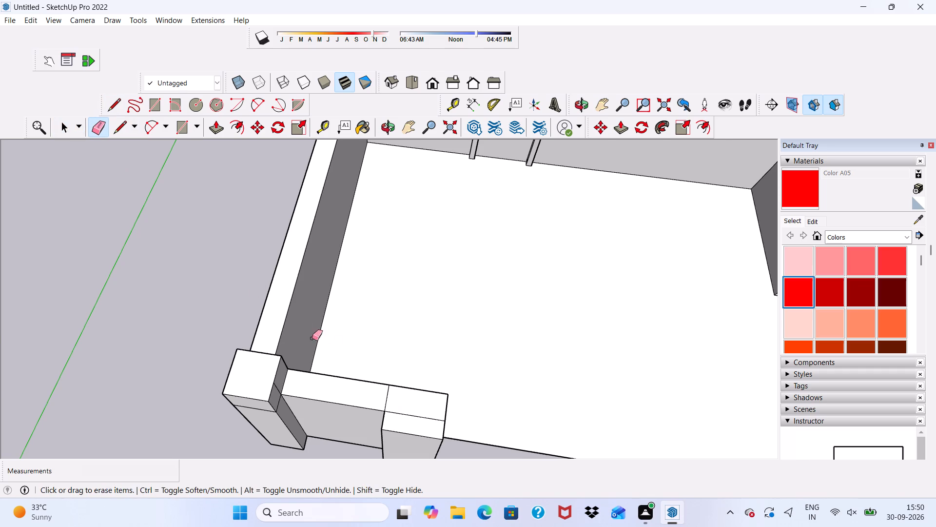
{"action": "scroll", "coordinate": [386, 384], "scroll_direction": "up", "scroll_amount": 3}
{"action": "left_click", "coordinate": [411, 424]}
{"action": "left_click", "coordinate": [413, 425]}
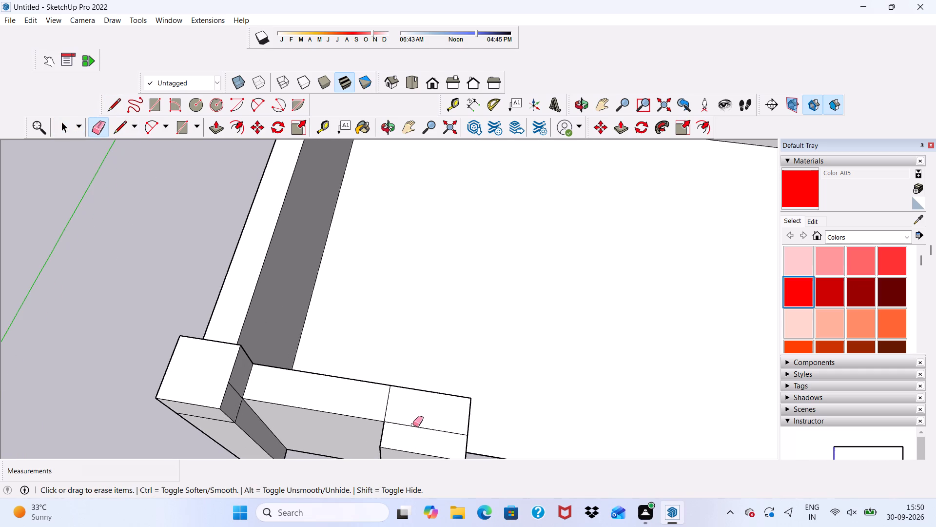
{"action": "left_click_drag", "start_coordinate": [413, 426], "coordinate": [413, 435]}
{"action": "key", "text": "space"}
Push/Pull the gate-side pillar's top face upward to match the outer corner pillar's height.
{"action": "left_click", "coordinate": [395, 421]}
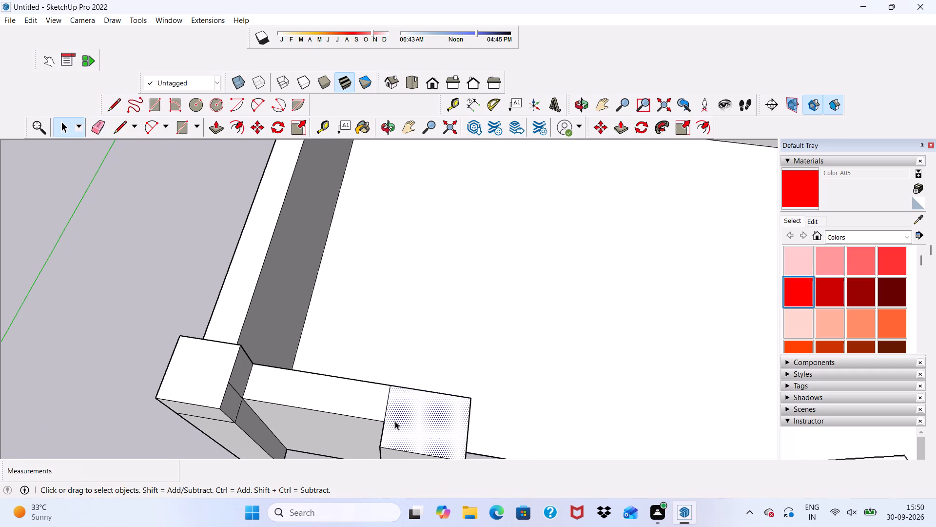
{"action": "left_click", "coordinate": [218, 128]}
{"action": "left_click", "coordinate": [450, 415]}
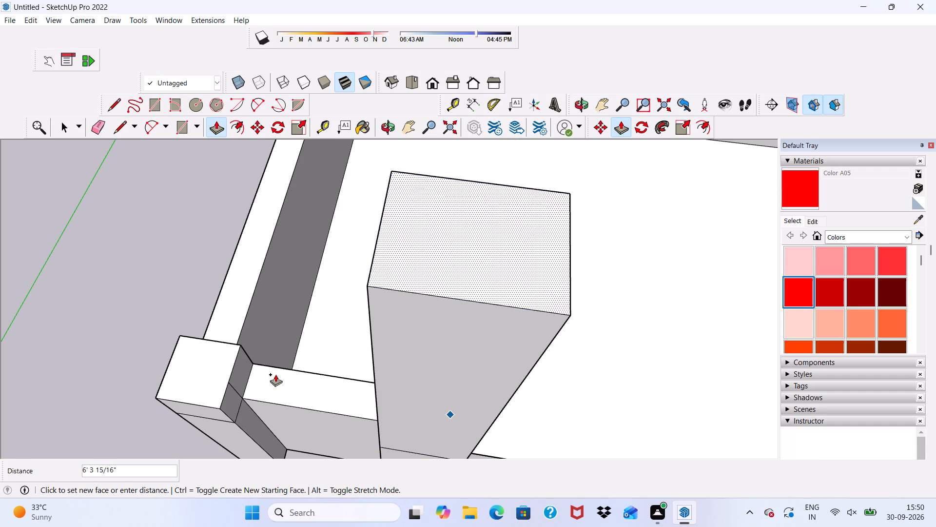
{"action": "left_click", "coordinate": [186, 364]}
{"action": "scroll", "coordinate": [307, 341], "scroll_direction": "down", "scroll_amount": 5}
{"action": "middle_click_drag", "start_coordinate": [312, 346], "coordinate": [351, 228]}
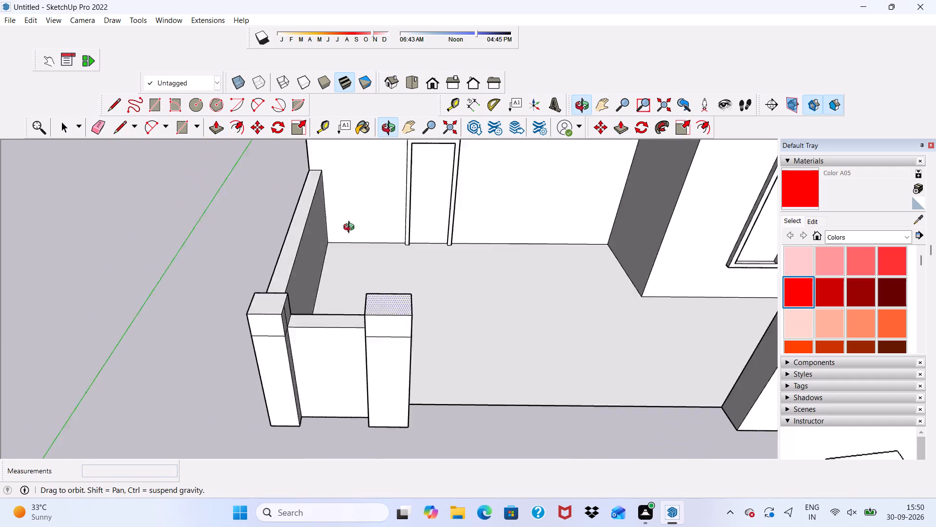
{"action": "middle_click_drag", "start_coordinate": [351, 228], "coordinate": [321, 224]}
{"action": "key", "text": "space"}
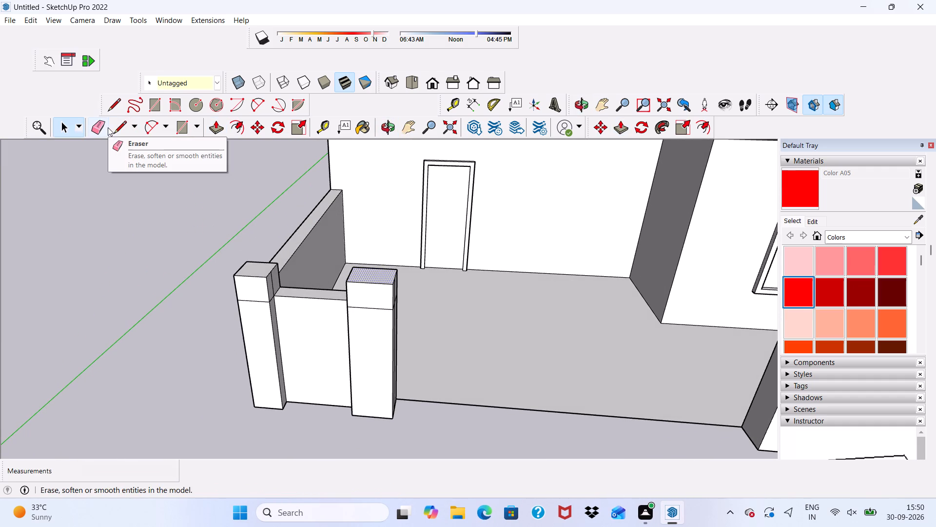
Erase the leftover seam lines on the outer corner pillar's front face and the side facing the gate-side pillar.
{"action": "left_click", "coordinate": [103, 124]}
{"action": "scroll", "coordinate": [209, 286], "scroll_direction": "up", "scroll_amount": 4}
{"action": "scroll", "coordinate": [293, 310], "scroll_direction": "up", "scroll_amount": 3}
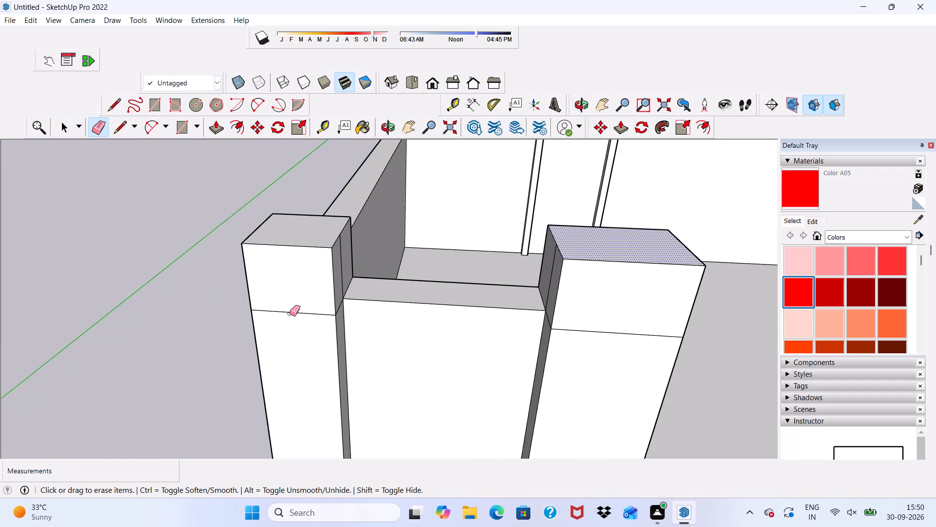
{"action": "left_click", "coordinate": [290, 314]}
{"action": "middle_click_drag", "start_coordinate": [404, 307], "coordinate": [305, 282]}
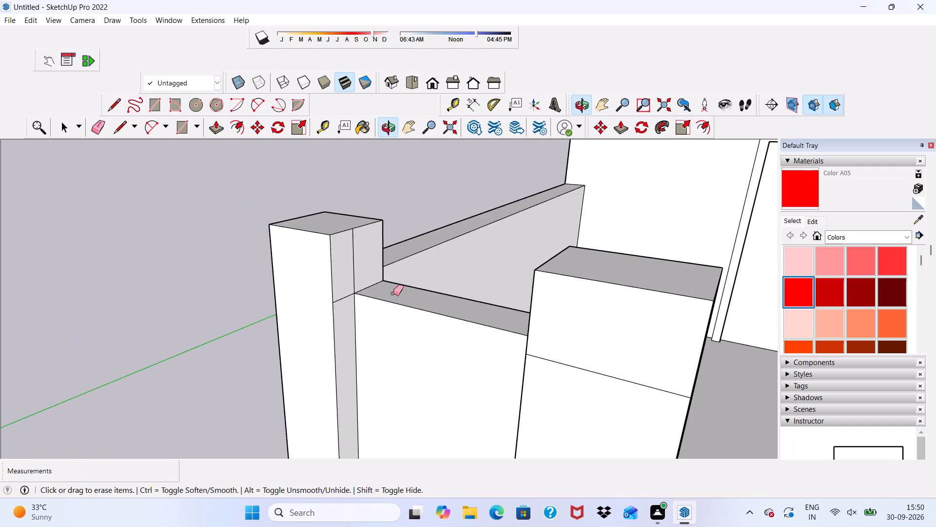
{"action": "scroll", "coordinate": [395, 292], "scroll_direction": "up", "scroll_amount": 4}
{"action": "left_click", "coordinate": [322, 300]}
{"action": "left_click", "coordinate": [331, 271]}
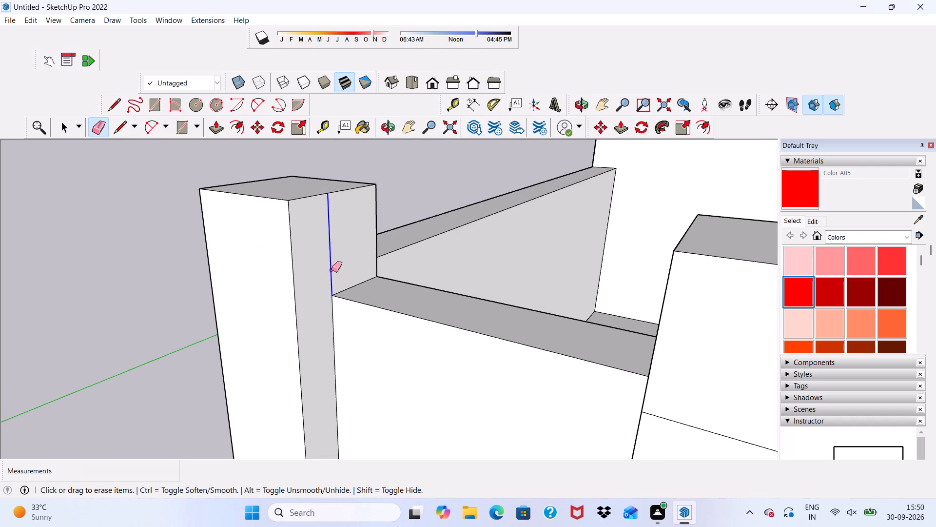
Erase the leftover horizontal and vertical seam lines on the gate-side pillar's front face and gate-facing side.
{"action": "scroll", "coordinate": [334, 263], "scroll_direction": "down", "scroll_amount": 12}
{"action": "middle_click_drag", "start_coordinate": [384, 316], "coordinate": [406, 297]}
{"action": "scroll", "coordinate": [527, 318], "scroll_direction": "up", "scroll_amount": 6}
{"action": "scroll", "coordinate": [346, 251], "scroll_direction": "down", "scroll_amount": 1}
{"action": "scroll", "coordinate": [346, 251], "scroll_direction": "up", "scroll_amount": 1}
{"action": "scroll", "coordinate": [346, 252], "scroll_direction": "down", "scroll_amount": 9}
{"action": "scroll", "coordinate": [304, 256], "scroll_direction": "up", "scroll_amount": 4}
{"action": "left_click", "coordinate": [311, 258]}
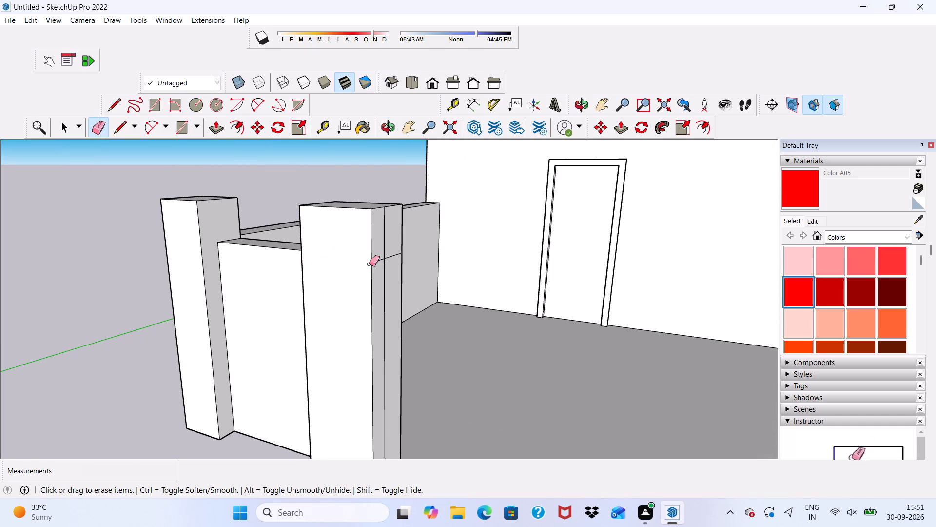
{"action": "middle_click_drag", "start_coordinate": [394, 267], "coordinate": [297, 293]}
{"action": "left_click_drag", "start_coordinate": [327, 257], "coordinate": [329, 264]}
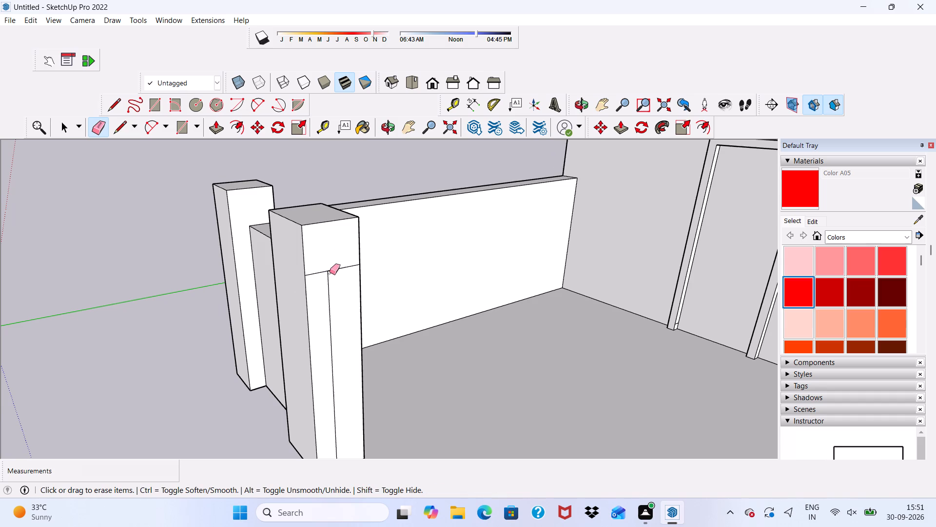
{"action": "left_click", "coordinate": [330, 273]}
{"action": "left_click_drag", "start_coordinate": [327, 292], "coordinate": [333, 281]}
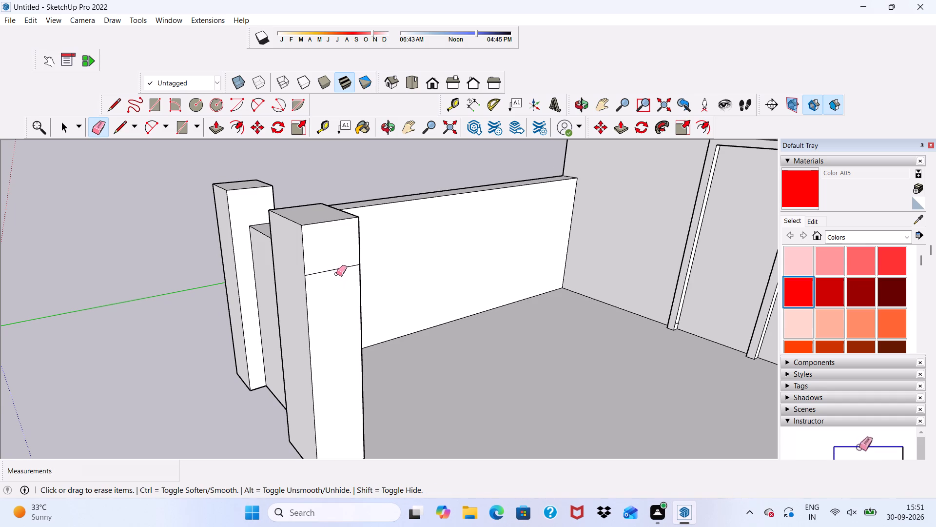
{"action": "left_click", "coordinate": [336, 272]}
{"action": "scroll", "coordinate": [336, 272], "scroll_direction": "down", "scroll_amount": 2}
{"action": "scroll", "coordinate": [336, 272], "scroll_direction": "up", "scroll_amount": 1}
{"action": "scroll", "coordinate": [336, 272], "scroll_direction": "down", "scroll_amount": 1}
{"action": "scroll", "coordinate": [336, 272], "scroll_direction": "up", "scroll_amount": 11}
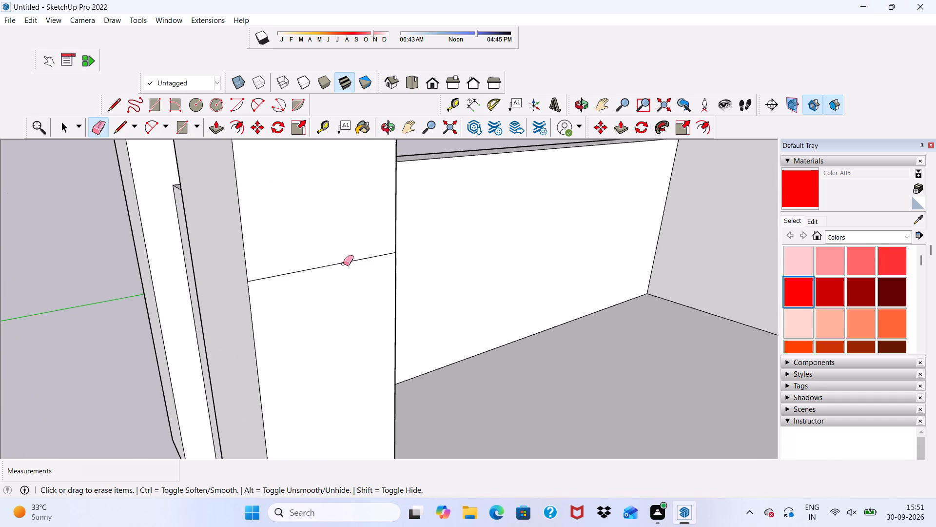
{"action": "left_click", "coordinate": [343, 263]}
{"action": "scroll", "coordinate": [343, 263], "scroll_direction": "down", "scroll_amount": 4}
{"action": "scroll", "coordinate": [234, 294], "scroll_direction": "down", "scroll_amount": 1}
{"action": "scroll", "coordinate": [234, 294], "scroll_direction": "up", "scroll_amount": 4}
{"action": "scroll", "coordinate": [234, 294], "scroll_direction": "down", "scroll_amount": 4}
{"action": "middle_click_drag", "start_coordinate": [234, 294], "coordinate": [560, 274]}
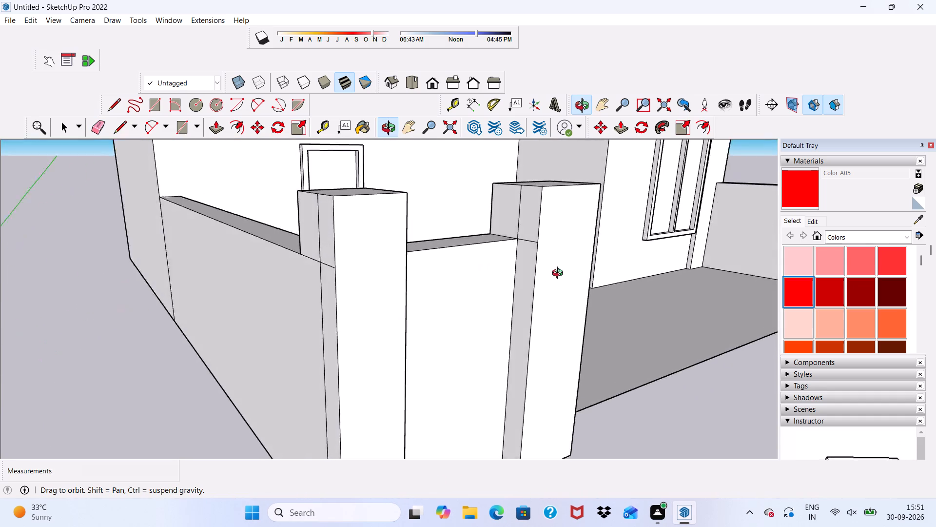
Erase the leftover vertical and horizontal seam lines on the outer corner pillar's side face, flush with the side boundary wall.
{"action": "middle_click_drag", "start_coordinate": [560, 274], "coordinate": [643, 264]}
{"action": "scroll", "coordinate": [501, 269], "scroll_direction": "up", "scroll_amount": 2}
{"action": "left_click_drag", "start_coordinate": [467, 227], "coordinate": [471, 252]}
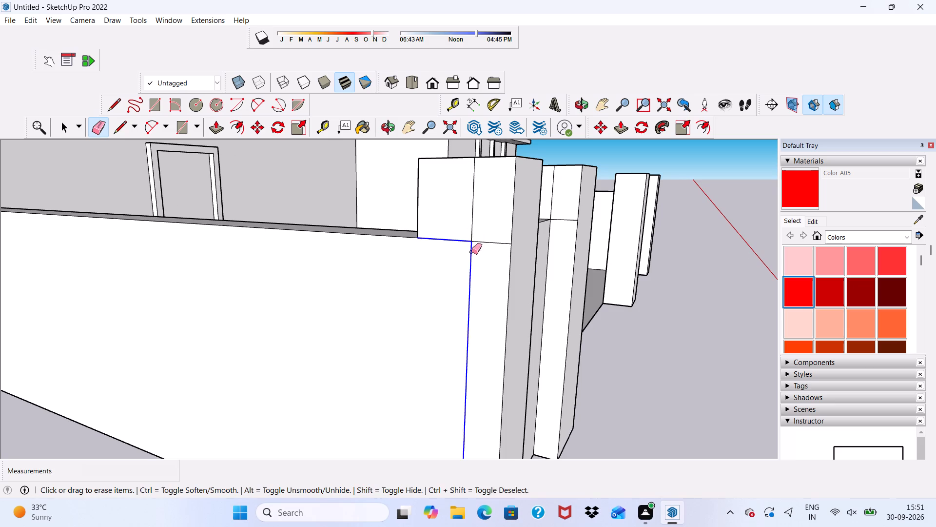
{"action": "left_click_drag", "start_coordinate": [471, 252], "coordinate": [471, 253]}
{"action": "left_click_drag", "start_coordinate": [473, 197], "coordinate": [485, 239]}
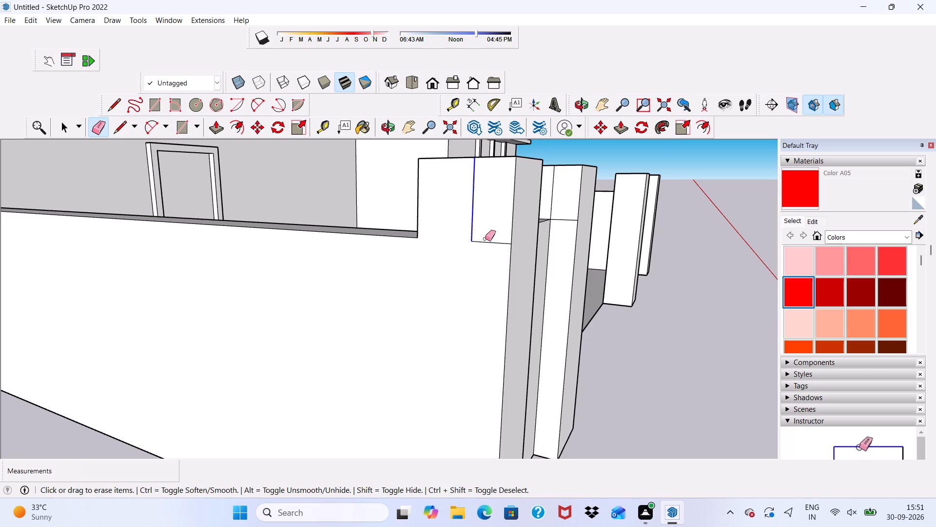
{"action": "left_click_drag", "start_coordinate": [485, 239], "coordinate": [488, 250]}
Erase the leftover vertical and horizontal seam lines on the gate-side pillar's face towards the outer corner pillar.
{"action": "scroll", "coordinate": [534, 144], "scroll_direction": "up", "scroll_amount": 4}
{"action": "scroll", "coordinate": [578, 218], "scroll_direction": "up", "scroll_amount": 1}
{"action": "scroll", "coordinate": [527, 179], "scroll_direction": "down", "scroll_amount": 7}
{"action": "scroll", "coordinate": [527, 207], "scroll_direction": "up", "scroll_amount": 4}
{"action": "left_click_drag", "start_coordinate": [536, 196], "coordinate": [552, 245]}
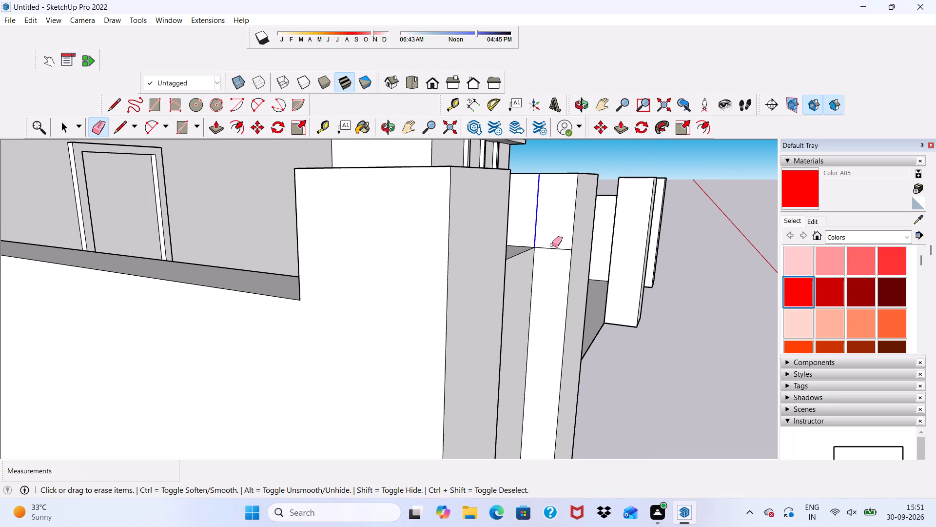
{"action": "left_click_drag", "start_coordinate": [552, 245], "coordinate": [555, 254]}
Examine the boundary pillars and the whole front elevation from close up and from a distance.
{"action": "scroll", "coordinate": [555, 255], "scroll_direction": "down", "scroll_amount": 9}
{"action": "scroll", "coordinate": [569, 210], "scroll_direction": "up", "scroll_amount": 1}
{"action": "scroll", "coordinate": [570, 215], "scroll_direction": "down", "scroll_amount": 5}
{"action": "middle_click_drag", "start_coordinate": [584, 233], "coordinate": [448, 232]}
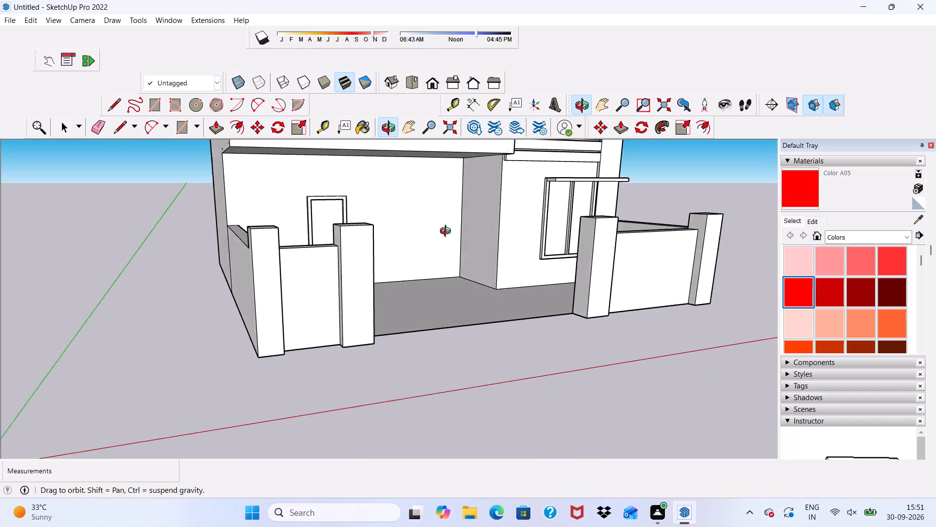
{"action": "middle_click_drag", "start_coordinate": [448, 232], "coordinate": [370, 258]}
{"action": "scroll", "coordinate": [369, 259], "scroll_direction": "up", "scroll_amount": 1}
{"action": "key", "text": "space"}
{"action": "scroll", "coordinate": [369, 259], "scroll_direction": "down", "scroll_amount": 1}
{"action": "scroll", "coordinate": [369, 260], "scroll_direction": "up", "scroll_amount": 1}
{"action": "scroll", "coordinate": [369, 260], "scroll_direction": "down", "scroll_amount": 3}
{"action": "middle_click_drag", "start_coordinate": [373, 315], "coordinate": [351, 248]}
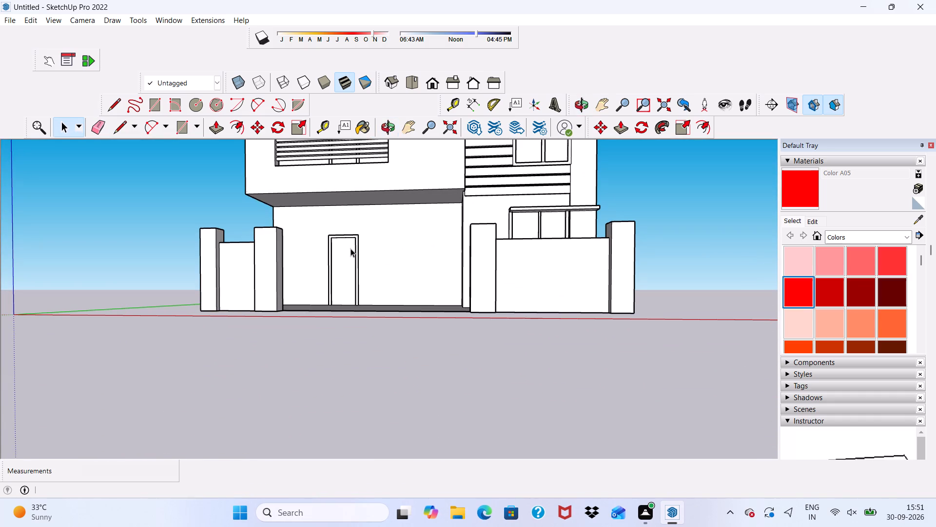
{"action": "scroll", "coordinate": [384, 197], "scroll_direction": "up", "scroll_amount": 1}
{"action": "scroll", "coordinate": [383, 241], "scroll_direction": "down", "scroll_amount": 10}
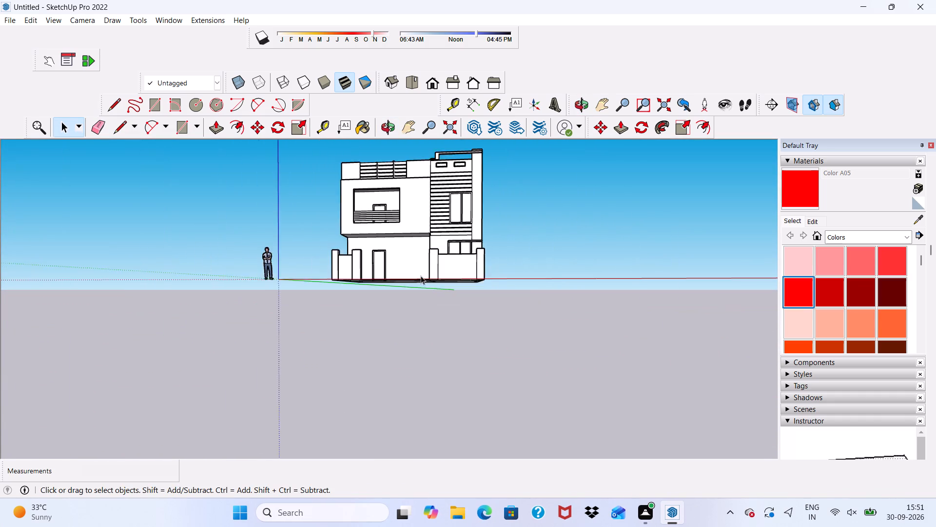
{"action": "scroll", "coordinate": [421, 276], "scroll_direction": "up", "scroll_amount": 4}
{"action": "scroll", "coordinate": [393, 155], "scroll_direction": "down", "scroll_amount": 2}
{"action": "scroll", "coordinate": [370, 217], "scroll_direction": "down", "scroll_amount": 4}
{"action": "scroll", "coordinate": [369, 187], "scroll_direction": "up", "scroll_amount": 10}
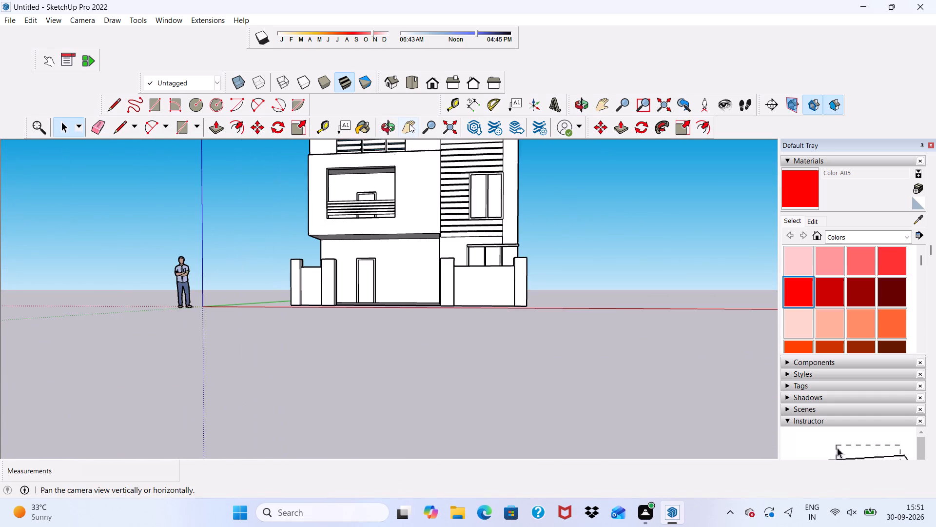
{"action": "scroll", "coordinate": [409, 126], "scroll_direction": "down", "scroll_amount": 4}
{"action": "scroll", "coordinate": [400, 239], "scroll_direction": "up", "scroll_amount": 4}
{"action": "scroll", "coordinate": [400, 238], "scroll_direction": "down", "scroll_amount": 3}
{"action": "middle_click_drag", "start_coordinate": [401, 237], "coordinate": [402, 289]}
{"action": "middle_click", "coordinate": [402, 289]}
{"action": "scroll", "coordinate": [412, 183], "scroll_direction": "up", "scroll_amount": 3}
{"action": "scroll", "coordinate": [412, 198], "scroll_direction": "down", "scroll_amount": 6}
{"action": "scroll", "coordinate": [421, 203], "scroll_direction": "up", "scroll_amount": 3}
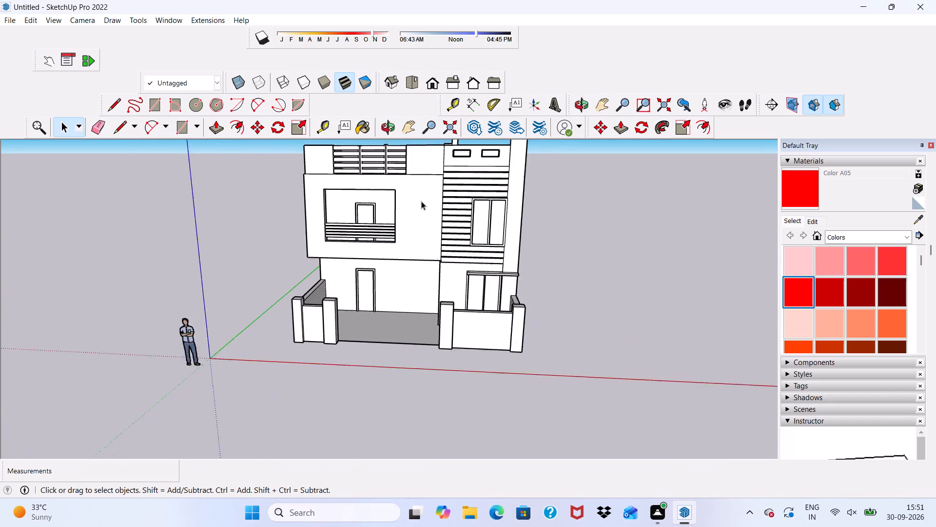
Draw a rectangle about 1' 8" by 1' 3" on the projecting first-floor wall, between the balcony opening and the louvred section.
{"action": "scroll", "coordinate": [421, 201], "scroll_direction": "up", "scroll_amount": 15}
{"action": "scroll", "coordinate": [423, 184], "scroll_direction": "down", "scroll_amount": 6}
{"action": "scroll", "coordinate": [403, 276], "scroll_direction": "up", "scroll_amount": 3}
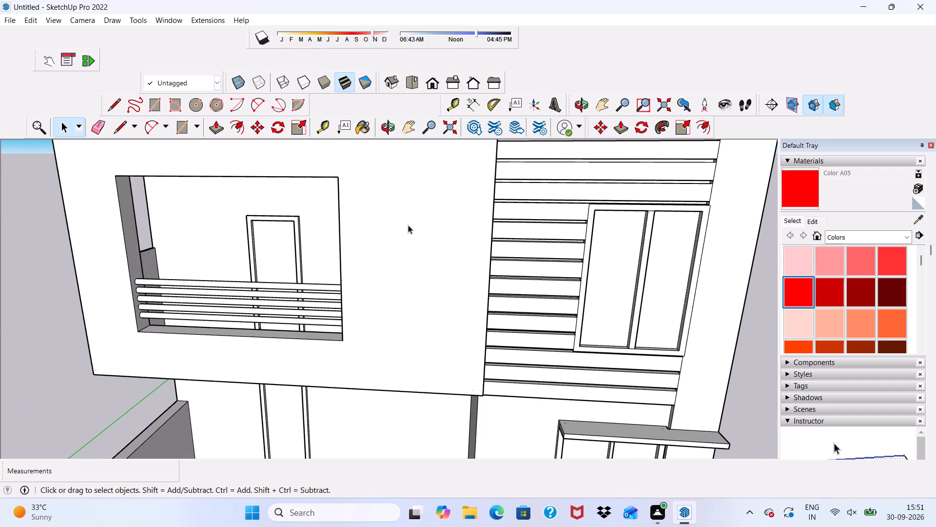
{"action": "scroll", "coordinate": [408, 225], "scroll_direction": "down", "scroll_amount": 5}
{"action": "middle_click_drag", "start_coordinate": [372, 182], "coordinate": [367, 188]}
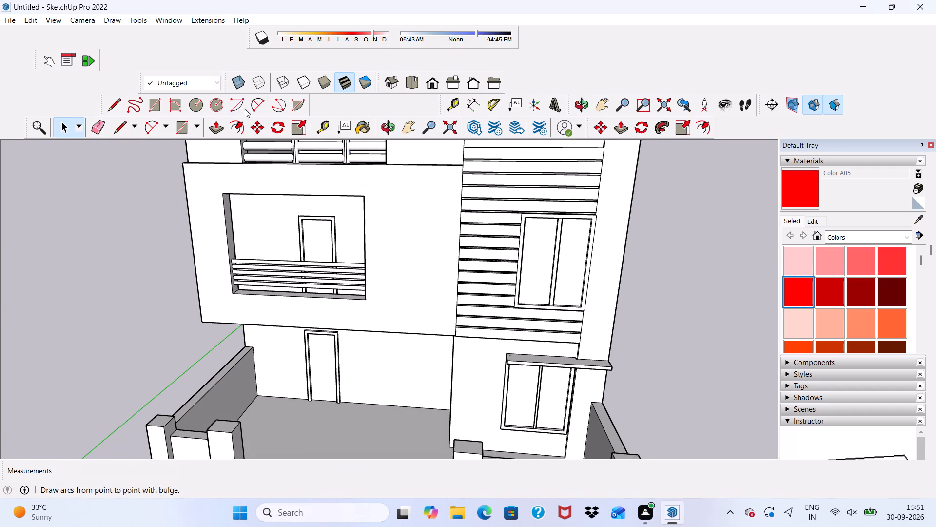
{"action": "left_click", "coordinate": [154, 100]}
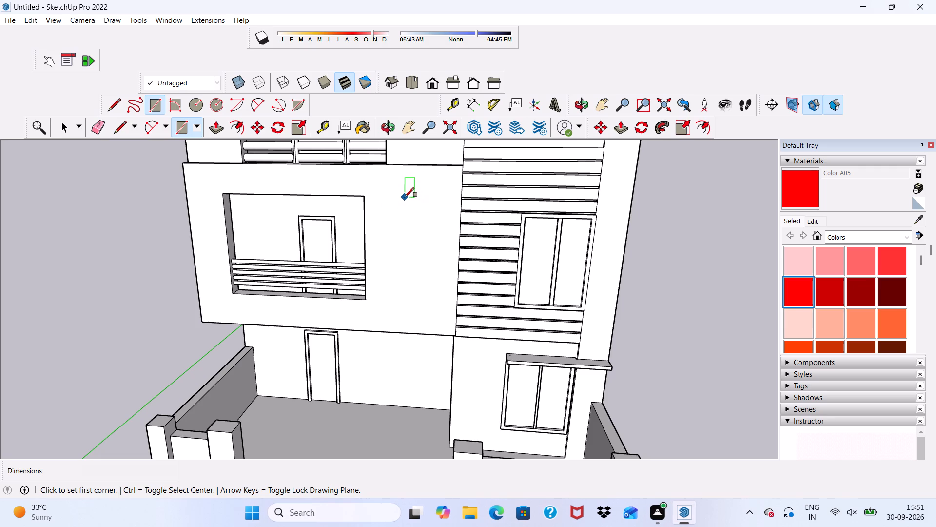
{"action": "left_click", "coordinate": [405, 195]}
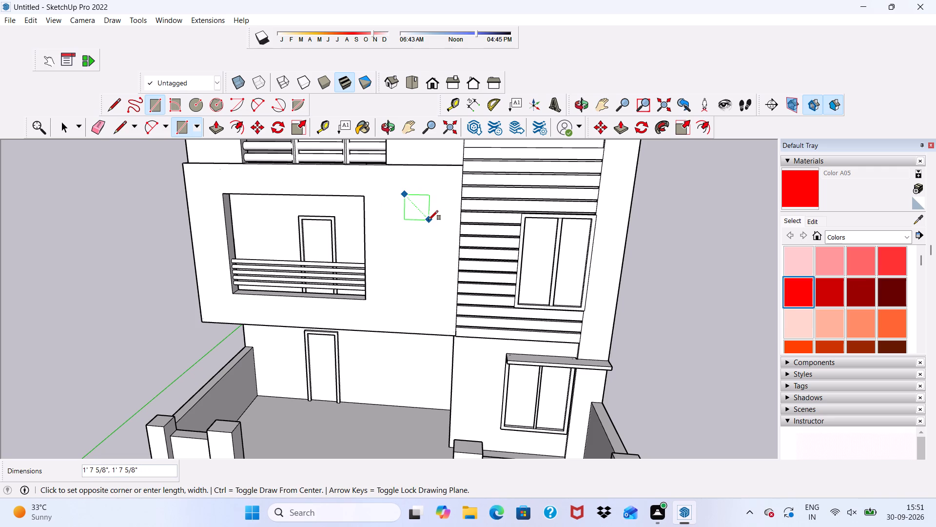
{"action": "left_click", "coordinate": [430, 214]}
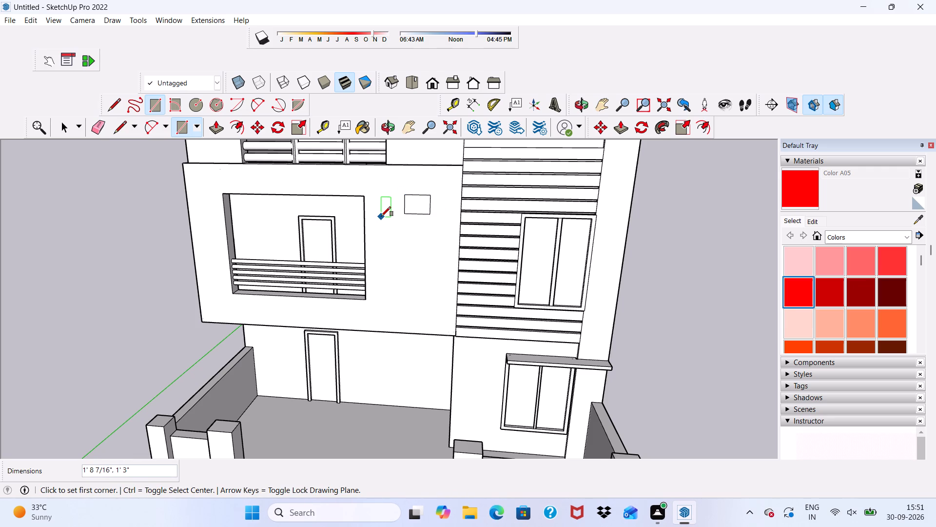
Copy the rectangle straight down twice, the first copy about 2' 2 9/16" below, to form a vertical column of three.
{"action": "scroll", "coordinate": [381, 215], "scroll_direction": "up", "scroll_amount": 1}
{"action": "key", "text": "space"}
{"action": "double_click", "coordinate": [421, 205]}
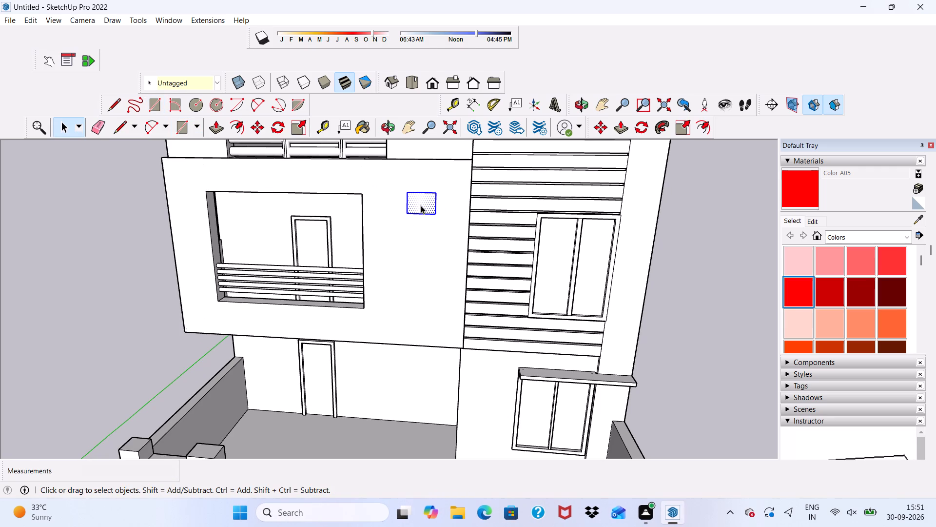
{"action": "left_click", "coordinate": [258, 122]}
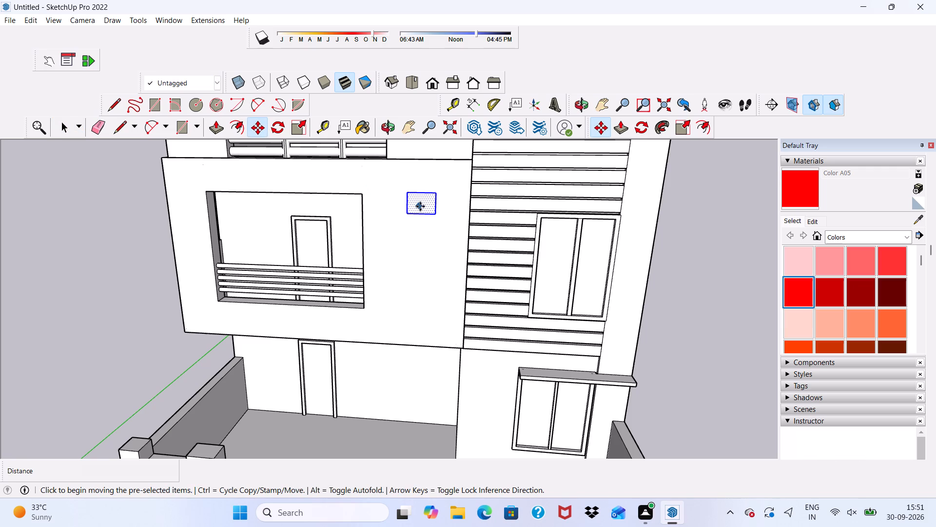
{"action": "left_click", "coordinate": [421, 205]}
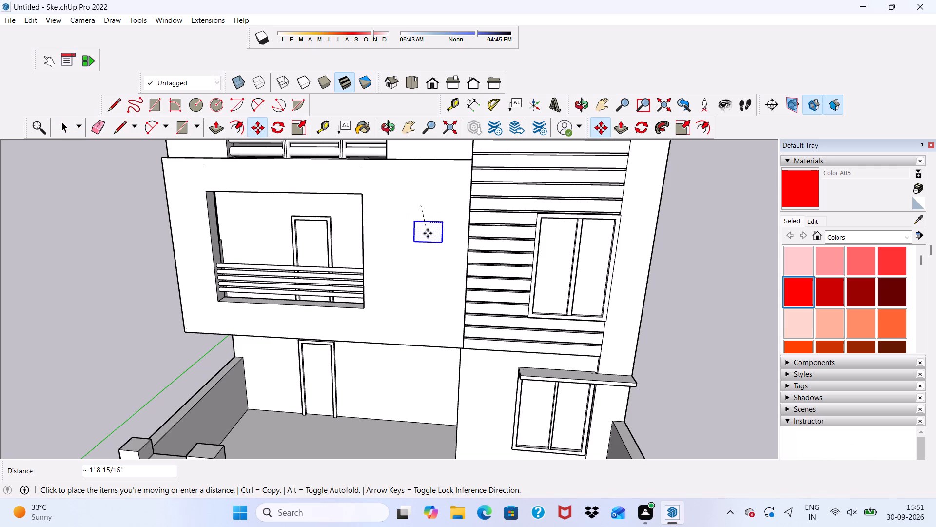
{"action": "left_click", "coordinate": [417, 242]}
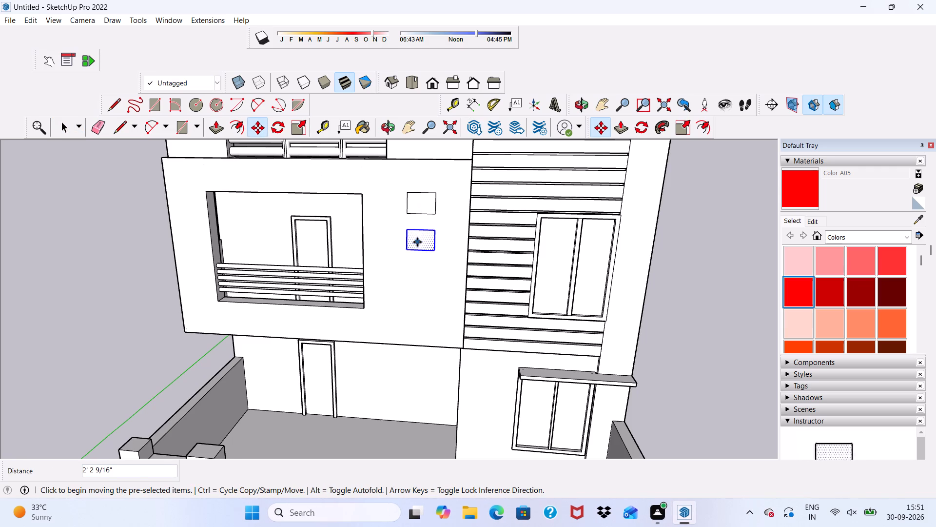
{"action": "left_click", "coordinate": [417, 242]}
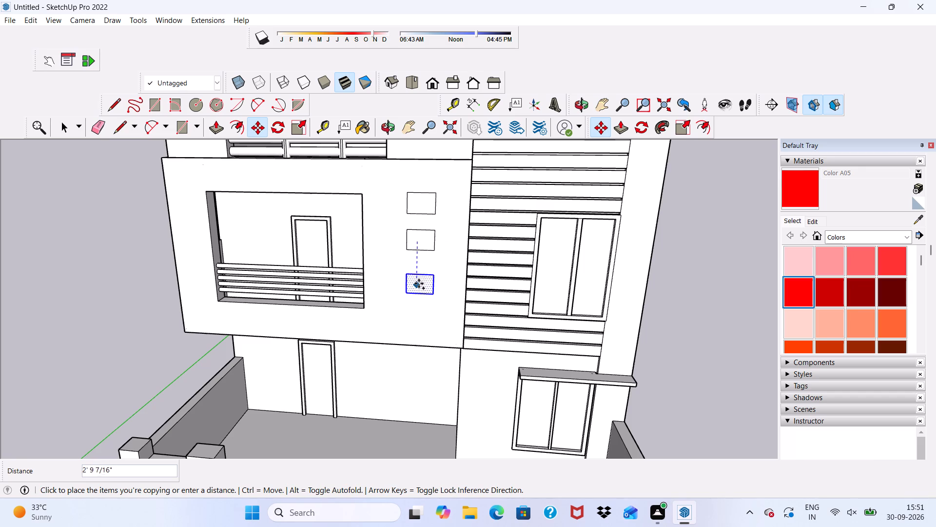
{"action": "left_click", "coordinate": [419, 278]}
{"action": "key", "text": "space"}
{"action": "scroll", "coordinate": [439, 205], "scroll_direction": "down", "scroll_amount": 8}
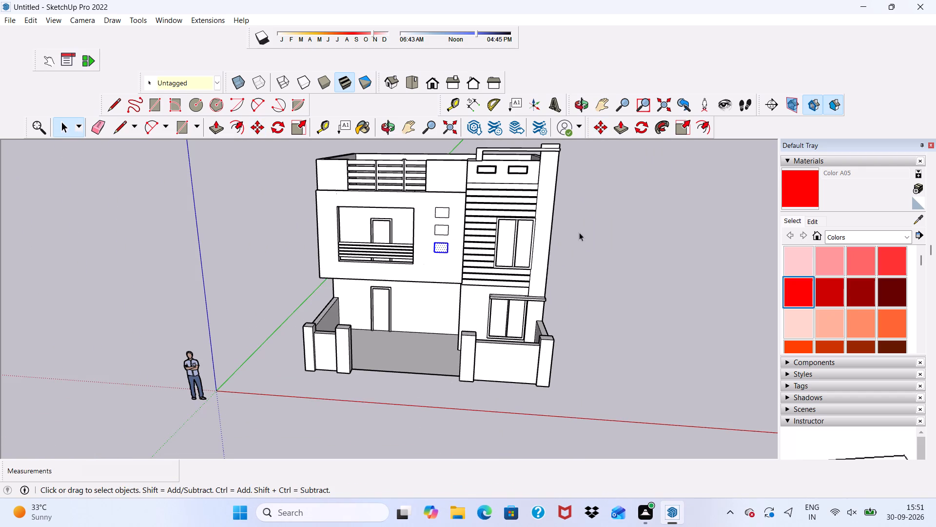
{"action": "left_click", "coordinate": [587, 230]}
Push/Pull the top rectangle of the column outward by 3".
{"action": "scroll", "coordinate": [384, 205], "scroll_direction": "up", "scroll_amount": 6}
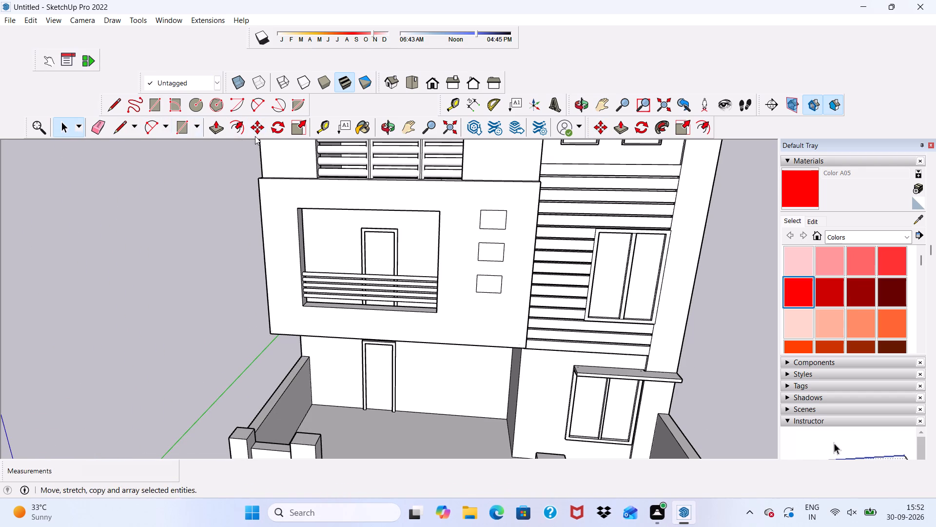
{"action": "left_click", "coordinate": [220, 120]}
{"action": "scroll", "coordinate": [473, 215], "scroll_direction": "up", "scroll_amount": 4}
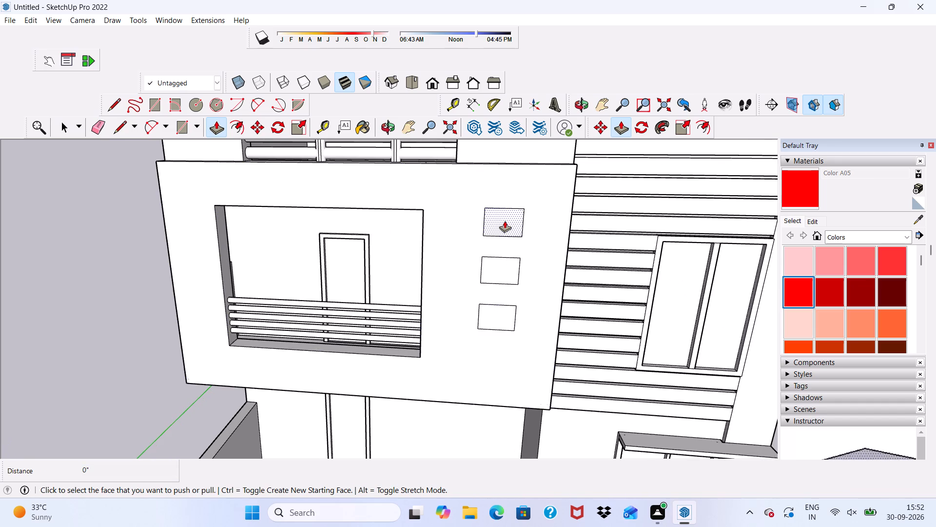
{"action": "left_click", "coordinate": [505, 218]}
{"action": "left_click", "coordinate": [508, 248]}
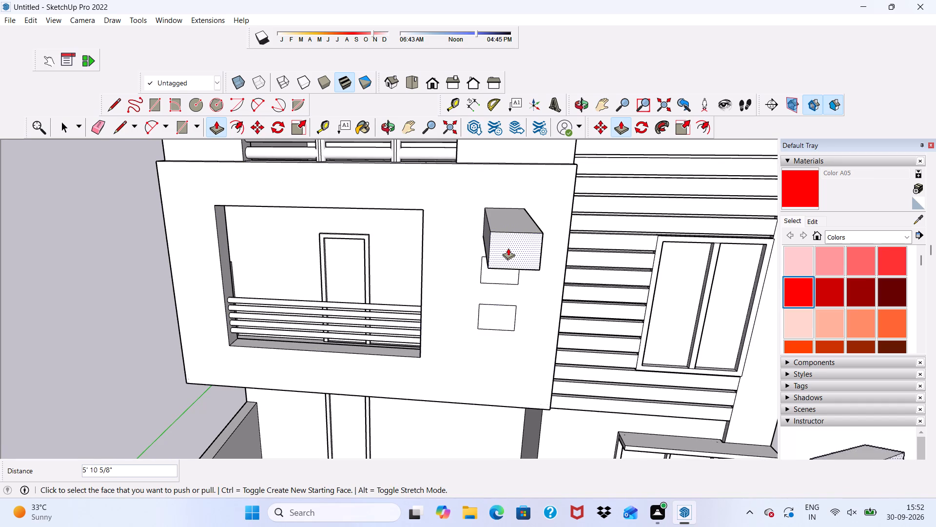
{"action": "key", "text": "3"}
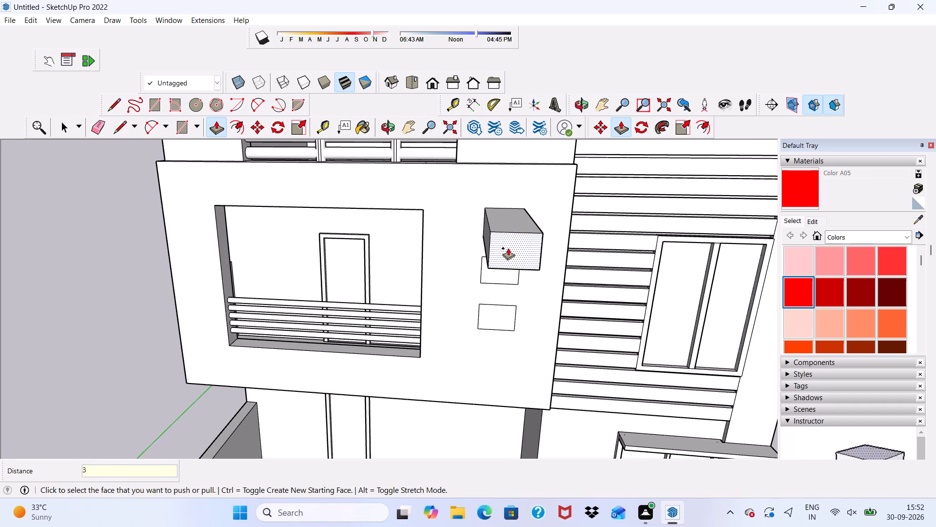
{"action": "key", "text": "shift+quotedbl"}
{"action": "key", "text": "Return"}
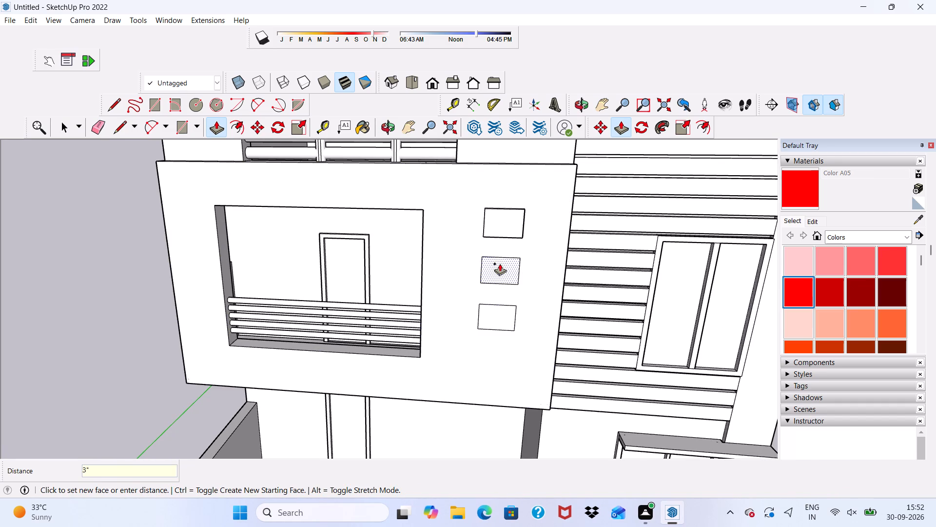
Push/Pull the middle and bottom rectangles outward to match the top block's 3" projection.
{"action": "left_click", "coordinate": [500, 263]}
{"action": "scroll", "coordinate": [507, 217], "scroll_direction": "up", "scroll_amount": 1}
{"action": "left_click", "coordinate": [507, 214]}
{"action": "left_click", "coordinate": [500, 327]}
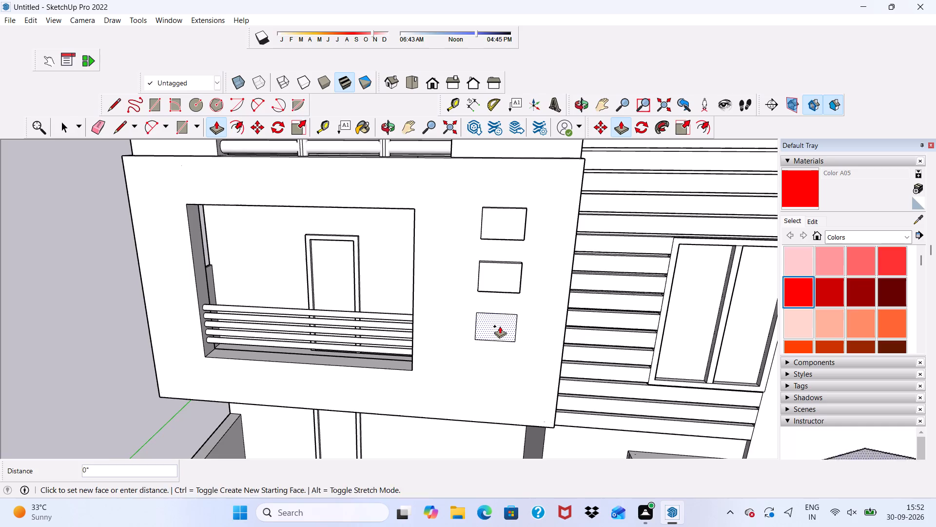
{"action": "left_click", "coordinate": [504, 276]}
{"action": "scroll", "coordinate": [499, 276], "scroll_direction": "down", "scroll_amount": 14}
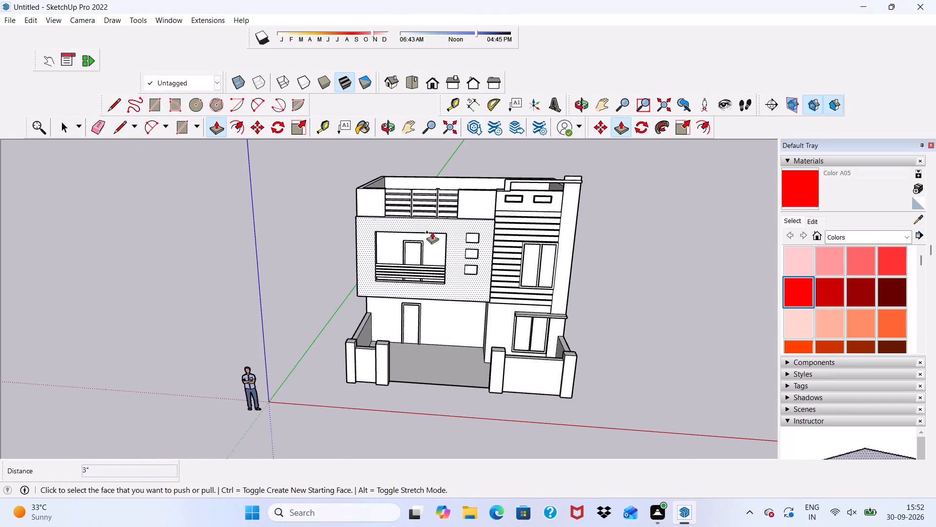
Examine the front elevation with the three projecting blocks beside the balcony opening.
{"action": "middle_click_drag", "start_coordinate": [432, 232], "coordinate": [433, 216]}
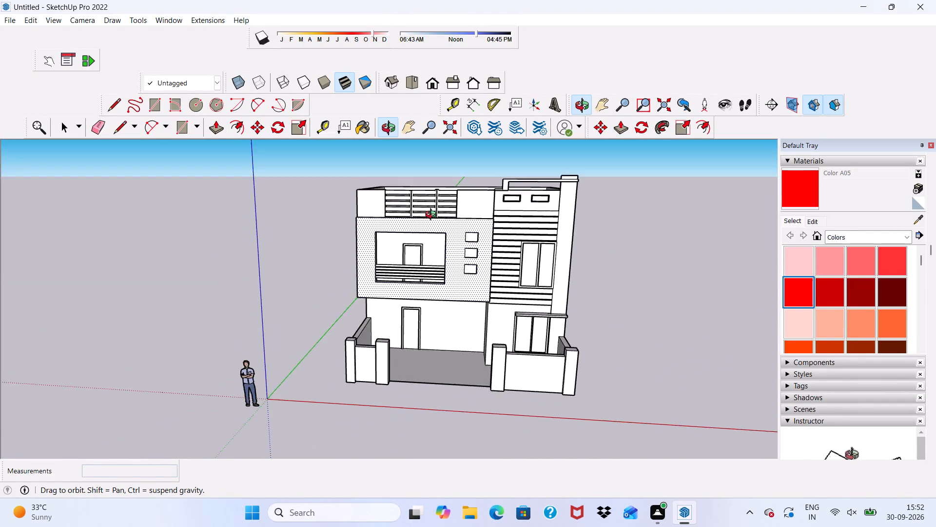
{"action": "middle_click_drag", "start_coordinate": [433, 216], "coordinate": [432, 204]}
{"action": "scroll", "coordinate": [432, 204], "scroll_direction": "up", "scroll_amount": 7}
{"action": "key", "text": "space"}
{"action": "scroll", "coordinate": [432, 204], "scroll_direction": "down", "scroll_amount": 4}
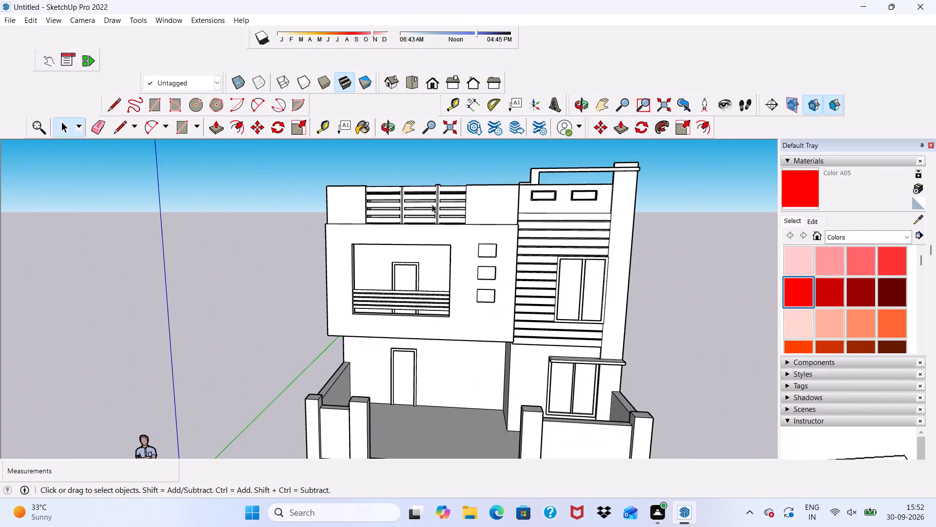
{"action": "scroll", "coordinate": [432, 204], "scroll_direction": "up", "scroll_amount": 4}
{"action": "scroll", "coordinate": [419, 206], "scroll_direction": "down", "scroll_amount": 6}
{"action": "scroll", "coordinate": [392, 234], "scroll_direction": "up", "scroll_amount": 3}
{"action": "scroll", "coordinate": [383, 251], "scroll_direction": "down", "scroll_amount": 1}
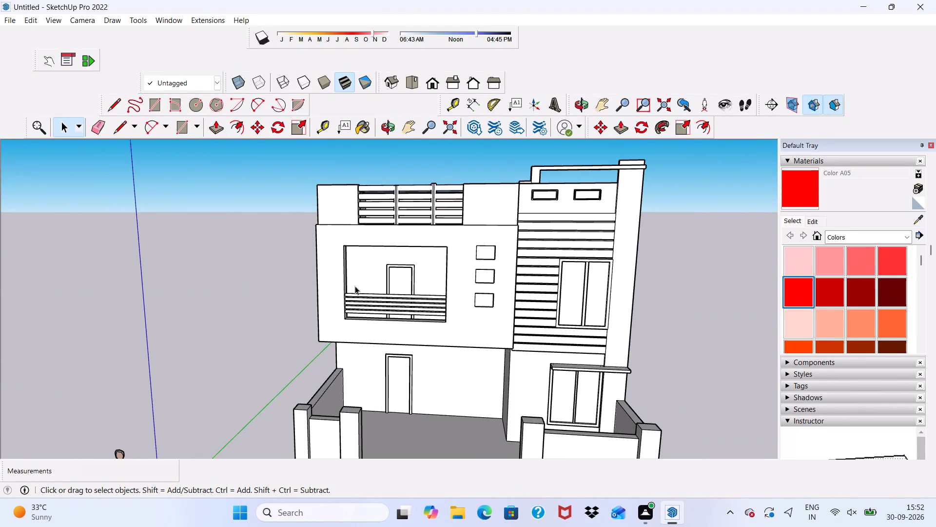
{"action": "scroll", "coordinate": [355, 286], "scroll_direction": "down", "scroll_amount": 5}
{"action": "scroll", "coordinate": [355, 286], "scroll_direction": "up", "scroll_amount": 2}
{"action": "scroll", "coordinate": [362, 245], "scroll_direction": "down", "scroll_amount": 5}
{"action": "scroll", "coordinate": [367, 244], "scroll_direction": "up", "scroll_amount": 1}
{"action": "scroll", "coordinate": [367, 244], "scroll_direction": "down", "scroll_amount": 1}
Erase the vertical seam line between the house's side wall and the side boundary wall.
{"action": "middle_click_drag", "start_coordinate": [368, 243], "coordinate": [409, 253]}
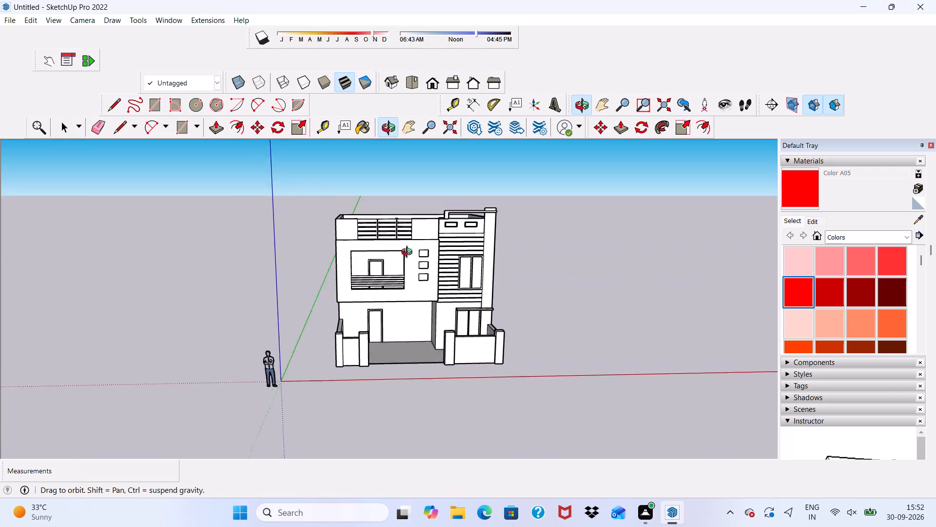
{"action": "middle_click_drag", "start_coordinate": [409, 253], "coordinate": [542, 285]}
{"action": "scroll", "coordinate": [334, 259], "scroll_direction": "up", "scroll_amount": 10}
{"action": "scroll", "coordinate": [320, 257], "scroll_direction": "down", "scroll_amount": 6}
{"action": "middle_click_drag", "start_coordinate": [346, 284], "coordinate": [417, 224]}
{"action": "middle_click", "coordinate": [417, 224]}
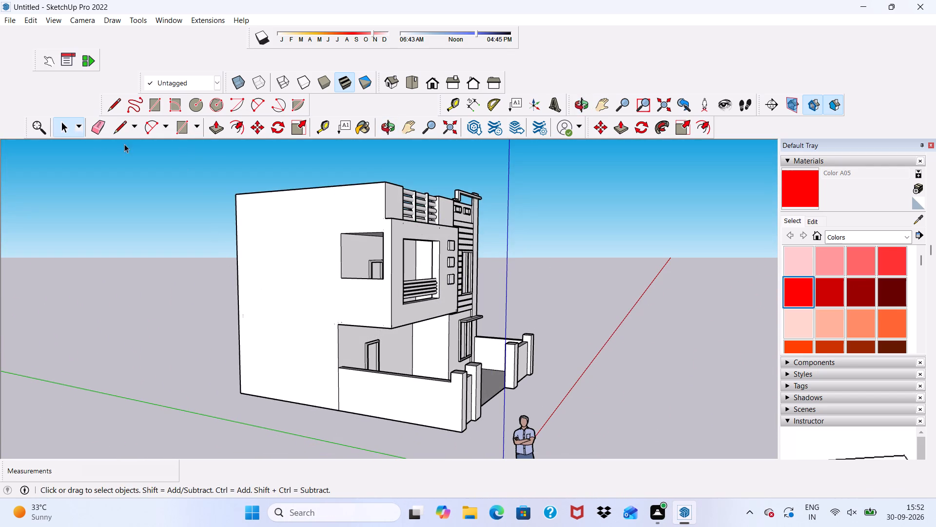
{"action": "left_click", "coordinate": [98, 120]}
{"action": "scroll", "coordinate": [205, 241], "scroll_direction": "up", "scroll_amount": 2}
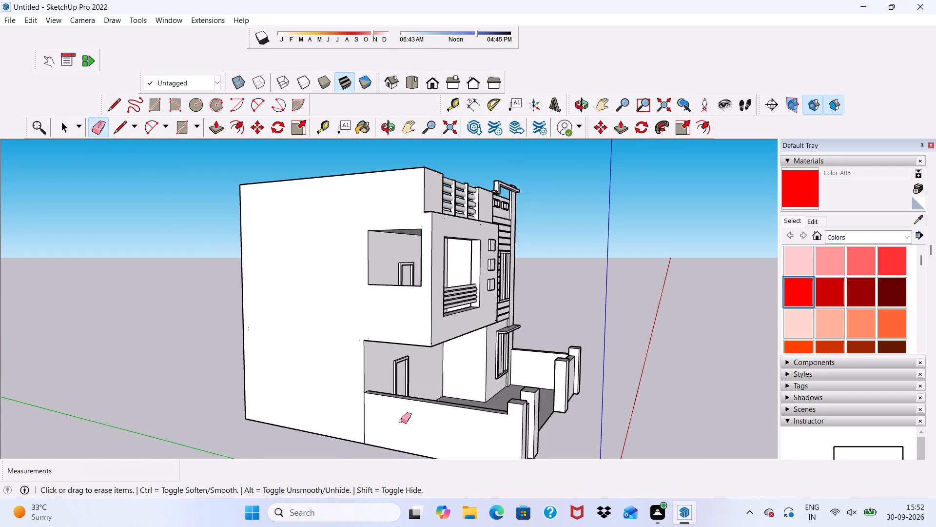
{"action": "scroll", "coordinate": [399, 414], "scroll_direction": "up", "scroll_amount": 5}
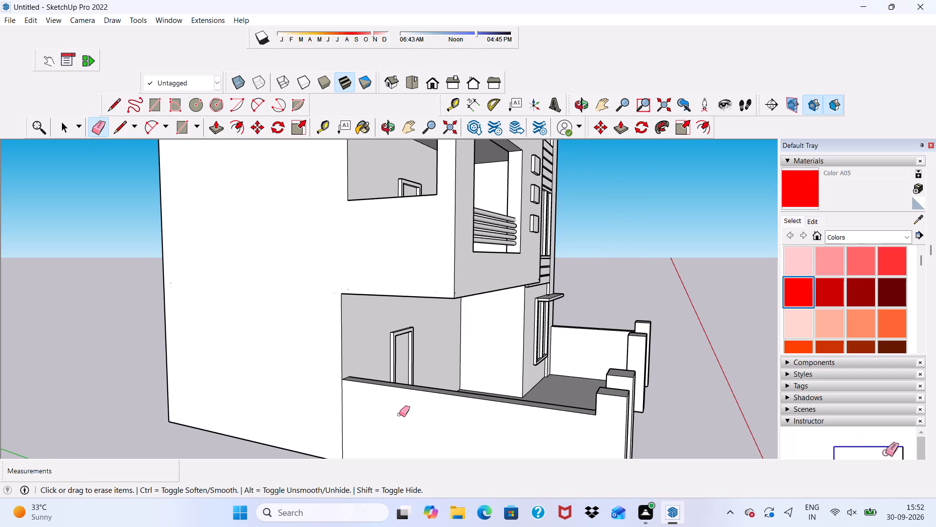
{"action": "scroll", "coordinate": [406, 444], "scroll_direction": "down", "scroll_amount": 4}
{"action": "scroll", "coordinate": [403, 457], "scroll_direction": "up", "scroll_amount": 6}
{"action": "scroll", "coordinate": [373, 424], "scroll_direction": "up", "scroll_amount": 5}
{"action": "left_click", "coordinate": [305, 372]}
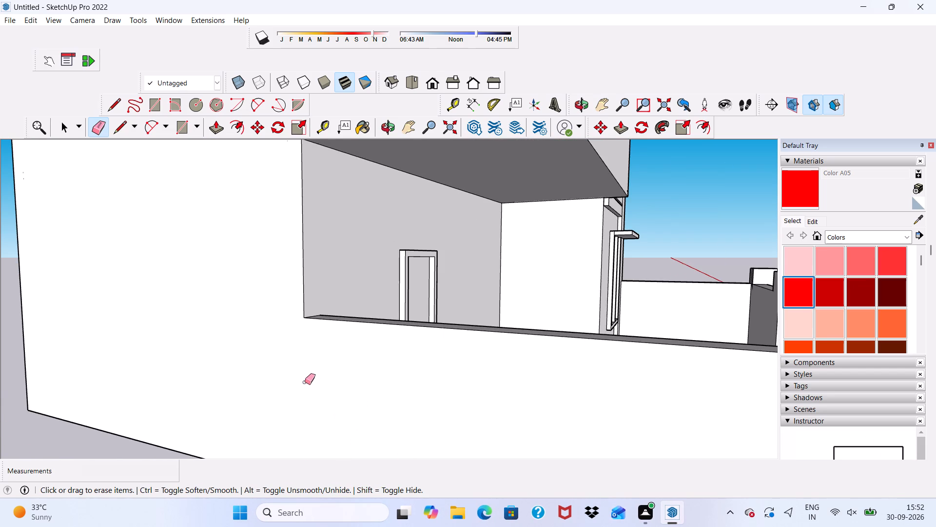
{"action": "scroll", "coordinate": [312, 383], "scroll_direction": "down", "scroll_amount": 5}
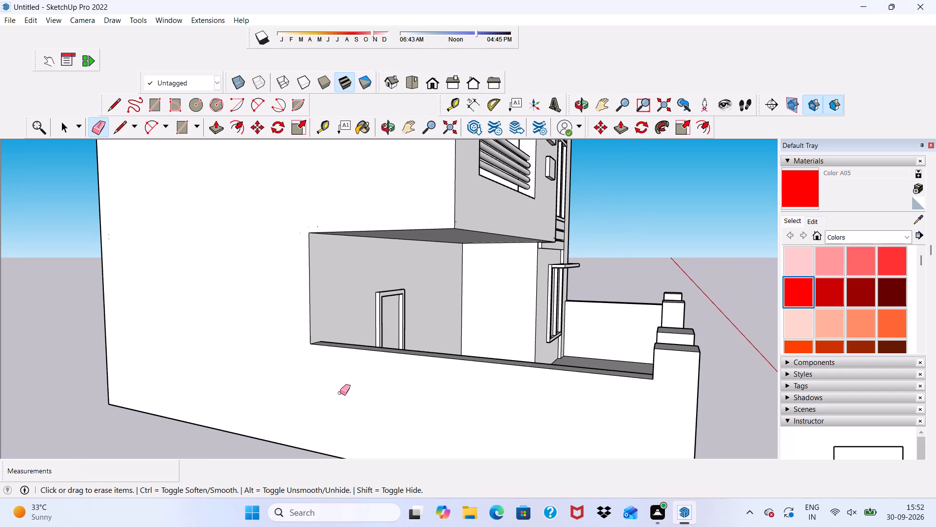
Examine the whole house model from the side and front, including the boundary wall, pillars and decorative blocks.
{"action": "scroll", "coordinate": [345, 392], "scroll_direction": "down", "scroll_amount": 7}
{"action": "scroll", "coordinate": [403, 392], "scroll_direction": "down", "scroll_amount": 6}
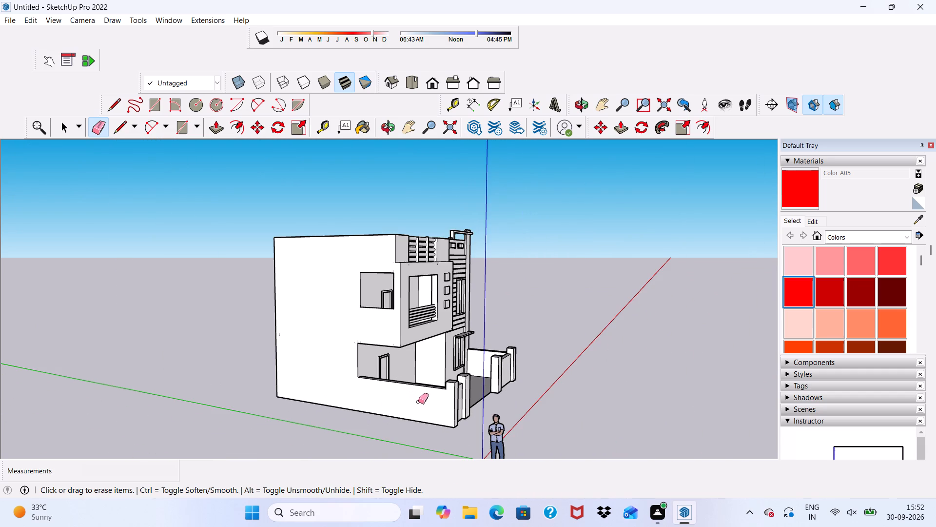
{"action": "middle_click_drag", "start_coordinate": [419, 397], "coordinate": [318, 425]}
{"action": "scroll", "coordinate": [311, 422], "scroll_direction": "up", "scroll_amount": 4}
{"action": "scroll", "coordinate": [311, 422], "scroll_direction": "down", "scroll_amount": 3}
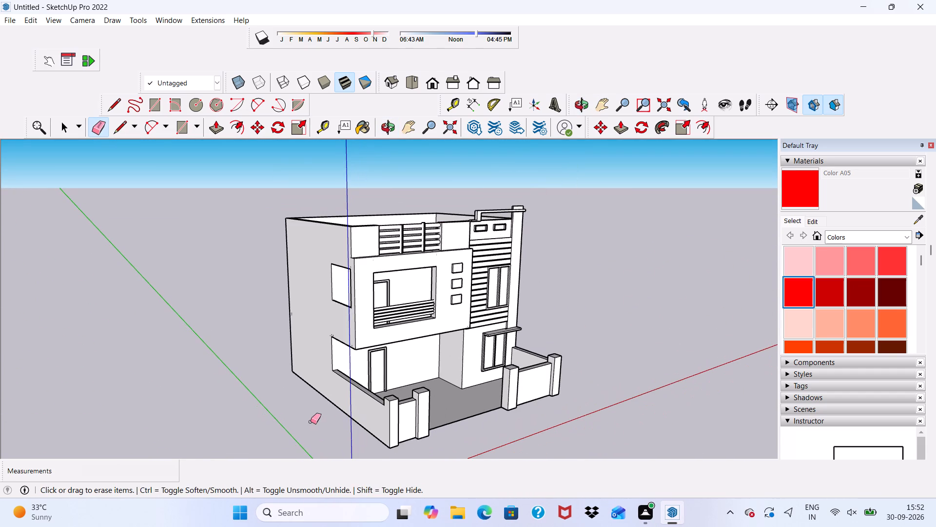
{"action": "scroll", "coordinate": [363, 415], "scroll_direction": "down", "scroll_amount": 3}
{"action": "scroll", "coordinate": [374, 416], "scroll_direction": "up", "scroll_amount": 5}
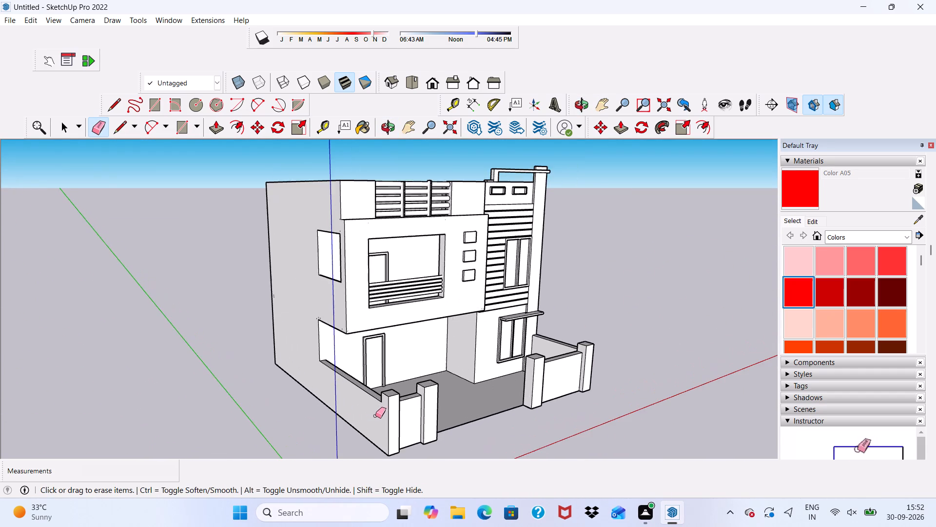
{"action": "scroll", "coordinate": [387, 407], "scroll_direction": "down", "scroll_amount": 1}
{"action": "middle_click_drag", "start_coordinate": [387, 404], "coordinate": [323, 404]}
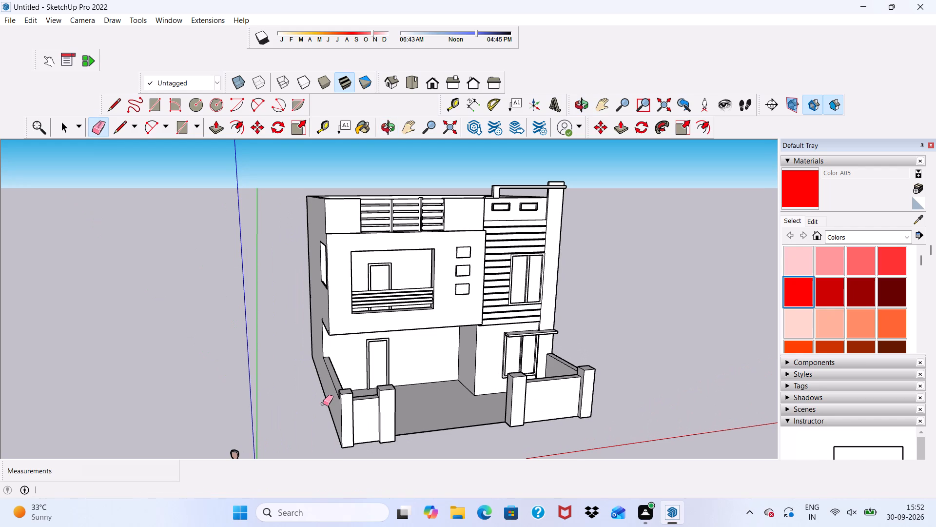
{"action": "scroll", "coordinate": [323, 409], "scroll_direction": "down", "scroll_amount": 1}
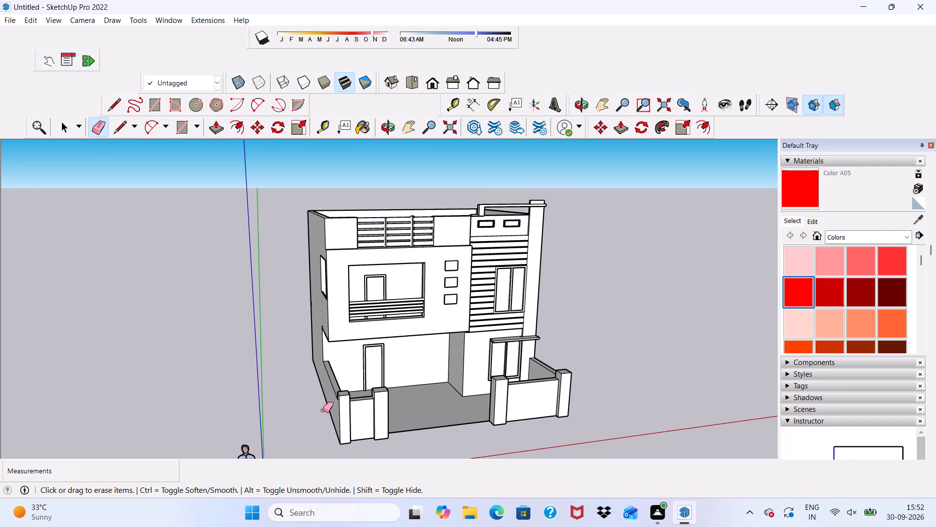
{"action": "scroll", "coordinate": [323, 410], "scroll_direction": "down", "scroll_amount": 9}
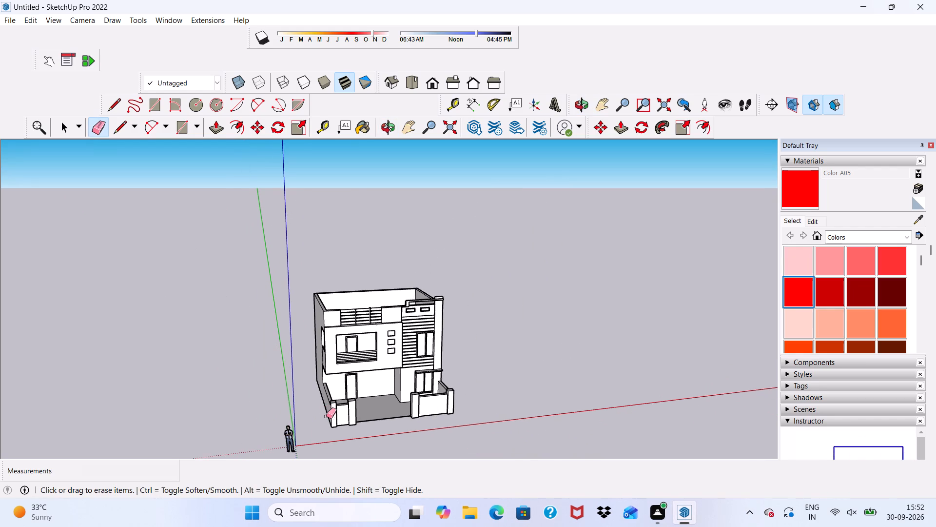
{"action": "scroll", "coordinate": [385, 428], "scroll_direction": "down", "scroll_amount": 6}
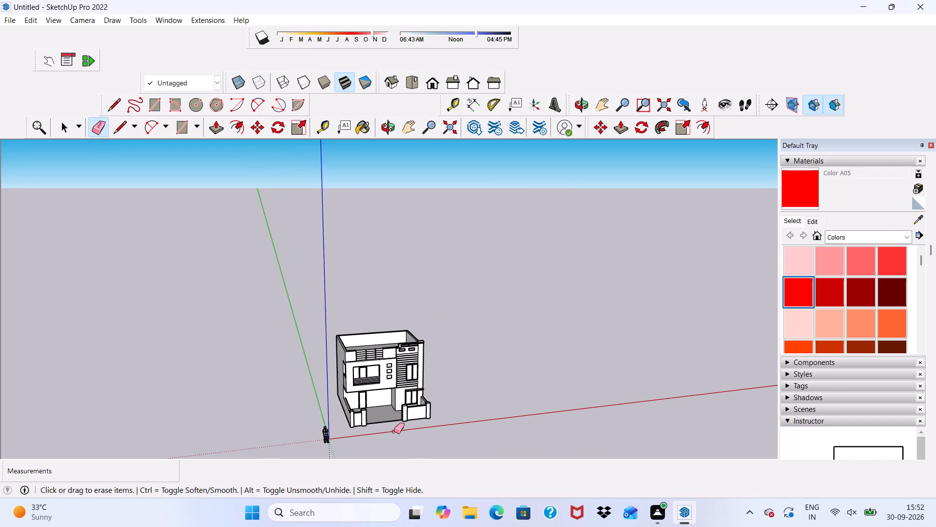
{"action": "key", "text": "space"}
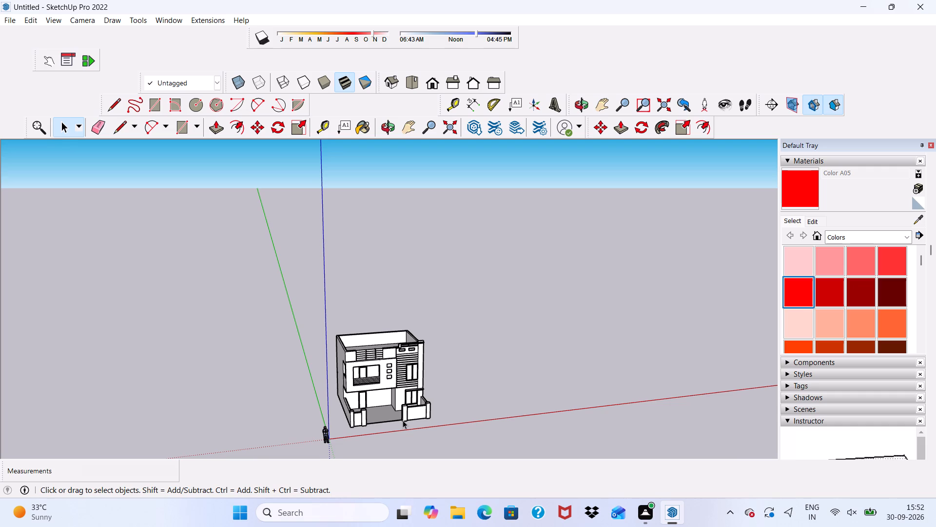
{"action": "scroll", "coordinate": [409, 416], "scroll_direction": "down", "scroll_amount": 5}
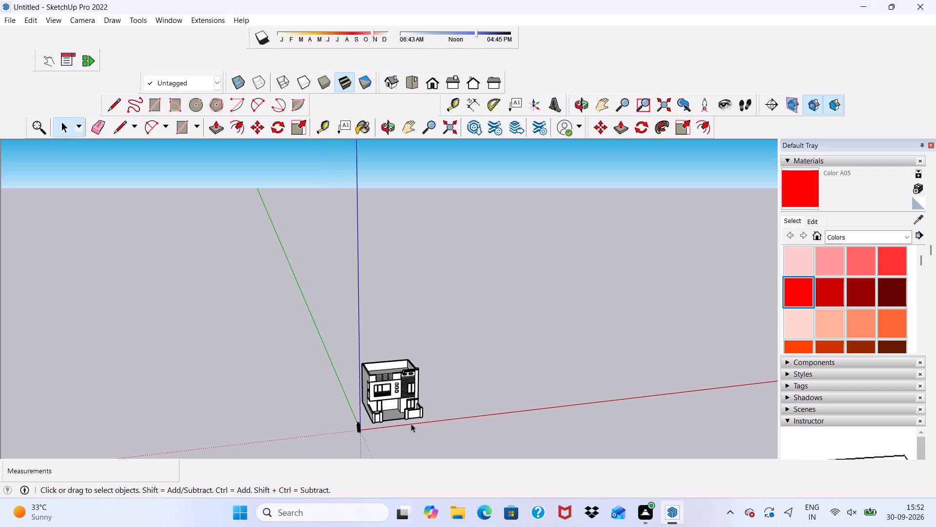
{"action": "scroll", "coordinate": [415, 424], "scroll_direction": "up", "scroll_amount": 3}
{"action": "scroll", "coordinate": [415, 424], "scroll_direction": "down", "scroll_amount": 1}
{"action": "scroll", "coordinate": [415, 424], "scroll_direction": "up", "scroll_amount": 2}
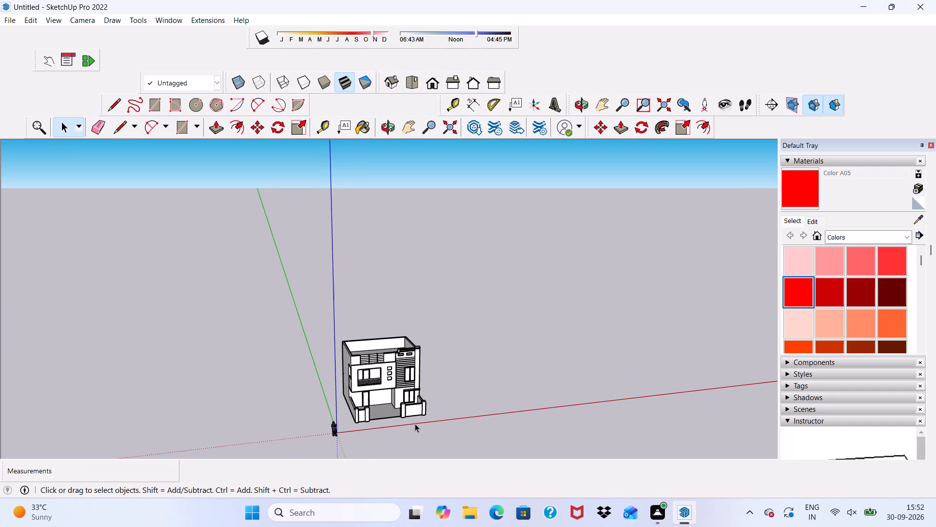
{"action": "middle_click_drag", "start_coordinate": [442, 403], "coordinate": [348, 325]}
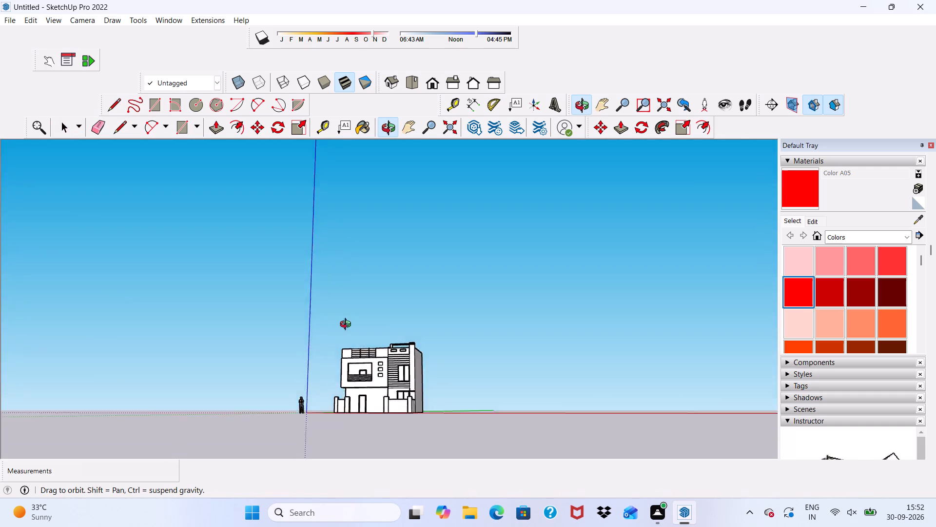
{"action": "middle_click_drag", "start_coordinate": [348, 325], "coordinate": [349, 357]}
{"action": "scroll", "coordinate": [351, 358], "scroll_direction": "up", "scroll_amount": 11}
{"action": "middle_click_drag", "start_coordinate": [354, 371], "coordinate": [487, 382]}
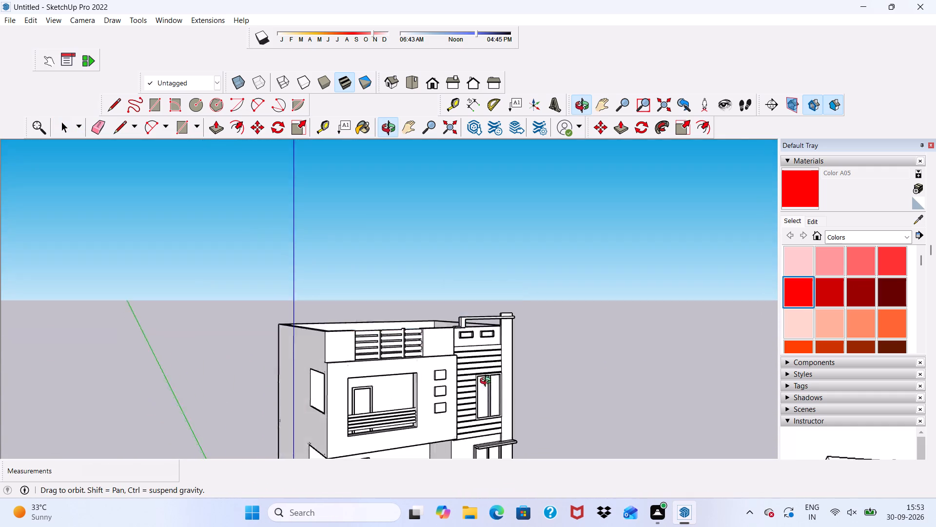
{"action": "middle_click_drag", "start_coordinate": [487, 382], "coordinate": [460, 308]}
{"action": "scroll", "coordinate": [490, 379], "scroll_direction": "down", "scroll_amount": 1}
{"action": "scroll", "coordinate": [390, 390], "scroll_direction": "up", "scroll_amount": 6}
Draw a circle of about 5 3/4" radius on the upper-floor balcony door panel, near its left edge.
{"action": "middle_click_drag", "start_coordinate": [390, 389], "coordinate": [362, 426]}
{"action": "scroll", "coordinate": [380, 407], "scroll_direction": "up", "scroll_amount": 6}
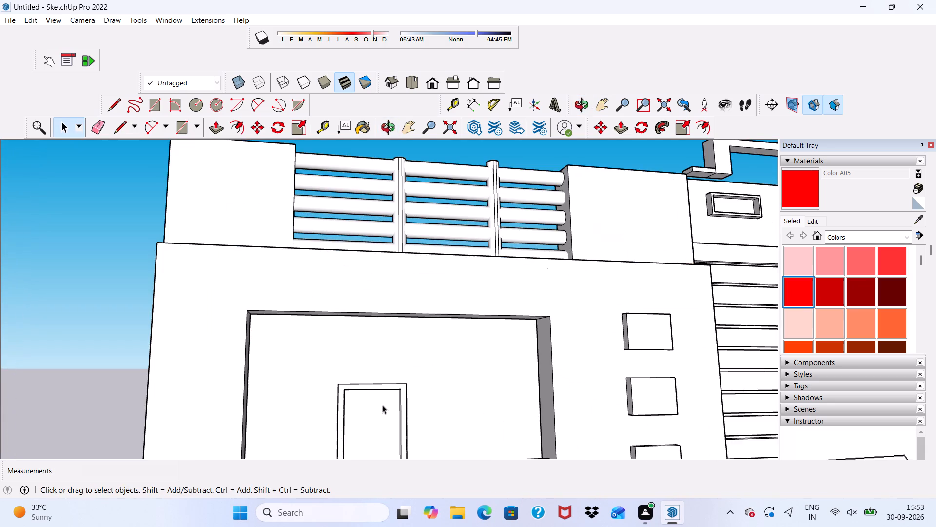
{"action": "middle_click_drag", "start_coordinate": [382, 404], "coordinate": [349, 383]}
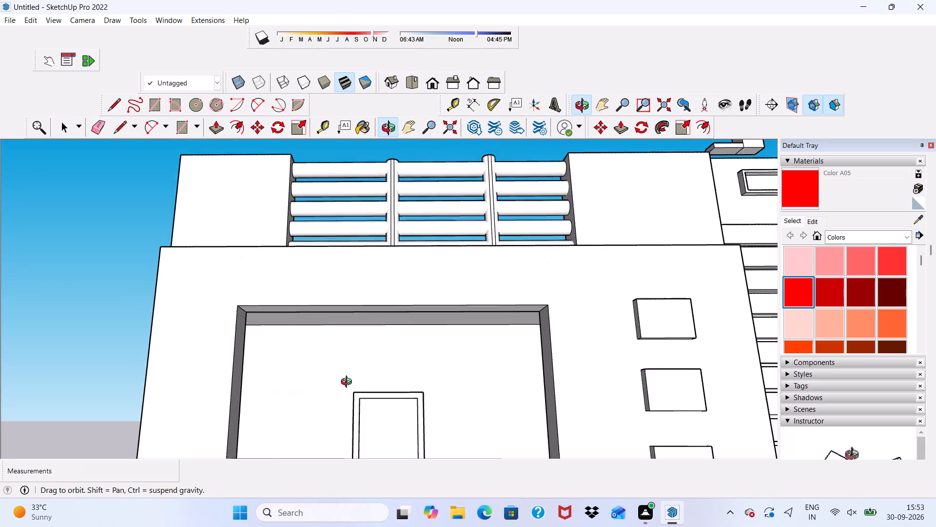
{"action": "middle_click_drag", "start_coordinate": [349, 383], "coordinate": [350, 382]}
{"action": "scroll", "coordinate": [350, 382], "scroll_direction": "up", "scroll_amount": 2}
{"action": "scroll", "coordinate": [378, 389], "scroll_direction": "down", "scroll_amount": 2}
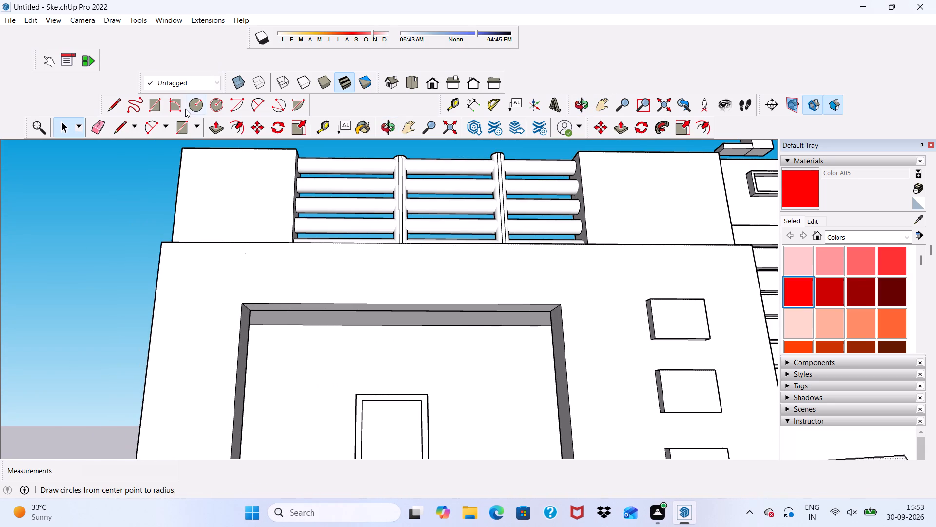
{"action": "left_click", "coordinate": [191, 102]}
{"action": "scroll", "coordinate": [249, 214], "scroll_direction": "down", "scroll_amount": 5}
{"action": "scroll", "coordinate": [303, 321], "scroll_direction": "up", "scroll_amount": 5}
{"action": "middle_click_drag", "start_coordinate": [338, 352], "coordinate": [338, 351]}
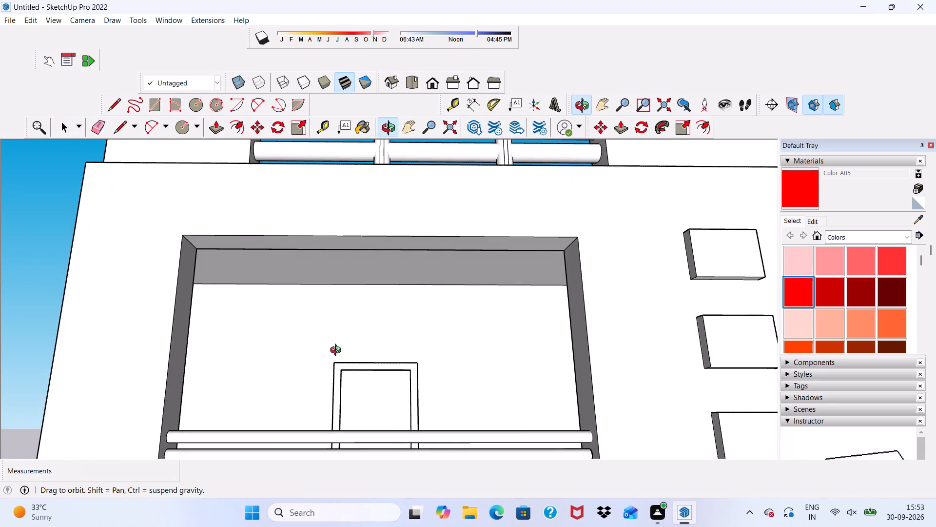
{"action": "middle_click_drag", "start_coordinate": [338, 351], "coordinate": [327, 404]}
{"action": "middle_click_drag", "start_coordinate": [334, 406], "coordinate": [342, 410]}
{"action": "scroll", "coordinate": [346, 412], "scroll_direction": "up", "scroll_amount": 1}
{"action": "scroll", "coordinate": [346, 412], "scroll_direction": "down", "scroll_amount": 1}
{"action": "scroll", "coordinate": [346, 412], "scroll_direction": "up", "scroll_amount": 8}
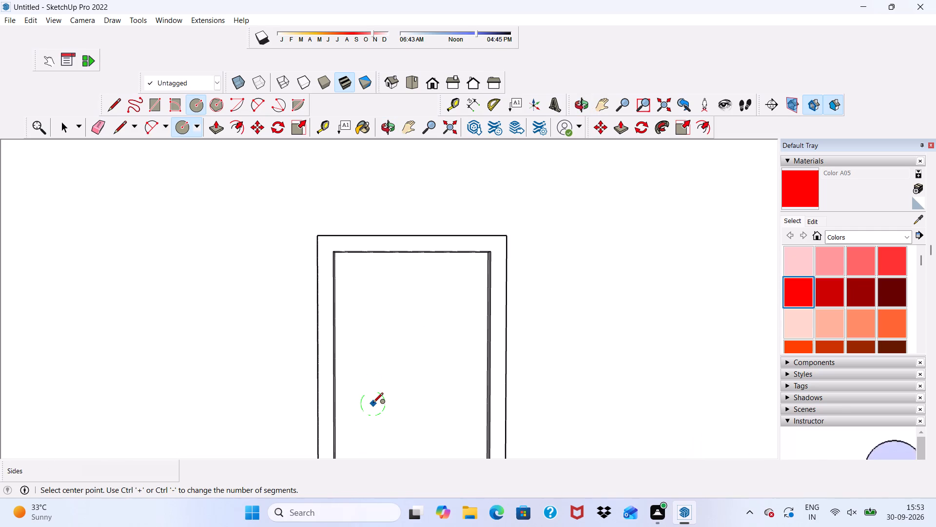
{"action": "left_click", "coordinate": [373, 403]}
{"action": "left_click", "coordinate": [388, 377]}
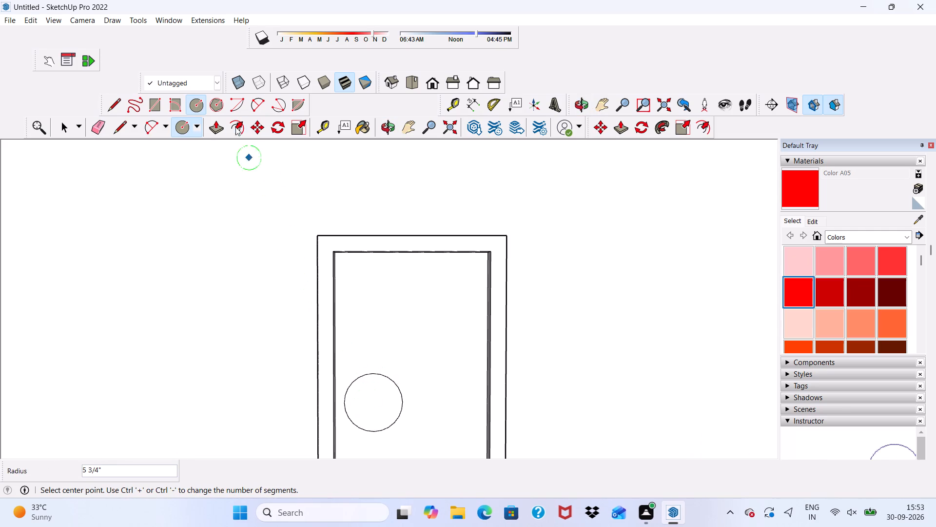
Push/Pull the circle on the balcony door outward by 3".
{"action": "left_click", "coordinate": [212, 121]}
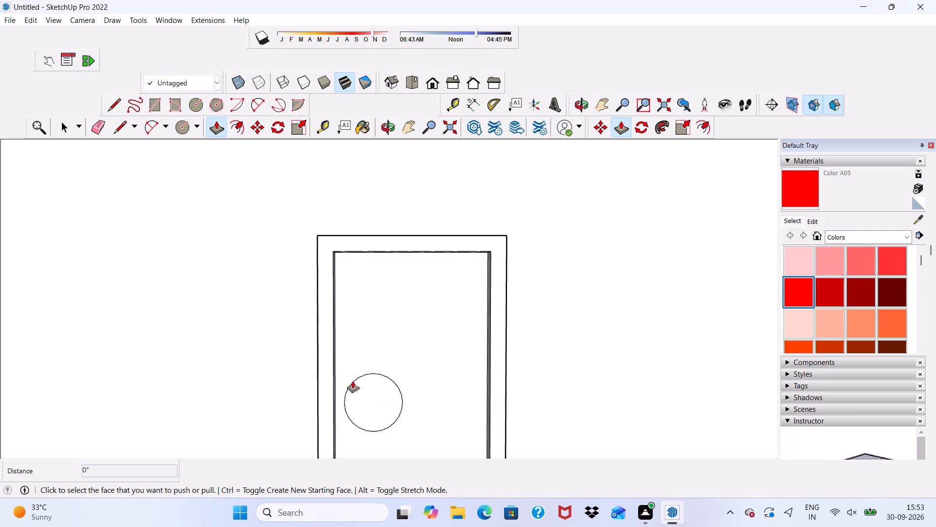
{"action": "left_click", "coordinate": [389, 399]}
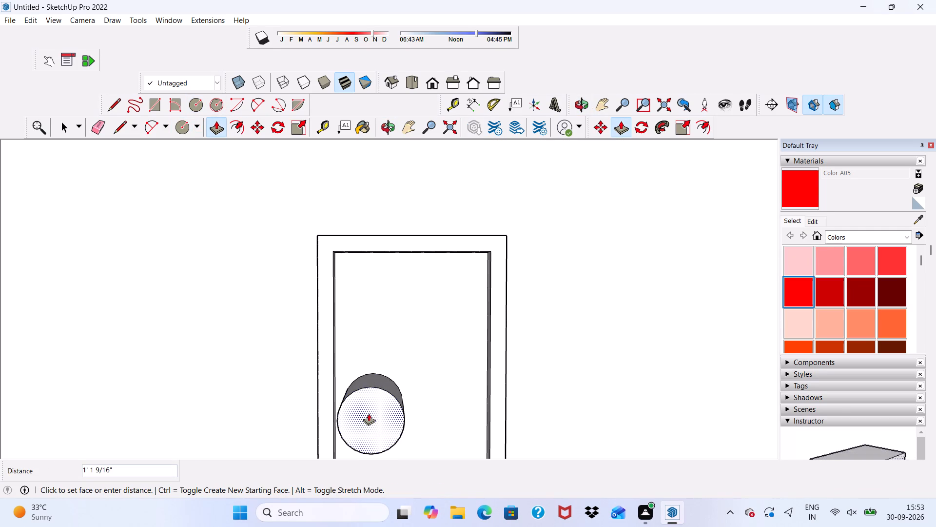
{"action": "type", "text": "3\""}
{"action": "key", "text": "Return"}
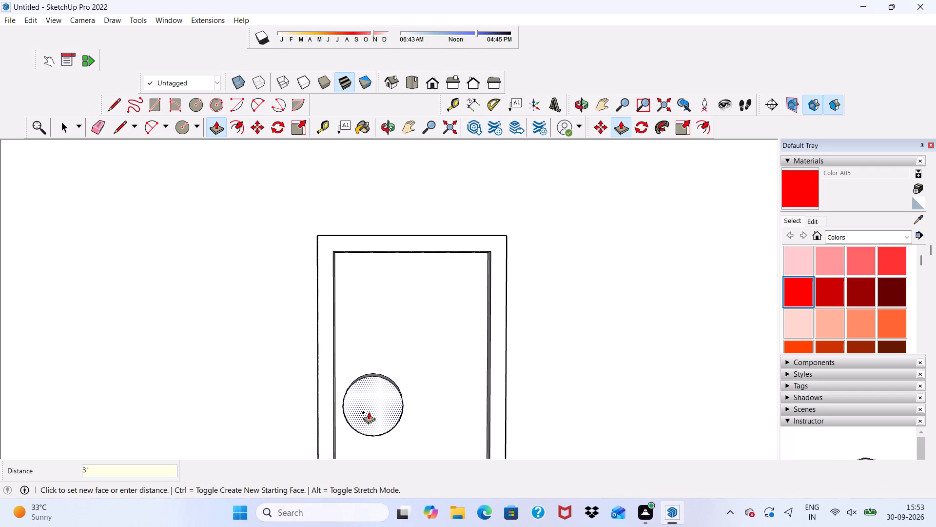
Examine the projecting round disc on the balcony door from an angle and within the front elevation.
{"action": "scroll", "coordinate": [368, 396], "scroll_direction": "down", "scroll_amount": 4}
{"action": "middle_click_drag", "start_coordinate": [370, 385], "coordinate": [285, 445]}
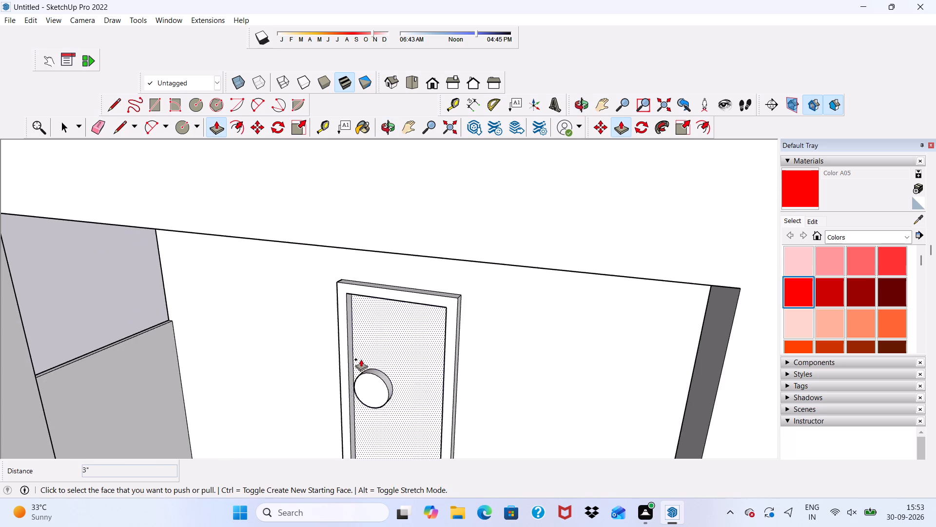
{"action": "scroll", "coordinate": [361, 359], "scroll_direction": "down", "scroll_amount": 3}
{"action": "scroll", "coordinate": [361, 359], "scroll_direction": "up", "scroll_amount": 1}
{"action": "scroll", "coordinate": [362, 359], "scroll_direction": "down", "scroll_amount": 3}
{"action": "scroll", "coordinate": [428, 316], "scroll_direction": "up", "scroll_amount": 1}
{"action": "scroll", "coordinate": [424, 321], "scroll_direction": "down", "scroll_amount": 2}
{"action": "middle_click_drag", "start_coordinate": [418, 335], "coordinate": [485, 292]}
{"action": "middle_click", "coordinate": [485, 296]}
{"action": "scroll", "coordinate": [492, 297], "scroll_direction": "down", "scroll_amount": 6}
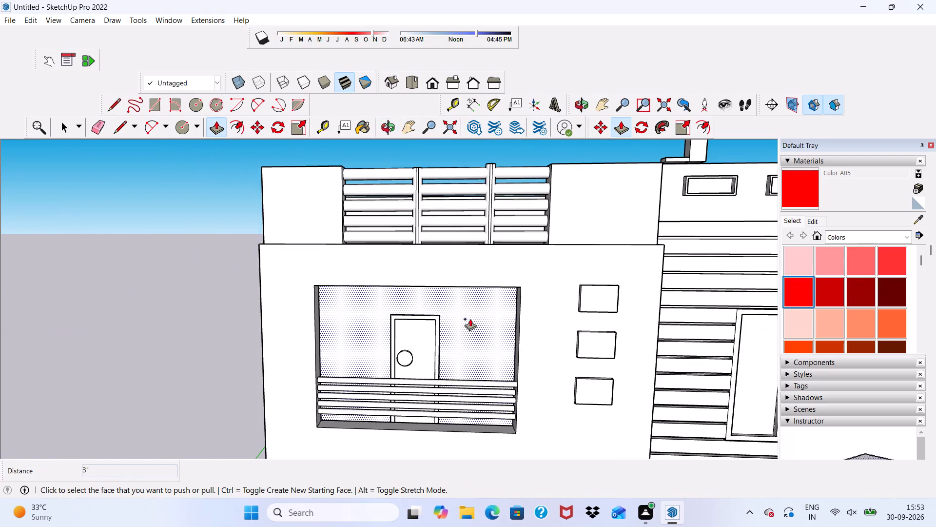
{"action": "scroll", "coordinate": [401, 363], "scroll_direction": "up", "scroll_amount": 5}
{"action": "scroll", "coordinate": [428, 306], "scroll_direction": "down", "scroll_amount": 5}
{"action": "key", "text": "space"}
{"action": "scroll", "coordinate": [446, 278], "scroll_direction": "down", "scroll_amount": 9}
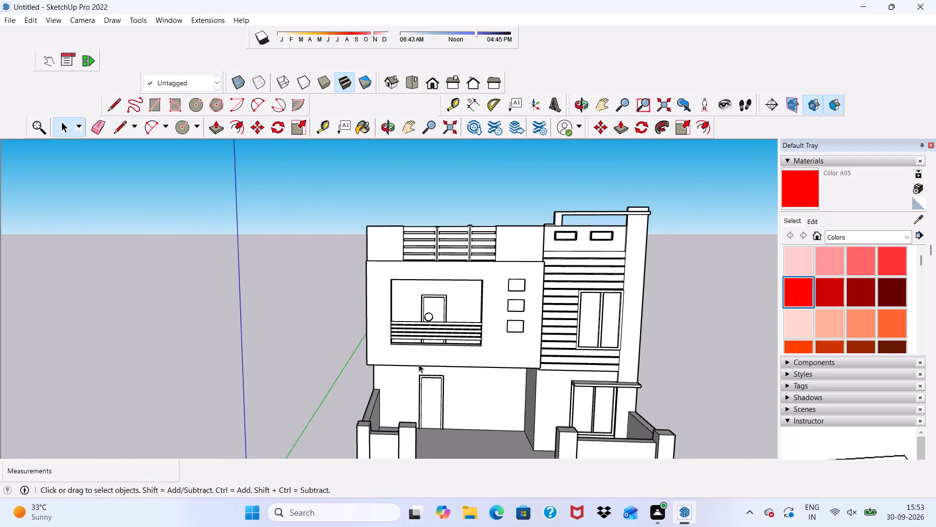
Draw a hexagon of about 7 7/16" inscribed radius on the ground-floor door panel.
{"action": "scroll", "coordinate": [376, 429], "scroll_direction": "up", "scroll_amount": 4}
{"action": "scroll", "coordinate": [433, 371], "scroll_direction": "up", "scroll_amount": 6}
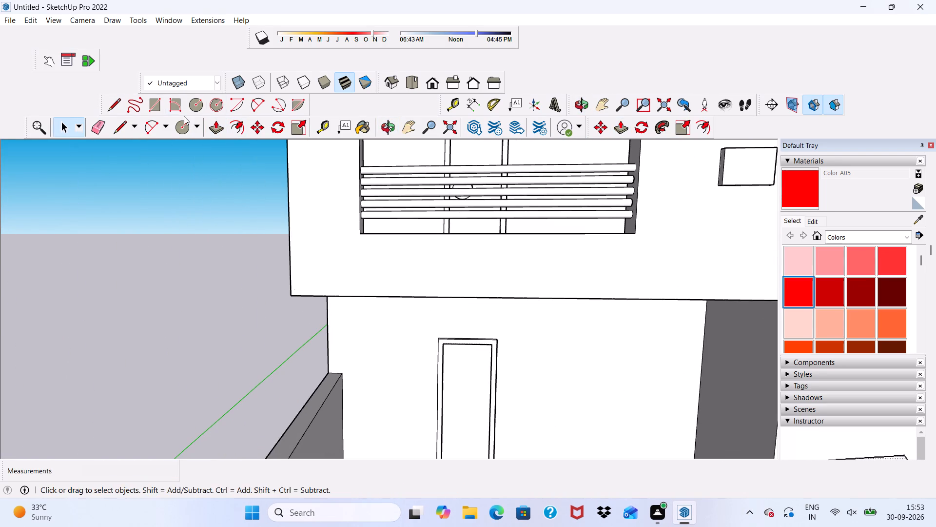
{"action": "left_click", "coordinate": [211, 103]}
{"action": "scroll", "coordinate": [410, 384], "scroll_direction": "up", "scroll_amount": 2}
{"action": "scroll", "coordinate": [428, 404], "scroll_direction": "down", "scroll_amount": 2}
{"action": "scroll", "coordinate": [470, 418], "scroll_direction": "up", "scroll_amount": 5}
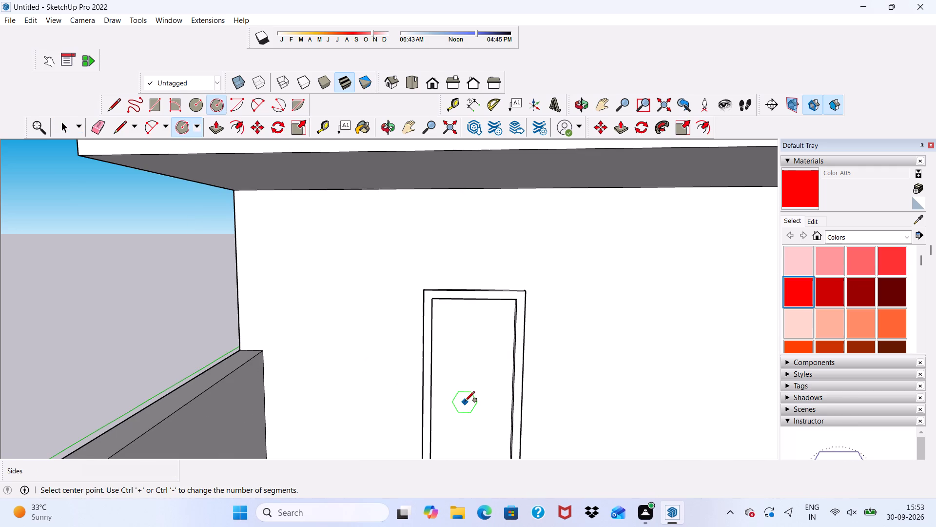
{"action": "left_click", "coordinate": [465, 401]}
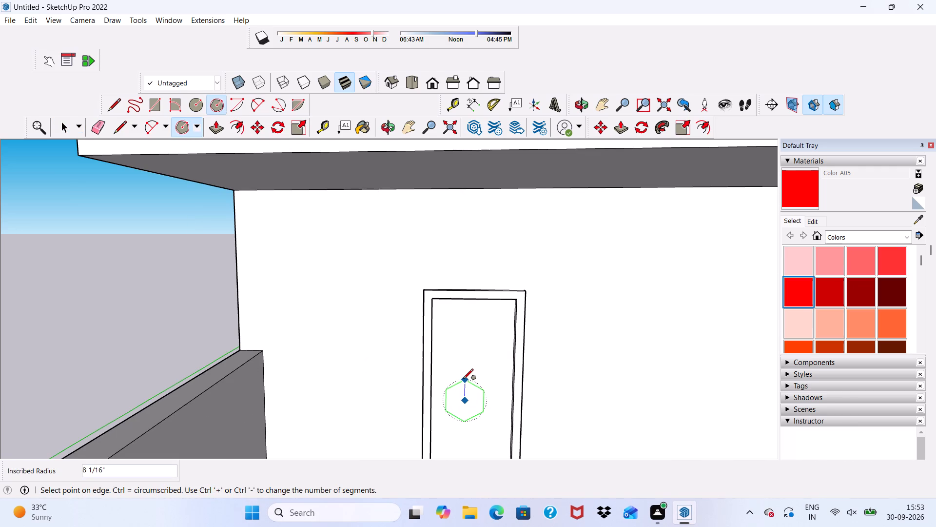
{"action": "left_click", "coordinate": [461, 381]}
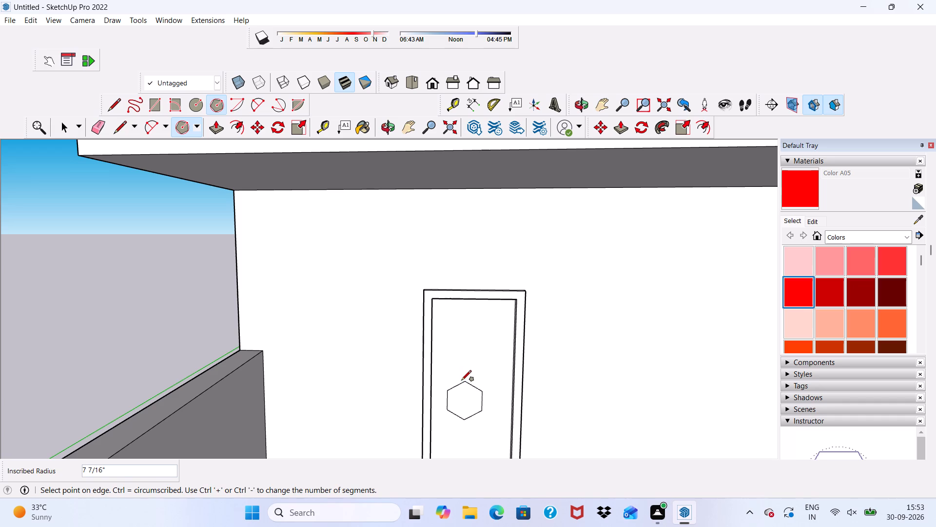
Push/Pull the hexagon on the ground-floor door outward by 3".
{"action": "key", "text": "space"}
{"action": "left_click", "coordinate": [450, 396]}
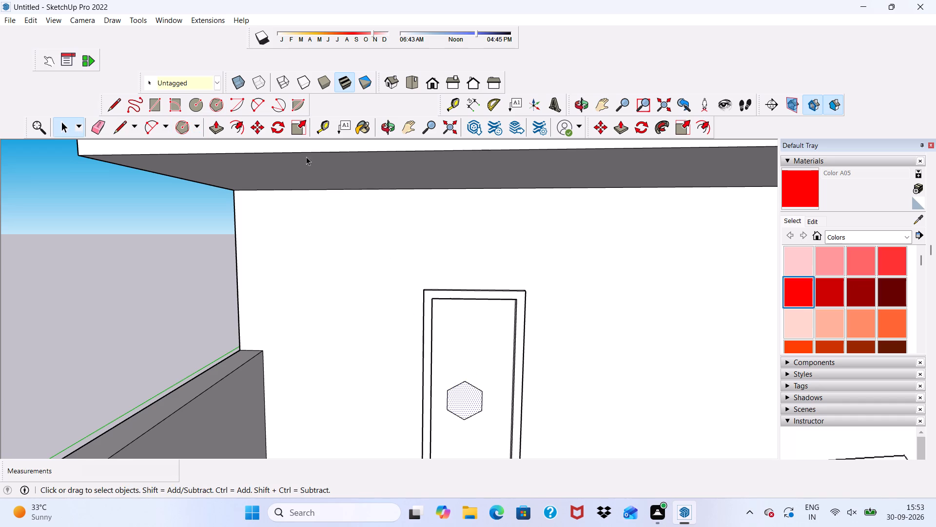
{"action": "left_click", "coordinate": [208, 123]}
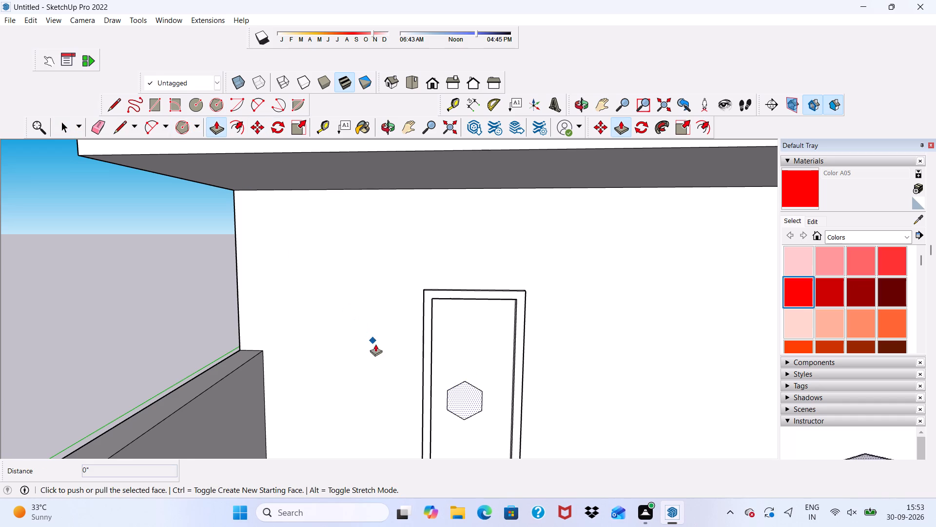
{"action": "left_click", "coordinate": [462, 391]}
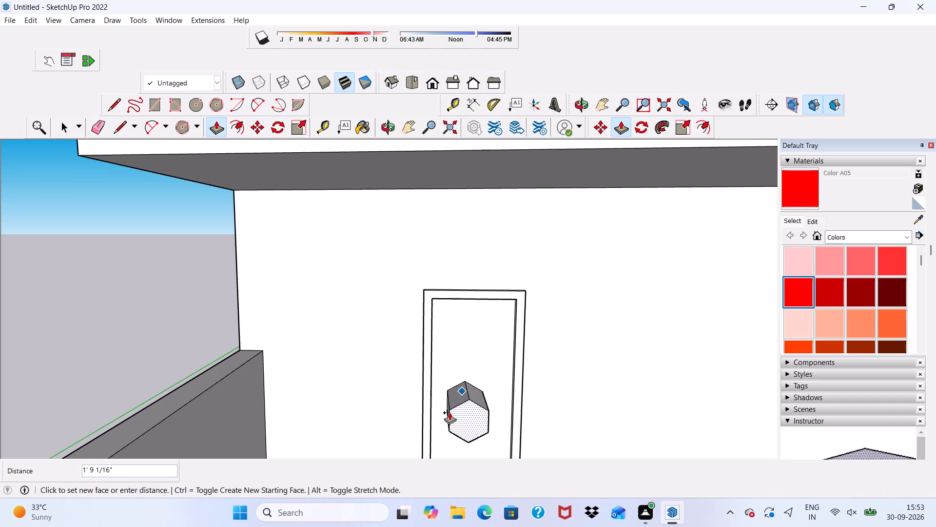
{"action": "type", "text": "3\""}
{"action": "key", "text": "Return"}
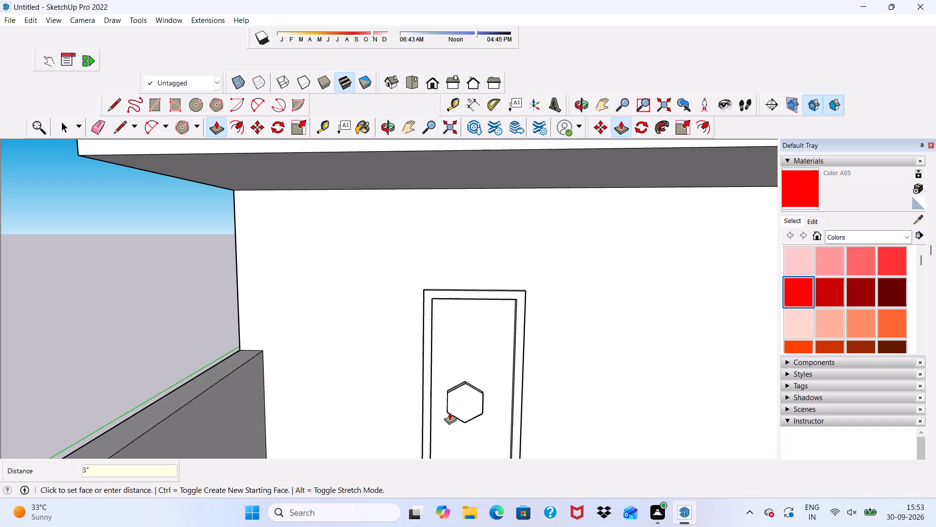
{"action": "key", "text": "space"}
Examine the front elevation with the decorated ground-floor and balcony doors.
{"action": "scroll", "coordinate": [456, 406], "scroll_direction": "down", "scroll_amount": 7}
{"action": "middle_click_drag", "start_coordinate": [465, 377], "coordinate": [458, 370]}
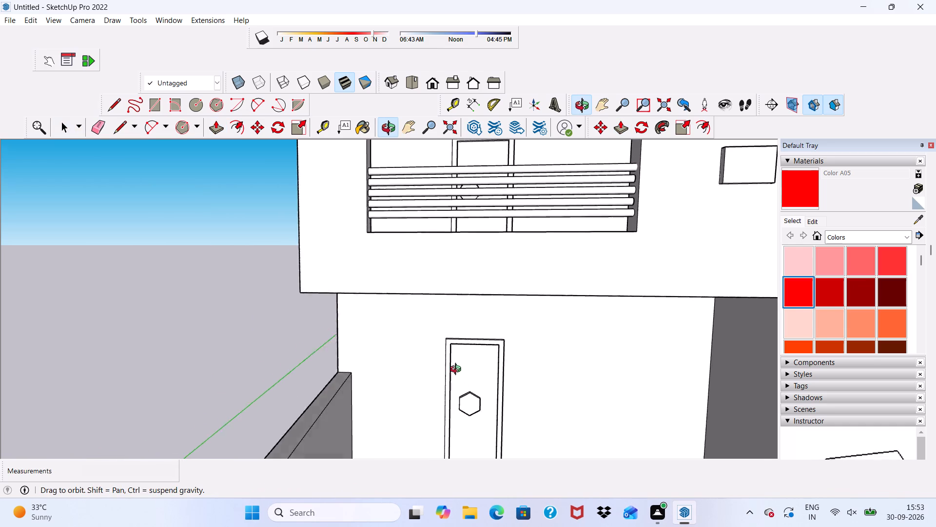
{"action": "middle_click_drag", "start_coordinate": [458, 370], "coordinate": [435, 351]}
{"action": "scroll", "coordinate": [391, 352], "scroll_direction": "down", "scroll_amount": 9}
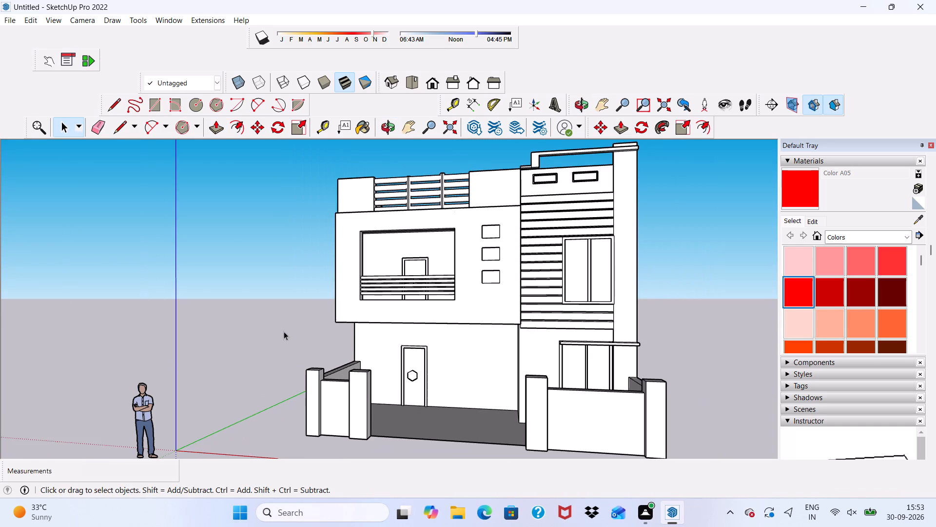
{"action": "middle_click_drag", "start_coordinate": [284, 330], "coordinate": [272, 366]}
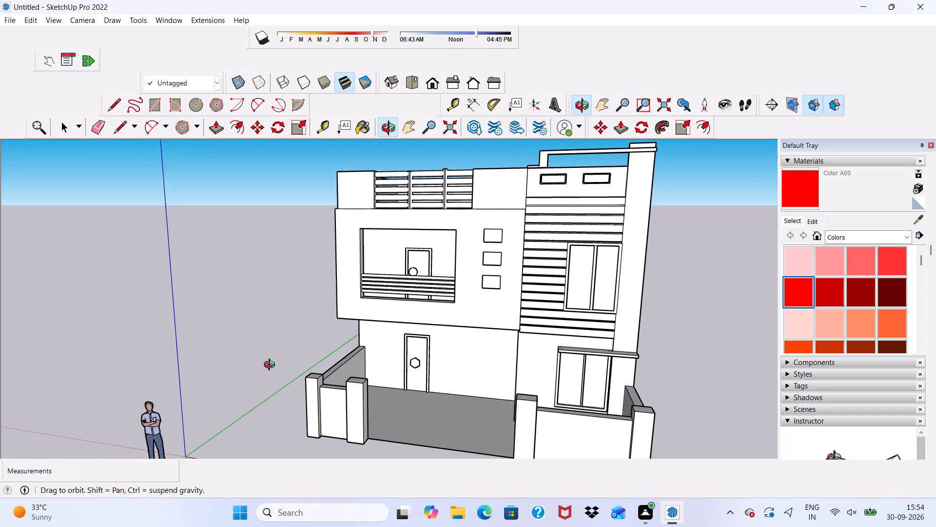
Examine the balcony railing, balcony door and ground-floor door from several angles and within the whole front elevation.
{"action": "middle_click_drag", "start_coordinate": [272, 366], "coordinate": [269, 363]}
{"action": "key", "text": "space"}
{"action": "scroll", "coordinate": [417, 334], "scroll_direction": "up", "scroll_amount": 6}
{"action": "scroll", "coordinate": [417, 333], "scroll_direction": "down", "scroll_amount": 3}
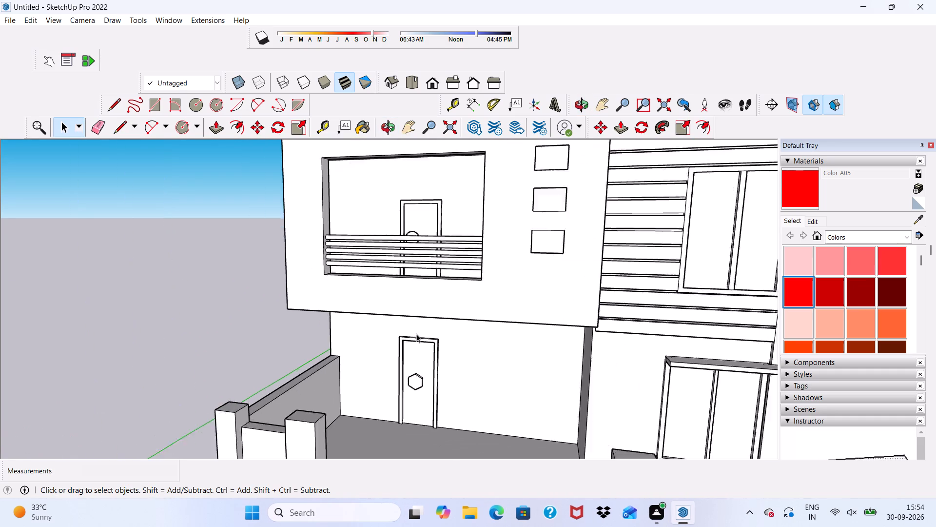
{"action": "scroll", "coordinate": [416, 334], "scroll_direction": "down", "scroll_amount": 3}
{"action": "middle_click_drag", "start_coordinate": [414, 333], "coordinate": [416, 297]}
{"action": "scroll", "coordinate": [412, 289], "scroll_direction": "up", "scroll_amount": 6}
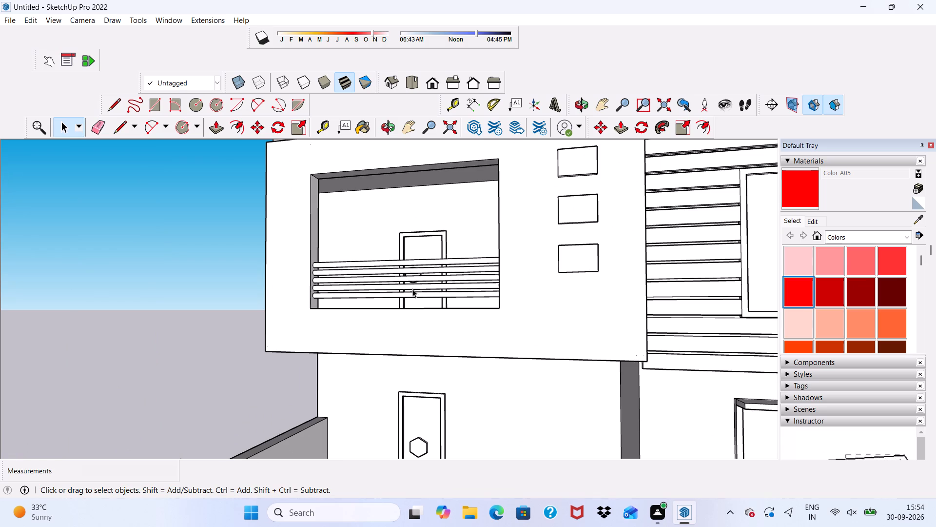
{"action": "scroll", "coordinate": [412, 289], "scroll_direction": "up", "scroll_amount": 1}
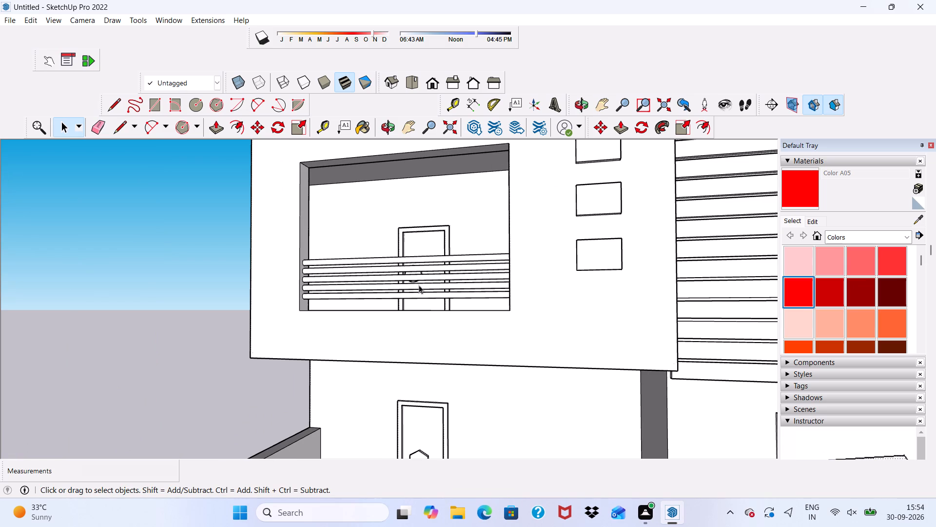
{"action": "scroll", "coordinate": [419, 285], "scroll_direction": "down", "scroll_amount": 6}
{"action": "scroll", "coordinate": [395, 306], "scroll_direction": "up", "scroll_amount": 5}
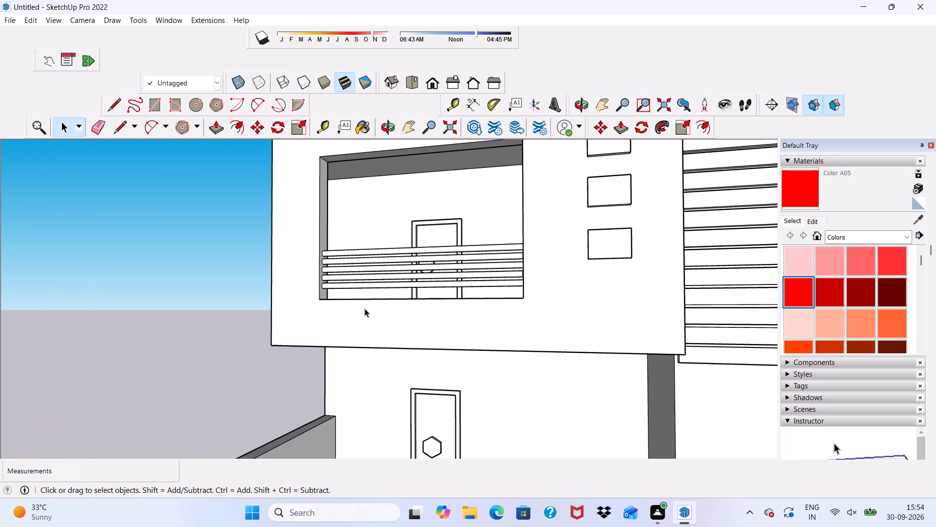
{"action": "middle_click_drag", "start_coordinate": [364, 308], "coordinate": [420, 303]}
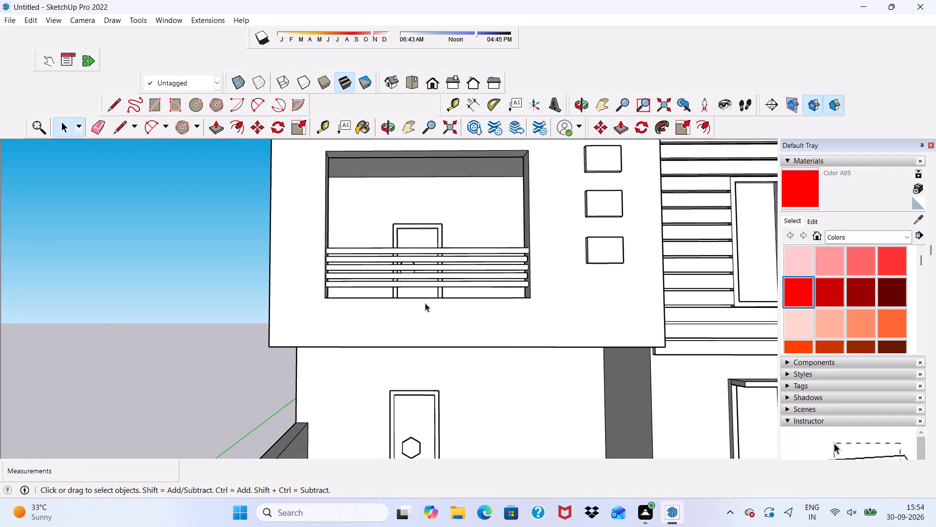
{"action": "scroll", "coordinate": [427, 303], "scroll_direction": "up", "scroll_amount": 1}
{"action": "scroll", "coordinate": [427, 303], "scroll_direction": "down", "scroll_amount": 6}
{"action": "scroll", "coordinate": [427, 303], "scroll_direction": "up", "scroll_amount": 1}
{"action": "scroll", "coordinate": [427, 303], "scroll_direction": "down", "scroll_amount": 3}
{"action": "scroll", "coordinate": [427, 303], "scroll_direction": "up", "scroll_amount": 1}
{"action": "scroll", "coordinate": [427, 304], "scroll_direction": "down", "scroll_amount": 1}
{"action": "scroll", "coordinate": [449, 299], "scroll_direction": "up", "scroll_amount": 6}
{"action": "scroll", "coordinate": [500, 277], "scroll_direction": "down", "scroll_amount": 4}
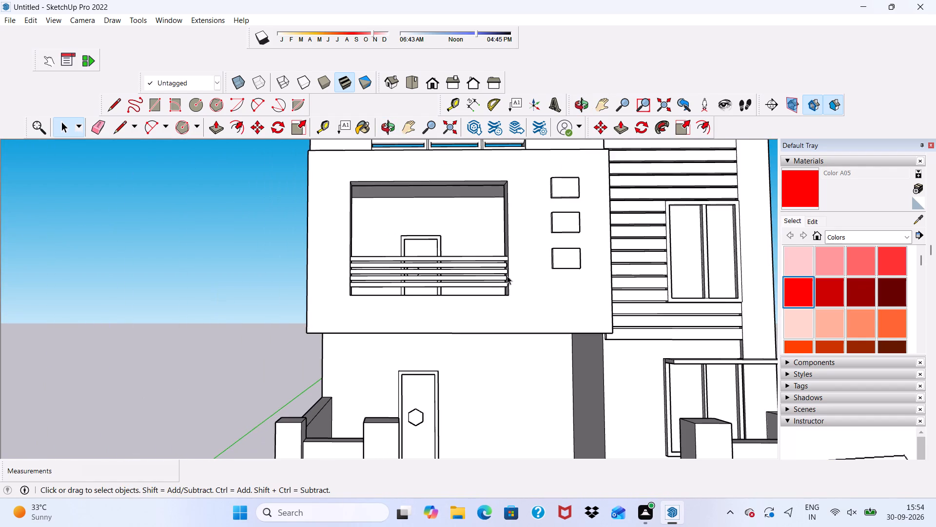
{"action": "scroll", "coordinate": [507, 276], "scroll_direction": "down", "scroll_amount": 10}
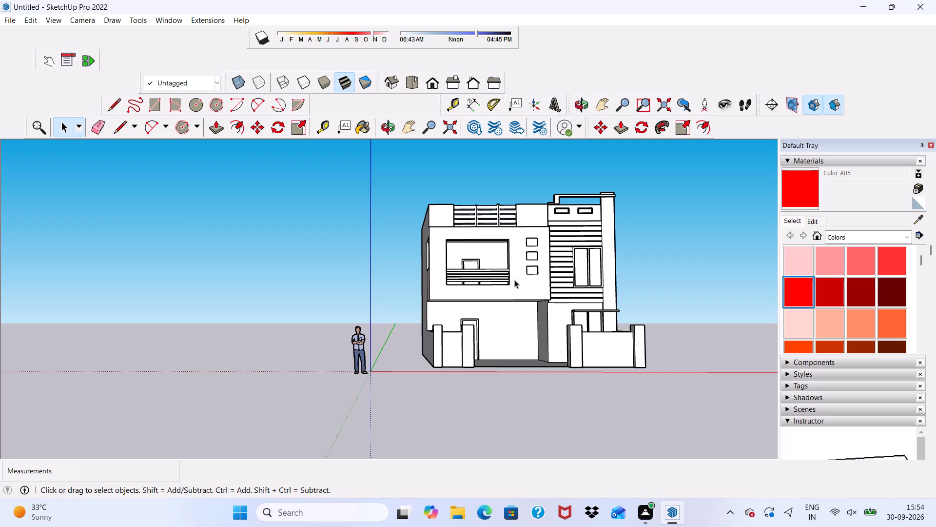
{"action": "scroll", "coordinate": [559, 254], "scroll_direction": "up", "scroll_amount": 4}
{"action": "middle_click_drag", "start_coordinate": [500, 265], "coordinate": [444, 280]}
{"action": "middle_click", "coordinate": [444, 280]}
{"action": "scroll", "coordinate": [444, 280], "scroll_direction": "up", "scroll_amount": 3}
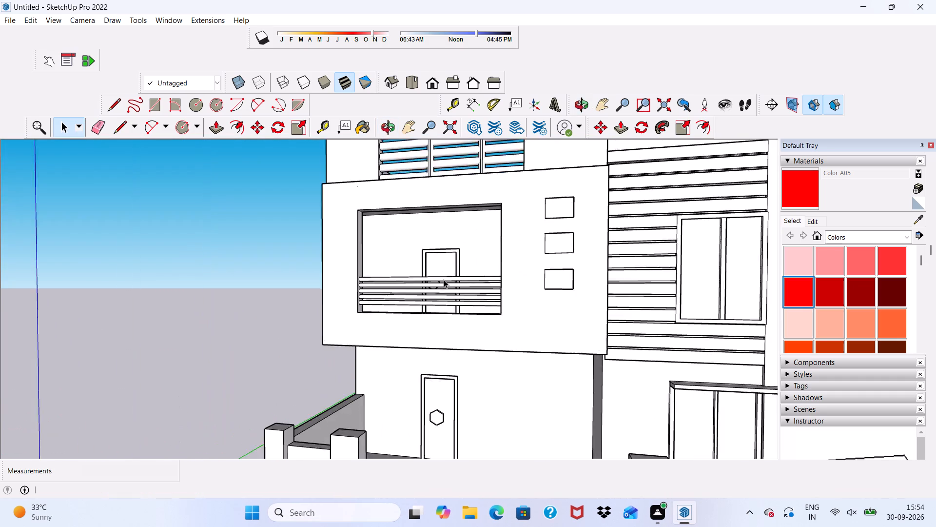
{"action": "scroll", "coordinate": [444, 280], "scroll_direction": "up", "scroll_amount": 2}
{"action": "scroll", "coordinate": [444, 280], "scroll_direction": "down", "scroll_amount": 7}
{"action": "scroll", "coordinate": [497, 243], "scroll_direction": "up", "scroll_amount": 1}
{"action": "middle_click_drag", "start_coordinate": [497, 243], "coordinate": [556, 242]}
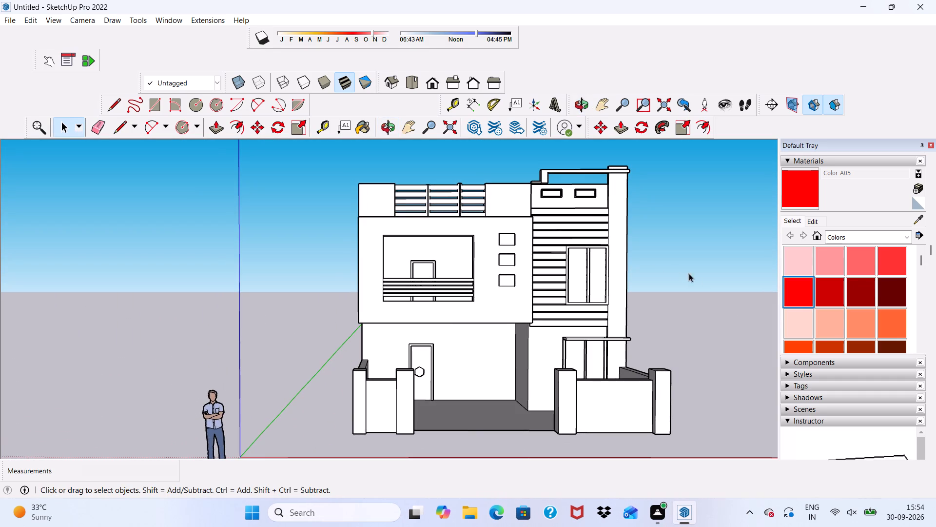
Browse the Colors swatches and the material collections, opening the Water collection.
{"action": "scroll", "coordinate": [807, 300], "scroll_direction": "down", "scroll_amount": 7}
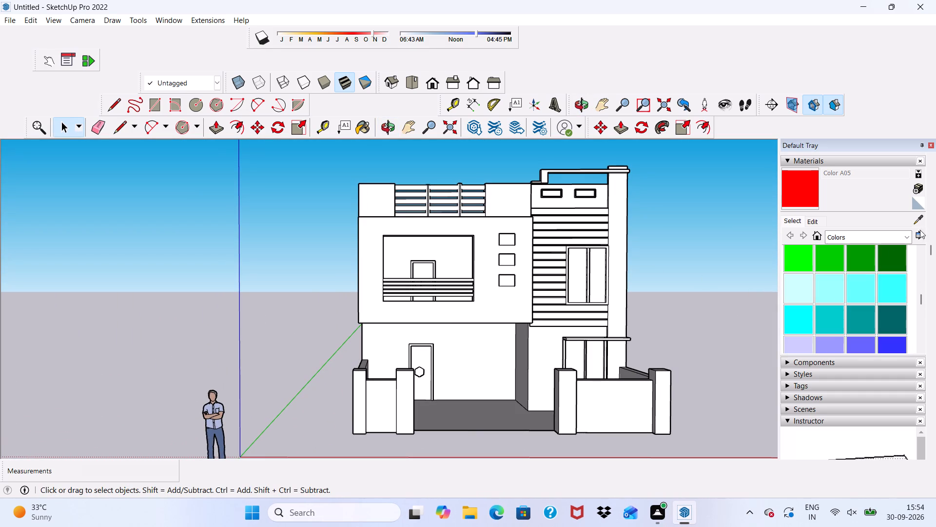
{"action": "left_click", "coordinate": [906, 236]}
{"action": "scroll", "coordinate": [906, 237], "scroll_direction": "down", "scroll_amount": 5}
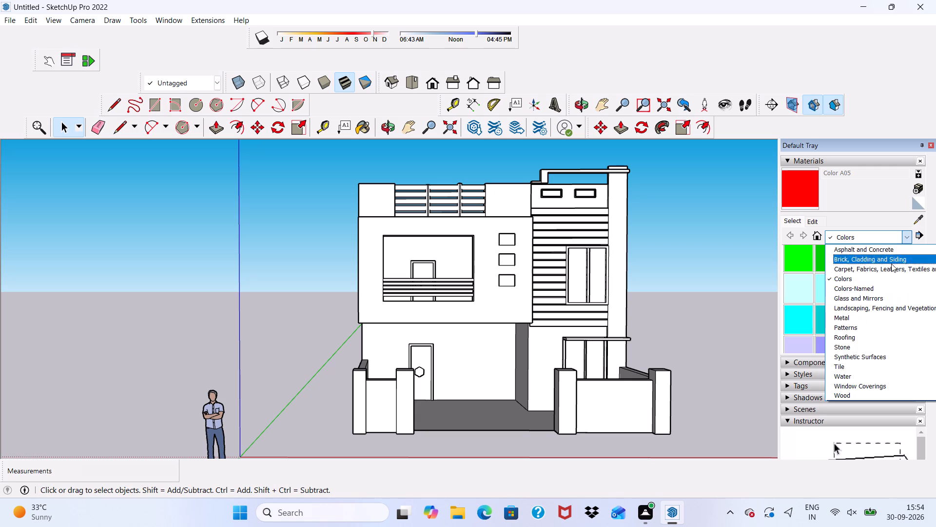
{"action": "scroll", "coordinate": [876, 304], "scroll_direction": "down", "scroll_amount": 3}
{"action": "scroll", "coordinate": [848, 363], "scroll_direction": "up", "scroll_amount": 3}
{"action": "scroll", "coordinate": [848, 363], "scroll_direction": "down", "scroll_amount": 2}
{"action": "scroll", "coordinate": [877, 332], "scroll_direction": "down", "scroll_amount": 4}
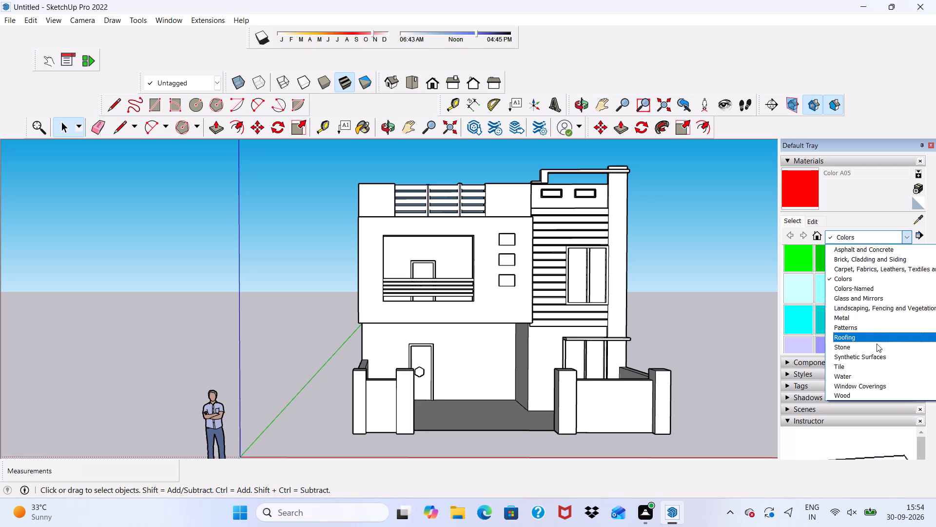
{"action": "left_click", "coordinate": [880, 381]}
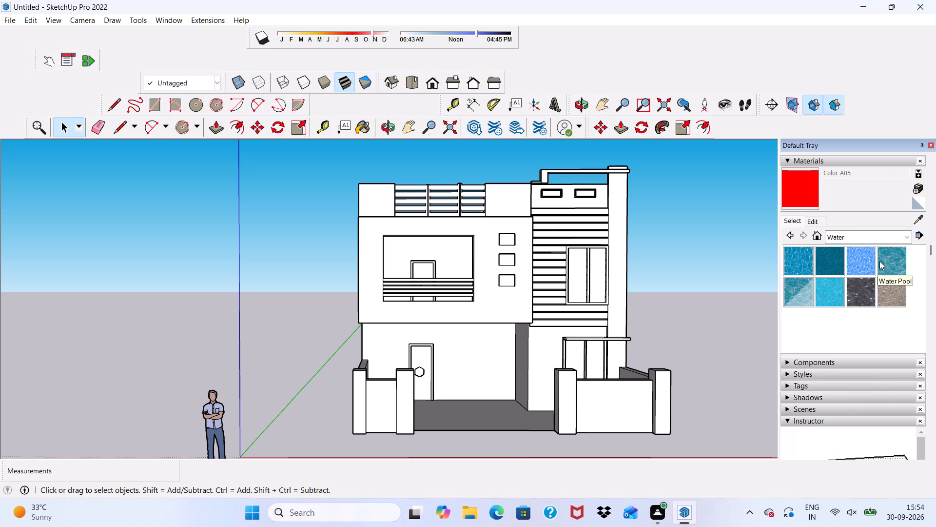
Paint the ground-floor door's panel and the front face of its frame with Wood Veneer 01 from the Wood collection.
{"action": "left_click", "coordinate": [906, 237]}
{"action": "left_click", "coordinate": [873, 397]}
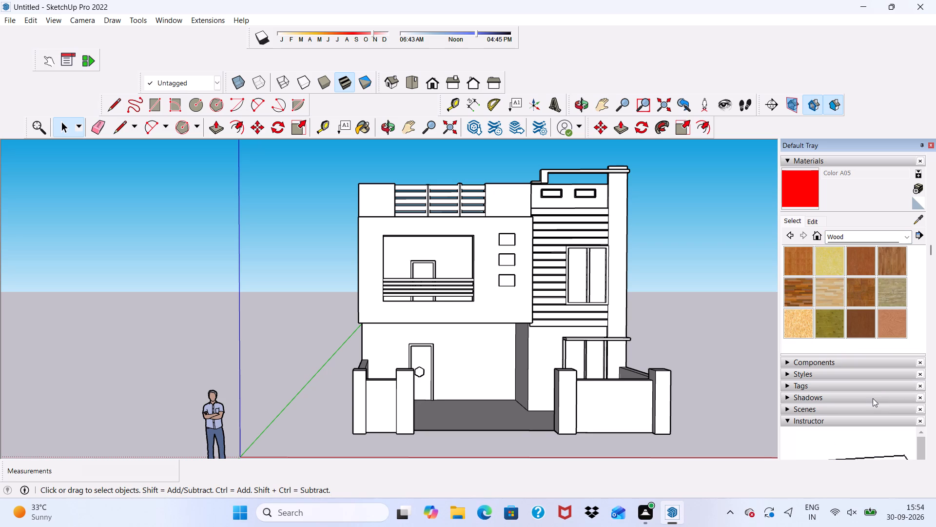
{"action": "left_click", "coordinate": [857, 324]}
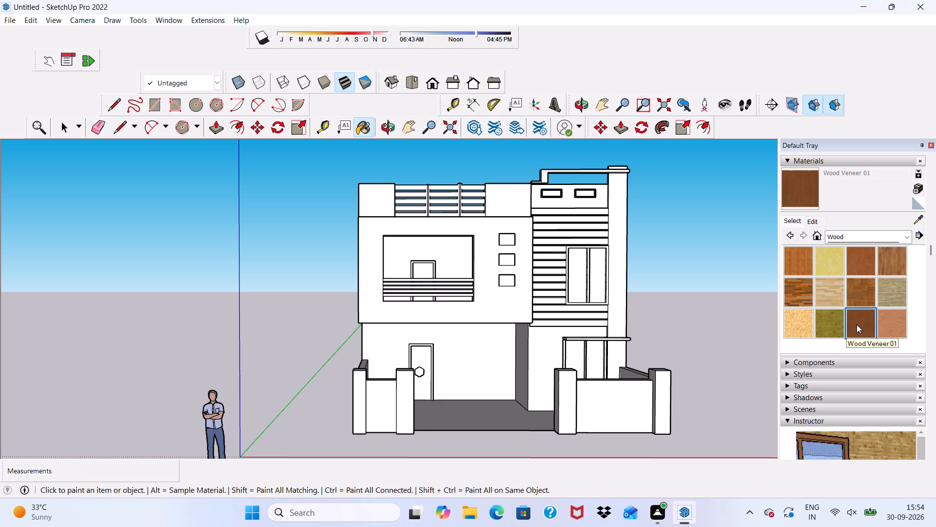
{"action": "scroll", "coordinate": [585, 520], "scroll_direction": "up", "scroll_amount": 3}
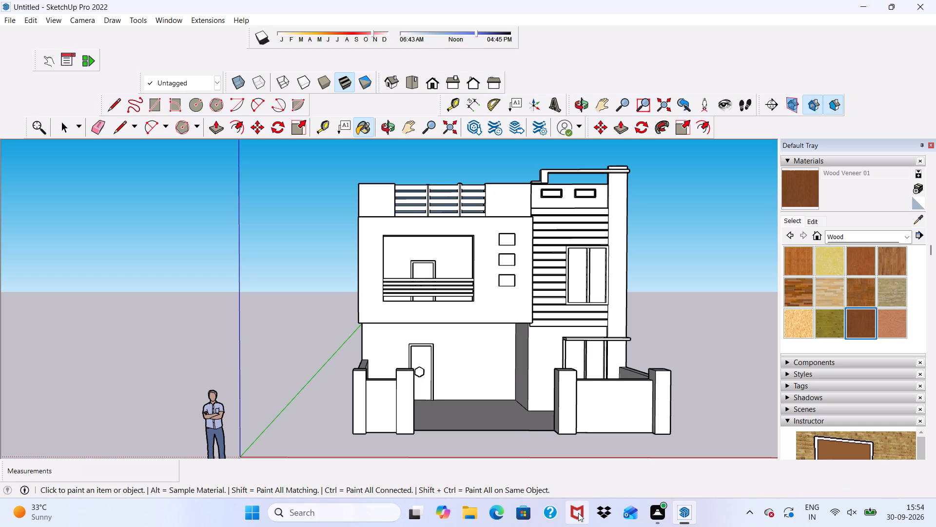
{"action": "scroll", "coordinate": [578, 511], "scroll_direction": "up", "scroll_amount": 2}
{"action": "scroll", "coordinate": [453, 412], "scroll_direction": "up", "scroll_amount": 4}
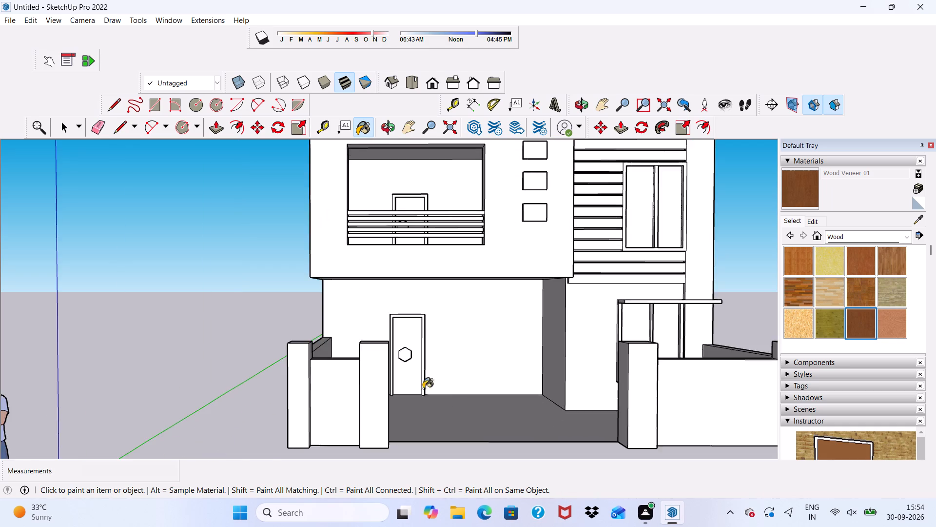
{"action": "scroll", "coordinate": [409, 369], "scroll_direction": "up", "scroll_amount": 8}
{"action": "scroll", "coordinate": [397, 342], "scroll_direction": "down", "scroll_amount": 1}
{"action": "scroll", "coordinate": [397, 341], "scroll_direction": "up", "scroll_amount": 4}
{"action": "left_click", "coordinate": [403, 302]}
{"action": "middle_click_drag", "start_coordinate": [403, 302], "coordinate": [463, 299]}
{"action": "scroll", "coordinate": [463, 299], "scroll_direction": "up", "scroll_amount": 5}
{"action": "left_click", "coordinate": [357, 259]}
Paint the inner side and top reveals of the ground-floor door frame with Wood Veneer 01.
{"action": "scroll", "coordinate": [403, 239], "scroll_direction": "up", "scroll_amount": 1}
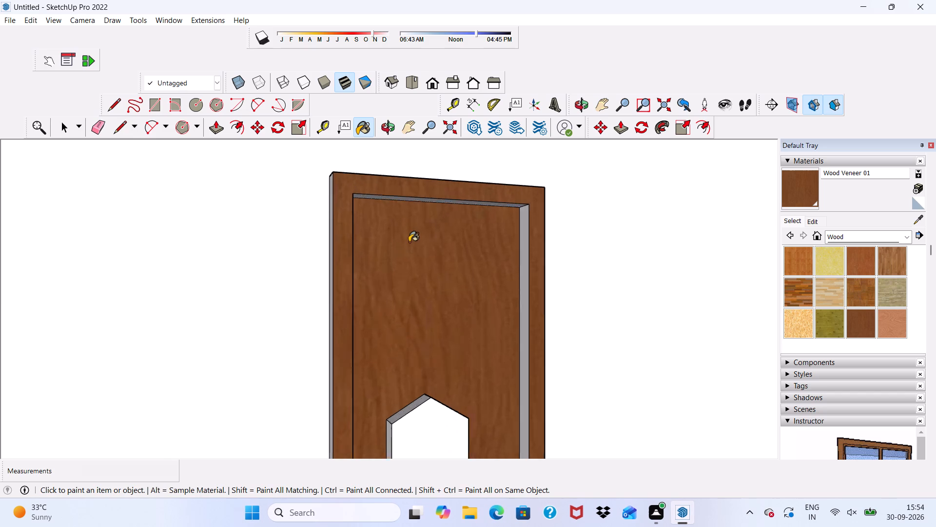
{"action": "scroll", "coordinate": [409, 242], "scroll_direction": "up", "scroll_amount": 8}
{"action": "left_click", "coordinate": [615, 219]}
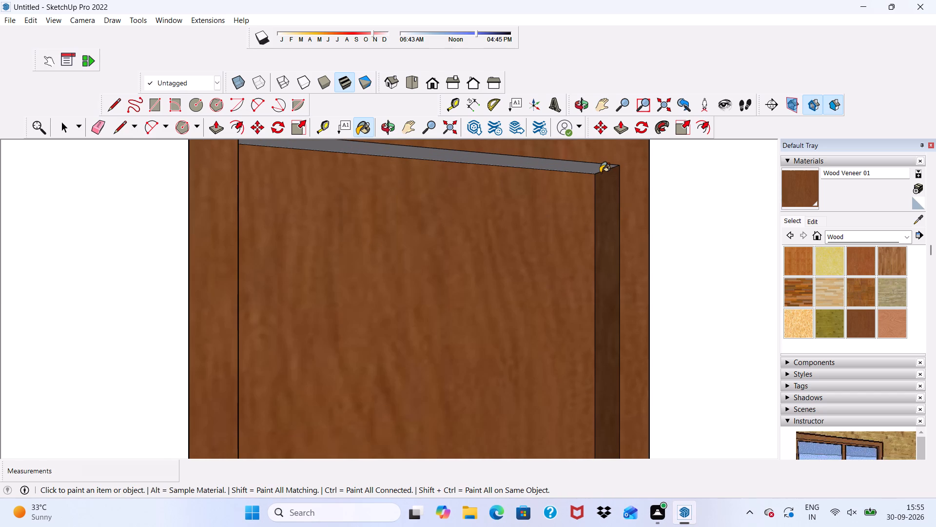
{"action": "left_click", "coordinate": [600, 171]}
{"action": "scroll", "coordinate": [570, 238], "scroll_direction": "down", "scroll_amount": 2}
{"action": "middle_click_drag", "start_coordinate": [569, 237], "coordinate": [312, 251]}
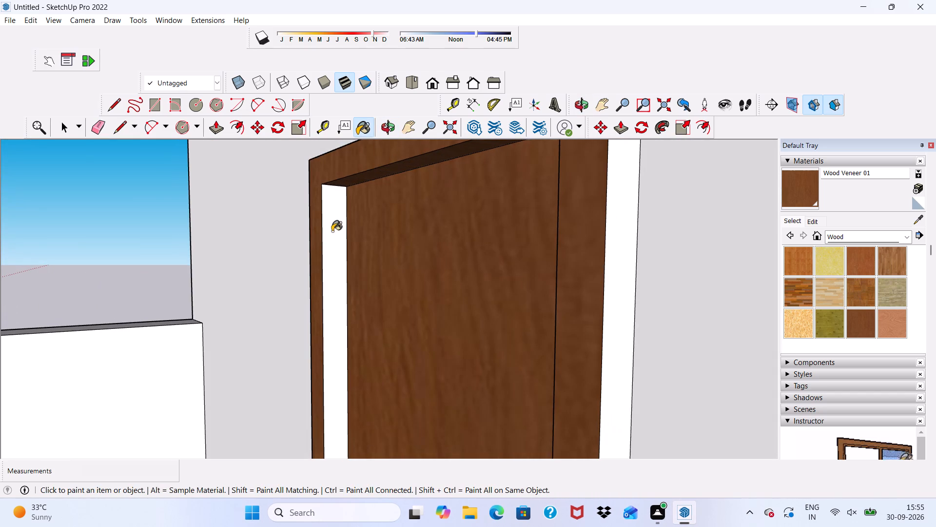
{"action": "left_click", "coordinate": [333, 227]}
Paint the left outer side face of the ground-floor door frame with Wood Veneer 01.
{"action": "scroll", "coordinate": [333, 229], "scroll_direction": "down", "scroll_amount": 6}
{"action": "middle_click_drag", "start_coordinate": [337, 230], "coordinate": [663, 238]}
{"action": "scroll", "coordinate": [239, 287], "scroll_direction": "up", "scroll_amount": 2}
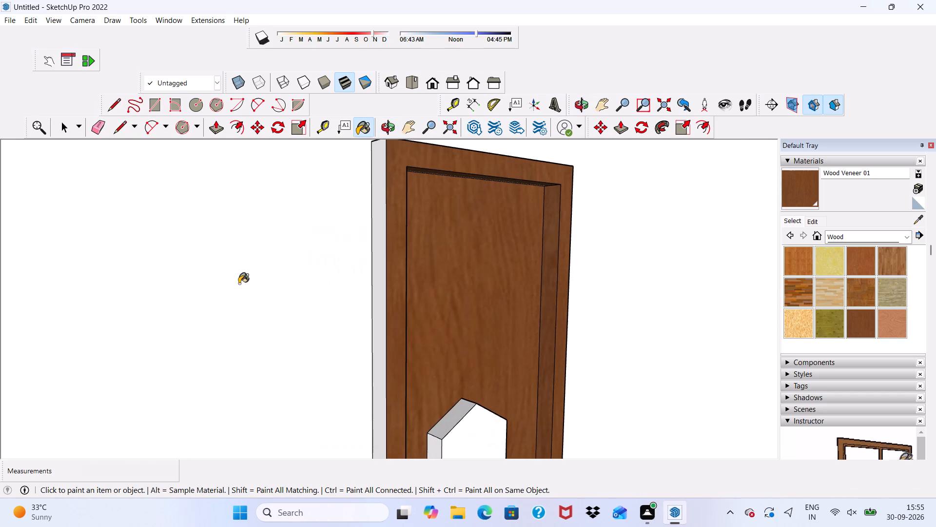
{"action": "scroll", "coordinate": [239, 284], "scroll_direction": "up", "scroll_amount": 1}
{"action": "left_click", "coordinate": [372, 229]}
{"action": "left_click", "coordinate": [384, 226]}
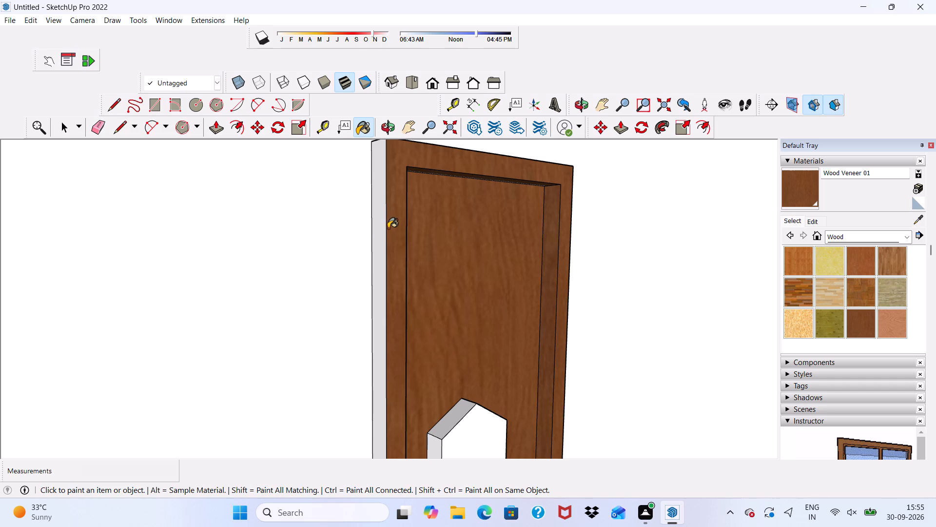
{"action": "scroll", "coordinate": [388, 229], "scroll_direction": "down", "scroll_amount": 5}
{"action": "scroll", "coordinate": [388, 230], "scroll_direction": "up", "scroll_amount": 4}
{"action": "left_click", "coordinate": [383, 242]}
{"action": "scroll", "coordinate": [383, 243], "scroll_direction": "down", "scroll_amount": 11}
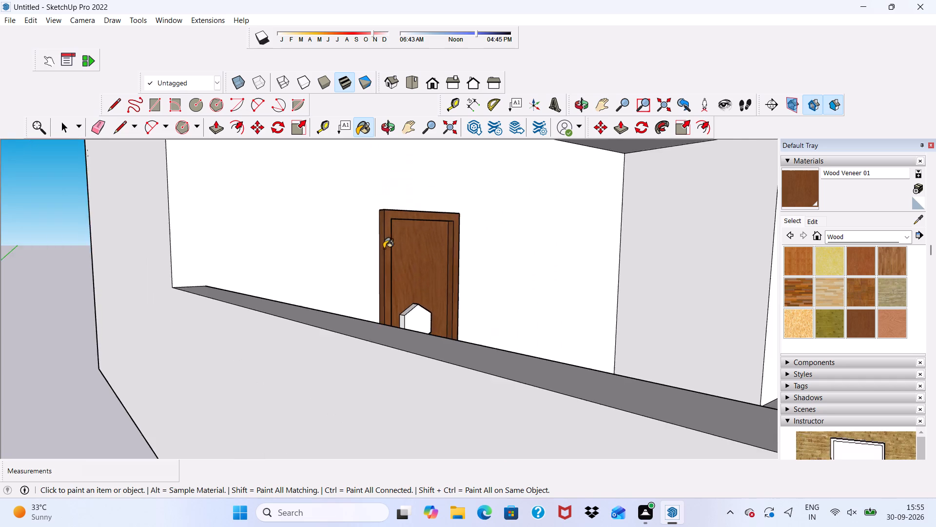
Paint the top outer face of the ground-floor door frame with Wood Veneer 01.
{"action": "scroll", "coordinate": [384, 247], "scroll_direction": "down", "scroll_amount": 8}
{"action": "scroll", "coordinate": [383, 274], "scroll_direction": "up", "scroll_amount": 1}
{"action": "scroll", "coordinate": [383, 275], "scroll_direction": "down", "scroll_amount": 1}
{"action": "scroll", "coordinate": [401, 229], "scroll_direction": "up", "scroll_amount": 8}
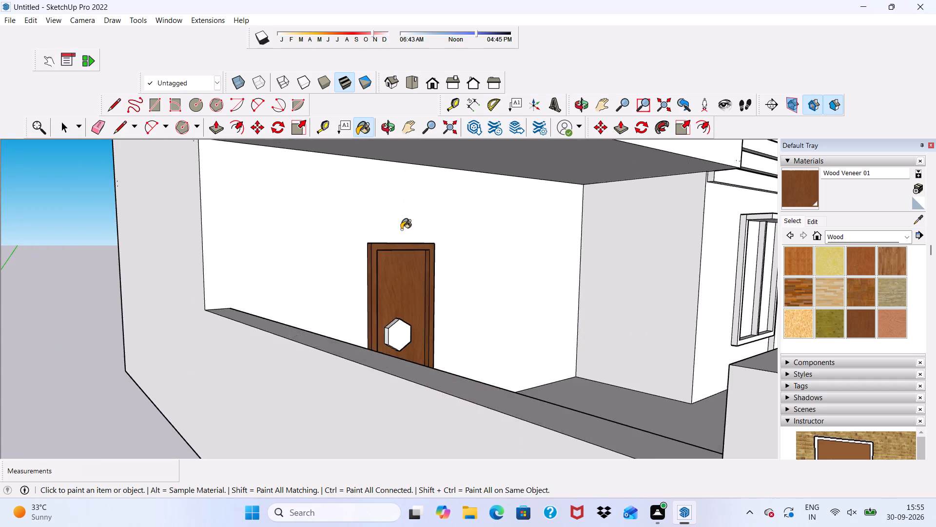
{"action": "scroll", "coordinate": [401, 229], "scroll_direction": "up", "scroll_amount": 4}
{"action": "middle_click_drag", "start_coordinate": [401, 229], "coordinate": [378, 301]}
{"action": "scroll", "coordinate": [378, 301], "scroll_direction": "up", "scroll_amount": 2}
{"action": "scroll", "coordinate": [376, 300], "scroll_direction": "down", "scroll_amount": 3}
{"action": "middle_click_drag", "start_coordinate": [376, 300], "coordinate": [361, 186]}
{"action": "middle_click", "coordinate": [361, 185]}
{"action": "scroll", "coordinate": [361, 184], "scroll_direction": "up", "scroll_amount": 1}
{"action": "scroll", "coordinate": [371, 197], "scroll_direction": "down", "scroll_amount": 3}
{"action": "left_click", "coordinate": [432, 81]}
{"action": "scroll", "coordinate": [412, 156], "scroll_direction": "down", "scroll_amount": 6}
{"action": "scroll", "coordinate": [379, 265], "scroll_direction": "down", "scroll_amount": 2}
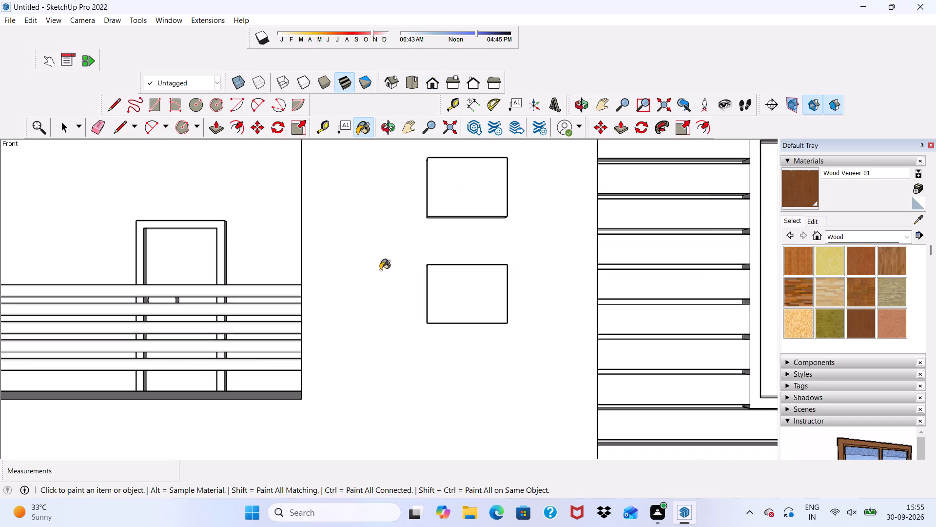
{"action": "scroll", "coordinate": [380, 270], "scroll_direction": "down", "scroll_amount": 13}
{"action": "scroll", "coordinate": [363, 398], "scroll_direction": "up", "scroll_amount": 5}
{"action": "middle_click_drag", "start_coordinate": [339, 358], "coordinate": [331, 391]}
{"action": "scroll", "coordinate": [327, 345], "scroll_direction": "up", "scroll_amount": 3}
{"action": "scroll", "coordinate": [327, 345], "scroll_direction": "down", "scroll_amount": 1}
{"action": "scroll", "coordinate": [327, 345], "scroll_direction": "up", "scroll_amount": 8}
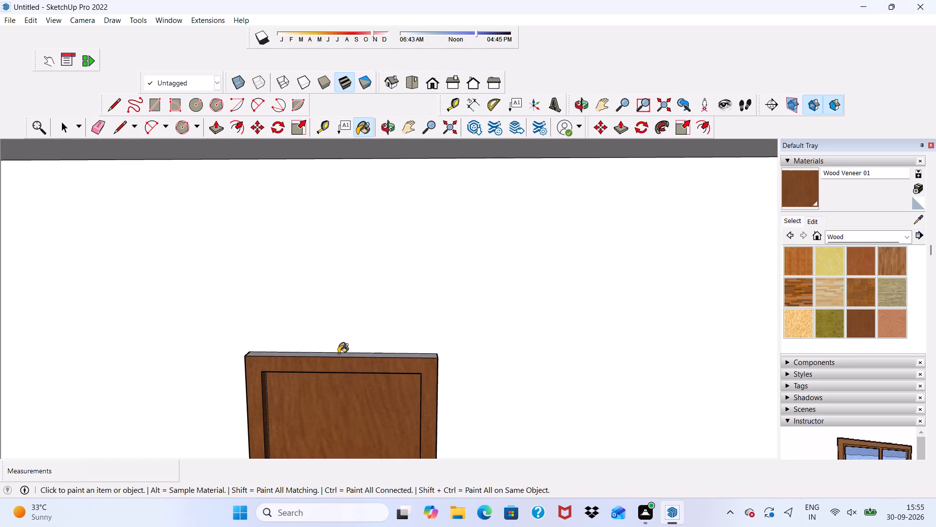
{"action": "left_click", "coordinate": [338, 353]}
{"action": "scroll", "coordinate": [399, 403], "scroll_direction": "down", "scroll_amount": 2}
{"action": "middle_click_drag", "start_coordinate": [396, 400], "coordinate": [382, 389]}
{"action": "scroll", "coordinate": [378, 382], "scroll_direction": "up", "scroll_amount": 11}
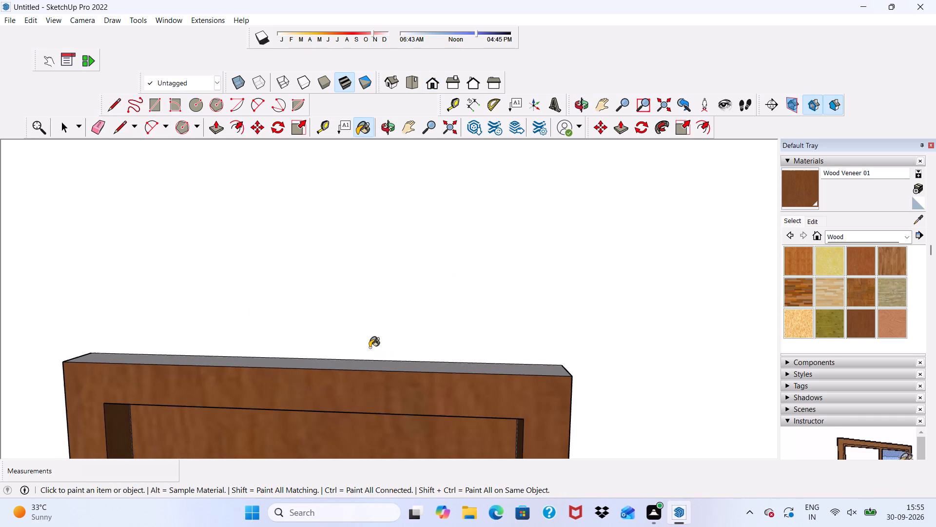
{"action": "left_click", "coordinate": [378, 366]}
Paint the right outer side face of the ground-floor door frame with Wood Veneer 01.
{"action": "scroll", "coordinate": [378, 366], "scroll_direction": "down", "scroll_amount": 6}
{"action": "middle_click_drag", "start_coordinate": [379, 366], "coordinate": [260, 308]}
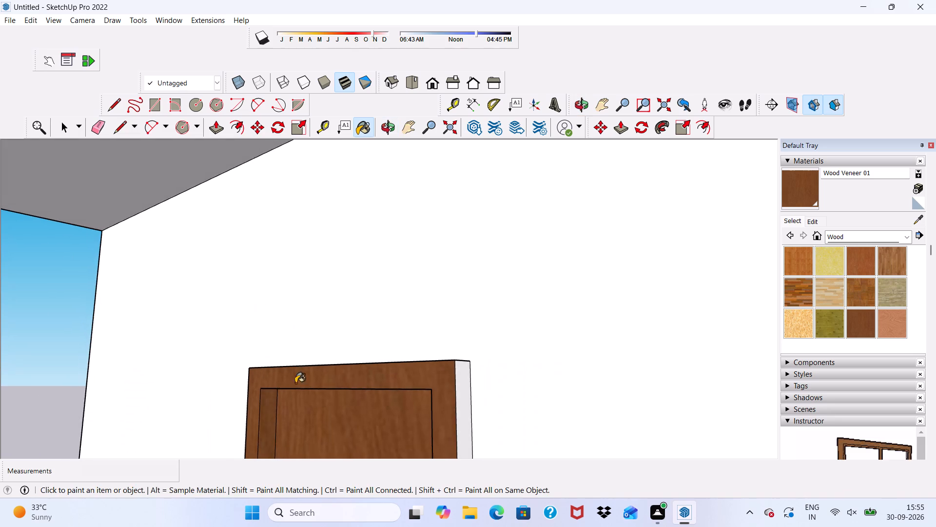
{"action": "scroll", "coordinate": [440, 427], "scroll_direction": "up", "scroll_amount": 1}
{"action": "left_click", "coordinate": [465, 403]}
Examine the wood-painted ground-floor door within the front view of the house.
{"action": "scroll", "coordinate": [465, 403], "scroll_direction": "down", "scroll_amount": 3}
{"action": "scroll", "coordinate": [304, 372], "scroll_direction": "down", "scroll_amount": 5}
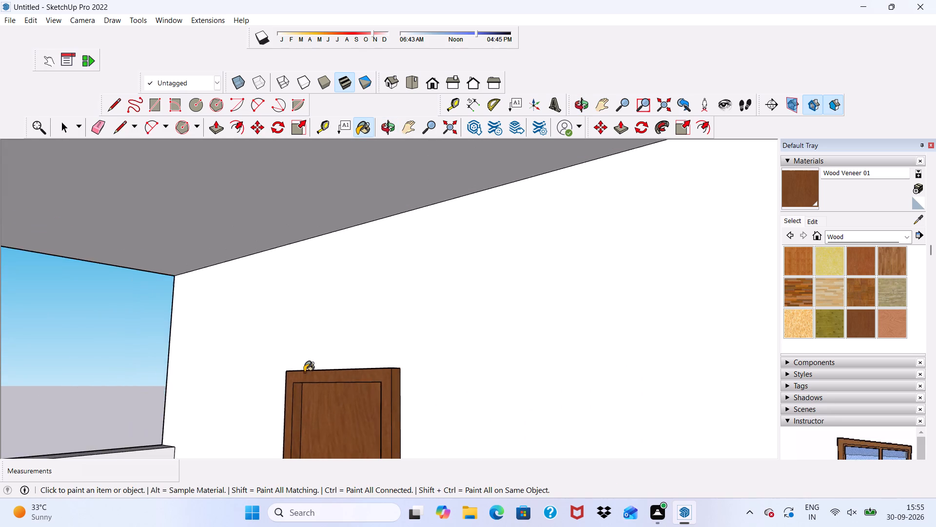
{"action": "scroll", "coordinate": [304, 372], "scroll_direction": "down", "scroll_amount": 1}
{"action": "scroll", "coordinate": [304, 372], "scroll_direction": "up", "scroll_amount": 2}
{"action": "scroll", "coordinate": [304, 372], "scroll_direction": "down", "scroll_amount": 3}
{"action": "middle_click_drag", "start_coordinate": [304, 370], "coordinate": [475, 303]}
{"action": "scroll", "coordinate": [478, 301], "scroll_direction": "down", "scroll_amount": 4}
{"action": "scroll", "coordinate": [477, 302], "scroll_direction": "up", "scroll_amount": 1}
{"action": "scroll", "coordinate": [379, 286], "scroll_direction": "down", "scroll_amount": 5}
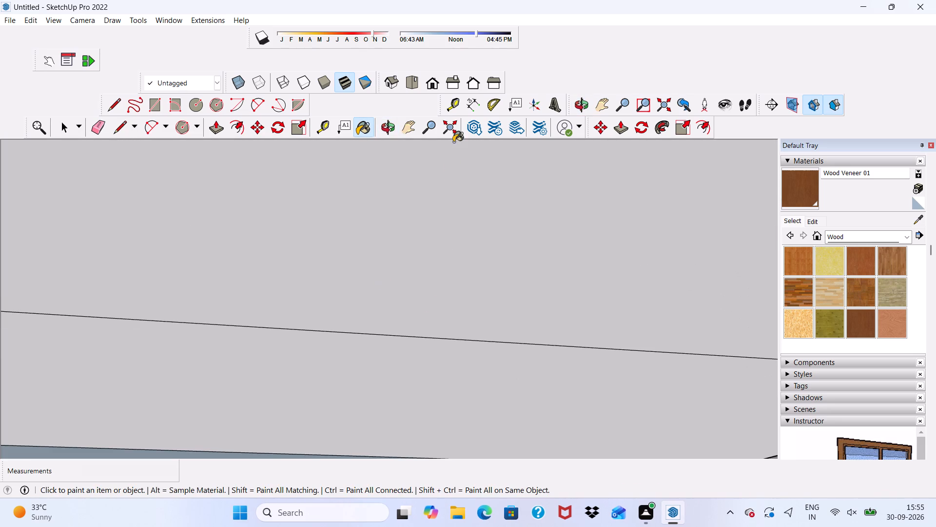
{"action": "left_click_drag", "start_coordinate": [432, 71], "coordinate": [433, 76]}
{"action": "scroll", "coordinate": [447, 168], "scroll_direction": "down", "scroll_amount": 3}
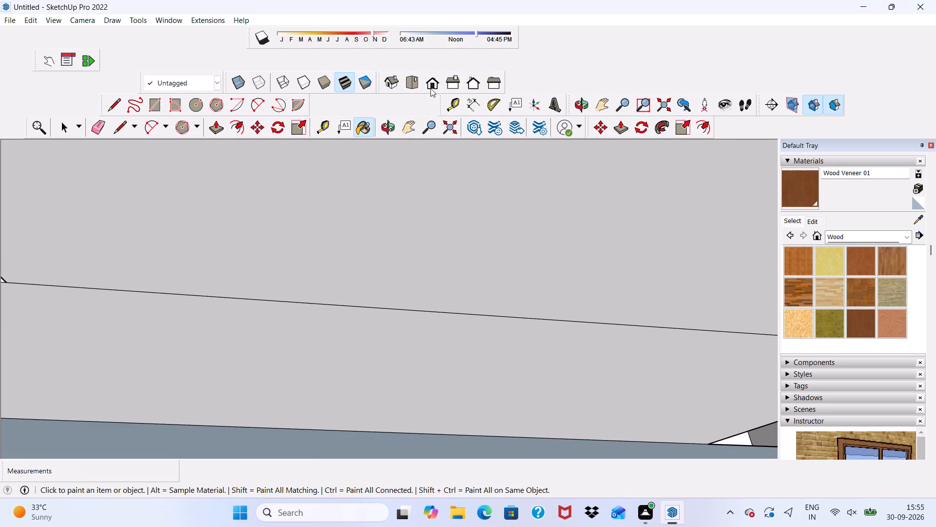
{"action": "left_click", "coordinate": [430, 86]}
{"action": "scroll", "coordinate": [443, 198], "scroll_direction": "down", "scroll_amount": 5}
{"action": "scroll", "coordinate": [442, 254], "scroll_direction": "up", "scroll_amount": 1}
{"action": "scroll", "coordinate": [443, 256], "scroll_direction": "down", "scroll_amount": 9}
{"action": "scroll", "coordinate": [409, 375], "scroll_direction": "up", "scroll_amount": 3}
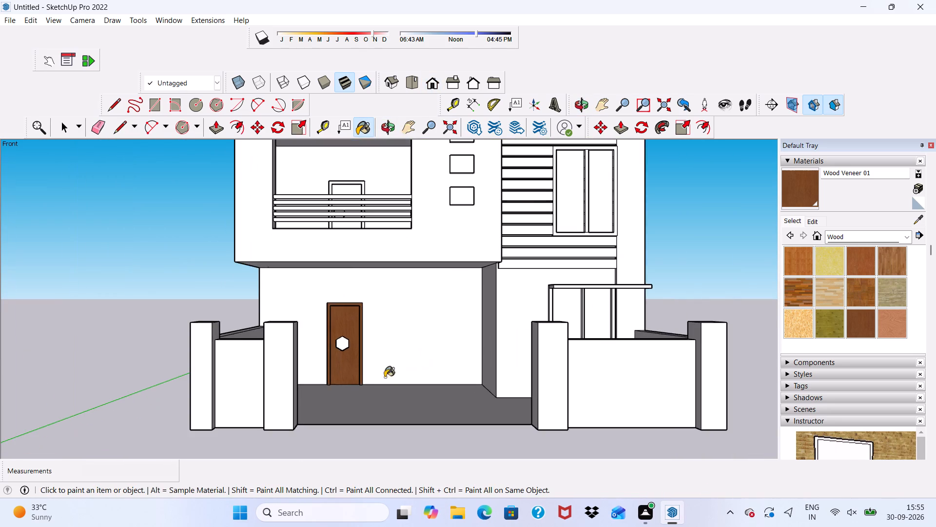
Paint the front face of the raised hexagon on the ground-floor door with Wood Veneer 01.
{"action": "scroll", "coordinate": [331, 337], "scroll_direction": "up", "scroll_amount": 4}
{"action": "scroll", "coordinate": [302, 310], "scroll_direction": "up", "scroll_amount": 4}
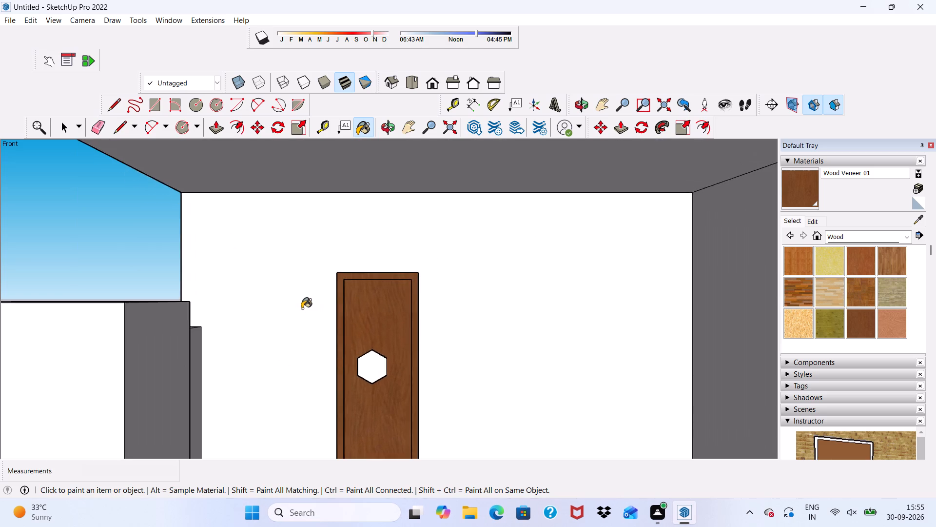
{"action": "scroll", "coordinate": [302, 309], "scroll_direction": "up", "scroll_amount": 2}
{"action": "left_click", "coordinate": [375, 377]}
Paint the upper-left, left and both lower side faces of the ground-floor door's raised hexagon with Wood Veneer 01.
{"action": "scroll", "coordinate": [375, 379], "scroll_direction": "up", "scroll_amount": 4}
{"action": "middle_click_drag", "start_coordinate": [375, 377], "coordinate": [439, 405]}
{"action": "scroll", "coordinate": [382, 350], "scroll_direction": "up", "scroll_amount": 9}
{"action": "left_click", "coordinate": [393, 355]}
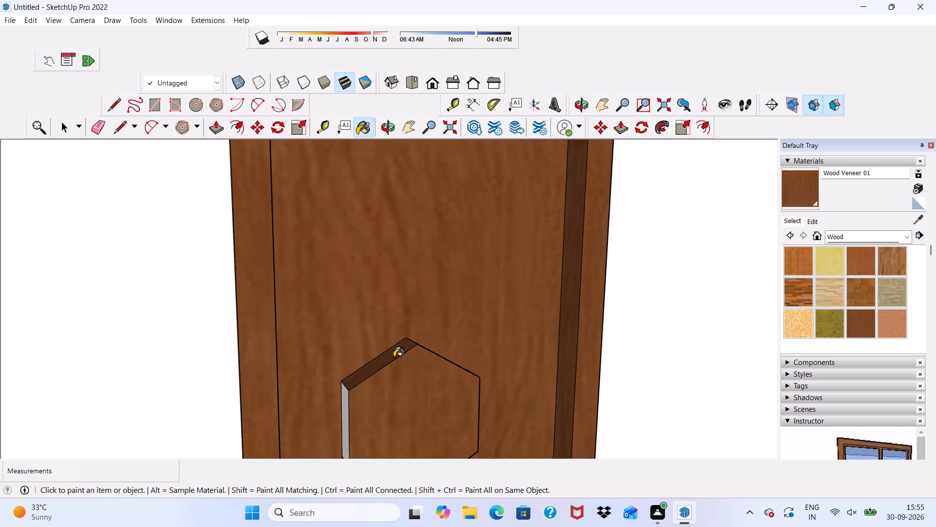
{"action": "scroll", "coordinate": [394, 357], "scroll_direction": "down", "scroll_amount": 4}
{"action": "left_click", "coordinate": [353, 399]}
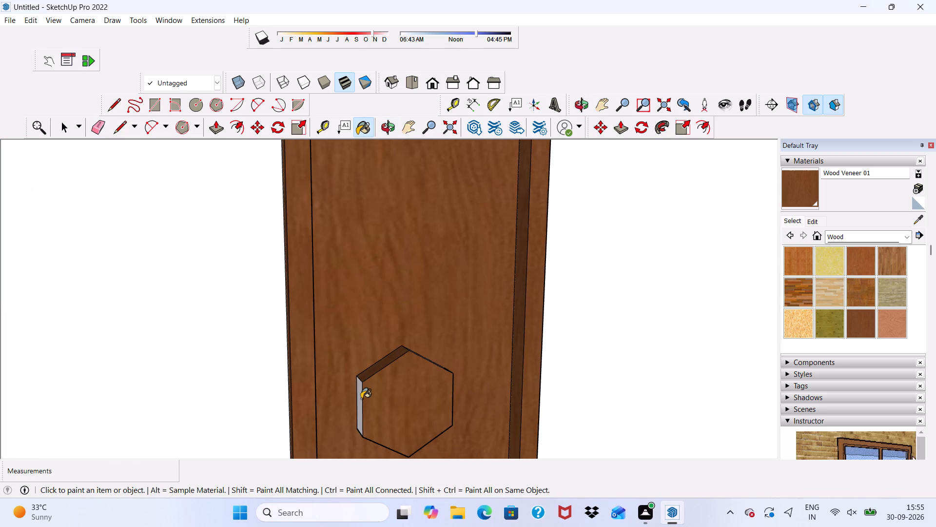
{"action": "left_click", "coordinate": [361, 397]}
{"action": "scroll", "coordinate": [361, 398], "scroll_direction": "up", "scroll_amount": 4}
{"action": "scroll", "coordinate": [361, 398], "scroll_direction": "down", "scroll_amount": 2}
{"action": "middle_click_drag", "start_coordinate": [361, 397], "coordinate": [356, 260]}
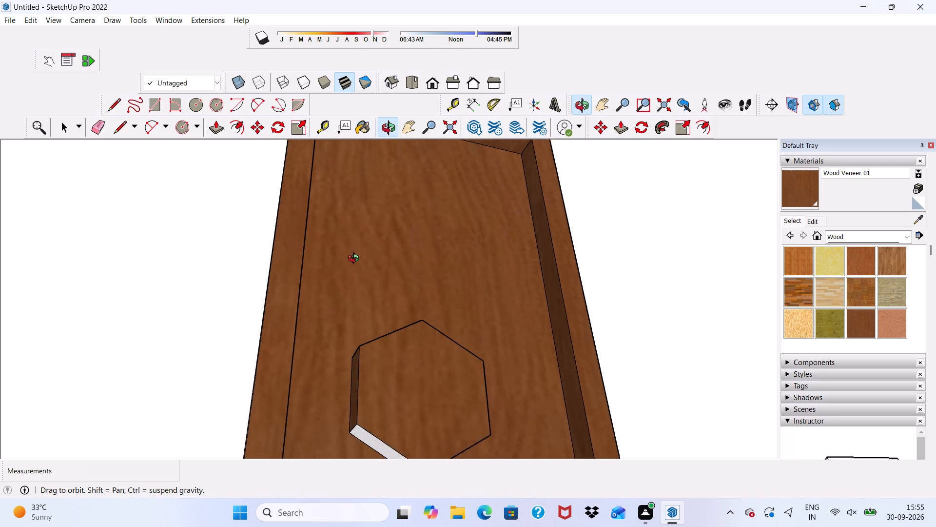
{"action": "middle_click_drag", "start_coordinate": [356, 260], "coordinate": [352, 243]}
{"action": "scroll", "coordinate": [380, 513], "scroll_direction": "up", "scroll_amount": 1}
{"action": "left_click", "coordinate": [396, 444]}
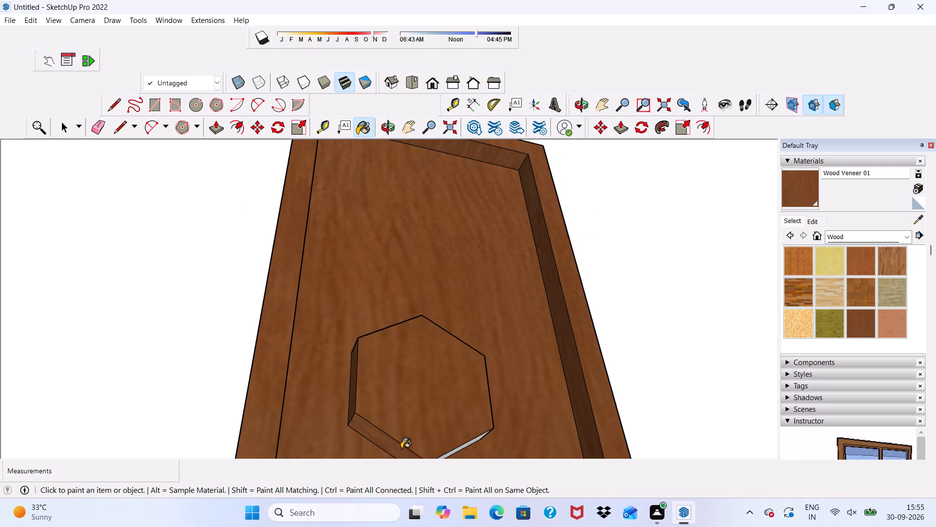
{"action": "left_click", "coordinate": [457, 449]}
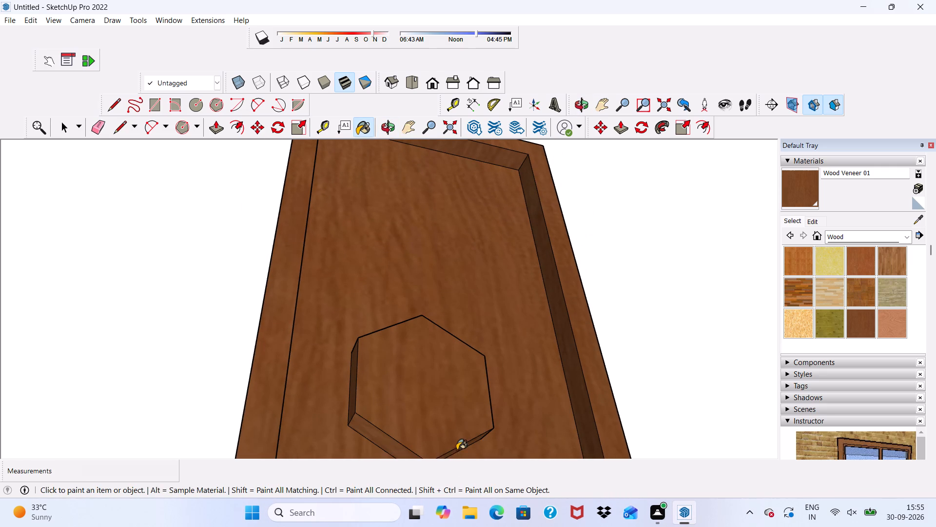
Paint the right and upper-right side faces of the ground-floor door's raised hexagon with Wood Veneer 01.
{"action": "scroll", "coordinate": [457, 449], "scroll_direction": "down", "scroll_amount": 4}
{"action": "middle_click_drag", "start_coordinate": [455, 444], "coordinate": [265, 521]}
{"action": "scroll", "coordinate": [455, 444], "scroll_direction": "down", "scroll_amount": 1}
{"action": "scroll", "coordinate": [413, 415], "scroll_direction": "up", "scroll_amount": 4}
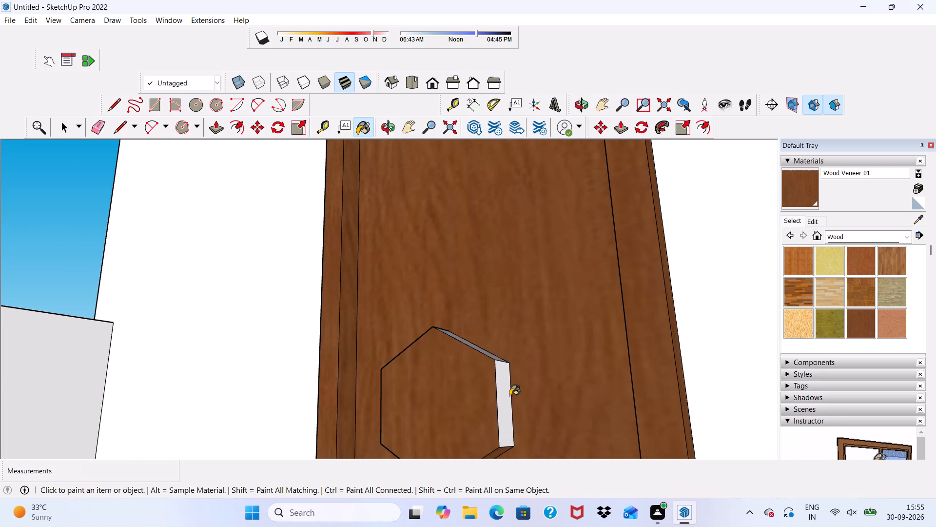
{"action": "left_click", "coordinate": [506, 408]}
{"action": "scroll", "coordinate": [488, 349], "scroll_direction": "up", "scroll_amount": 3}
{"action": "left_click", "coordinate": [486, 354]}
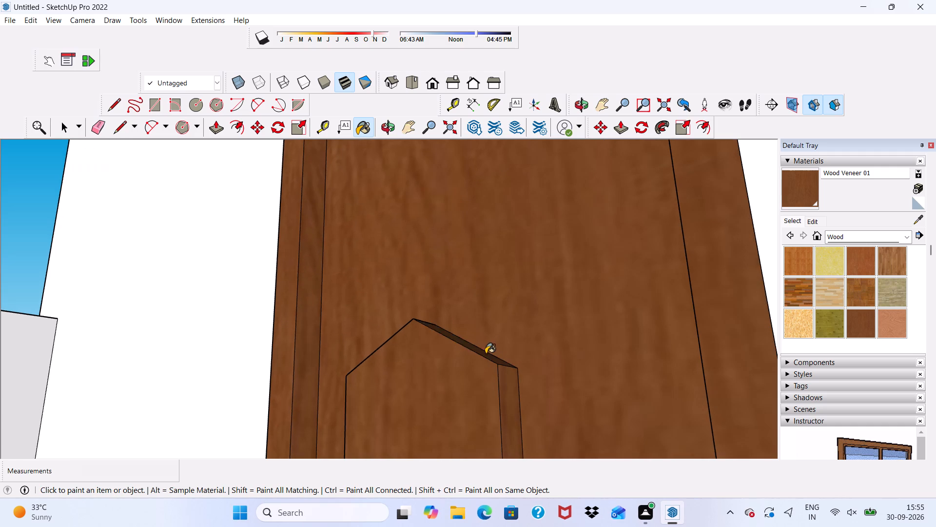
Paint the panel and frame front of the first-floor balcony door with Wood Veneer 01.
{"action": "scroll", "coordinate": [486, 354], "scroll_direction": "down", "scroll_amount": 12}
{"action": "middle_click_drag", "start_coordinate": [486, 354], "coordinate": [645, 368]}
{"action": "scroll", "coordinate": [496, 301], "scroll_direction": "down", "scroll_amount": 7}
{"action": "scroll", "coordinate": [498, 302], "scroll_direction": "up", "scroll_amount": 1}
{"action": "scroll", "coordinate": [498, 302], "scroll_direction": "down", "scroll_amount": 7}
{"action": "left_click", "coordinate": [438, 69]}
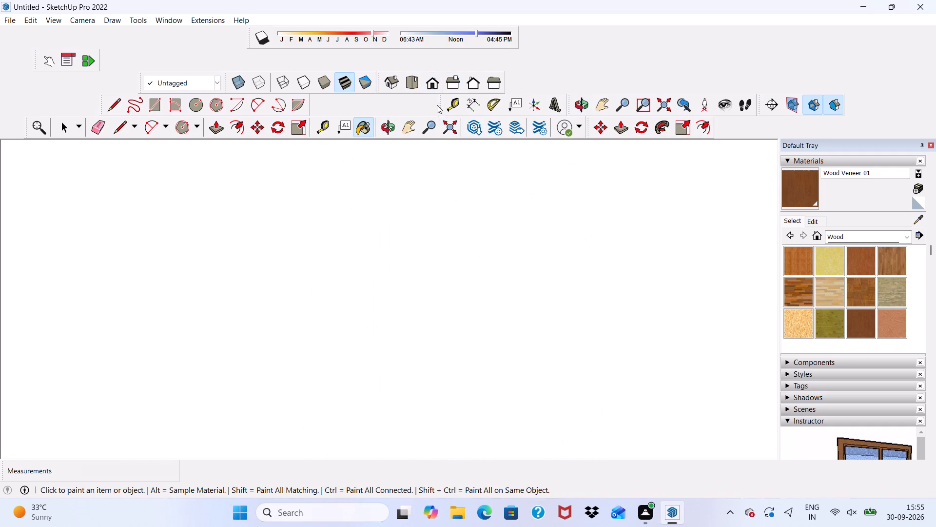
{"action": "scroll", "coordinate": [440, 131], "scroll_direction": "down", "scroll_amount": 5}
{"action": "scroll", "coordinate": [458, 317], "scroll_direction": "down", "scroll_amount": 9}
{"action": "scroll", "coordinate": [450, 319], "scroll_direction": "up", "scroll_amount": 1}
{"action": "scroll", "coordinate": [450, 320], "scroll_direction": "down", "scroll_amount": 1}
{"action": "left_click", "coordinate": [432, 78]}
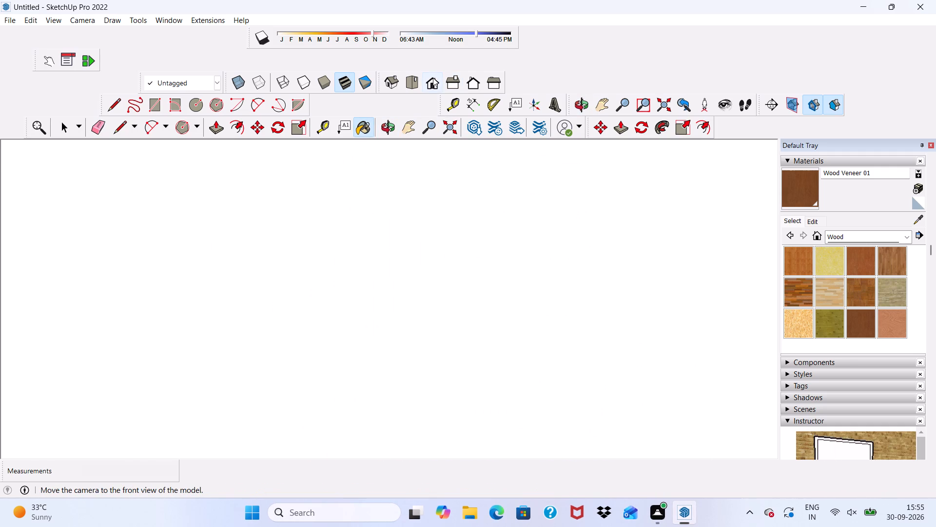
{"action": "scroll", "coordinate": [455, 247], "scroll_direction": "down", "scroll_amount": 14}
{"action": "scroll", "coordinate": [427, 242], "scroll_direction": "up", "scroll_amount": 2}
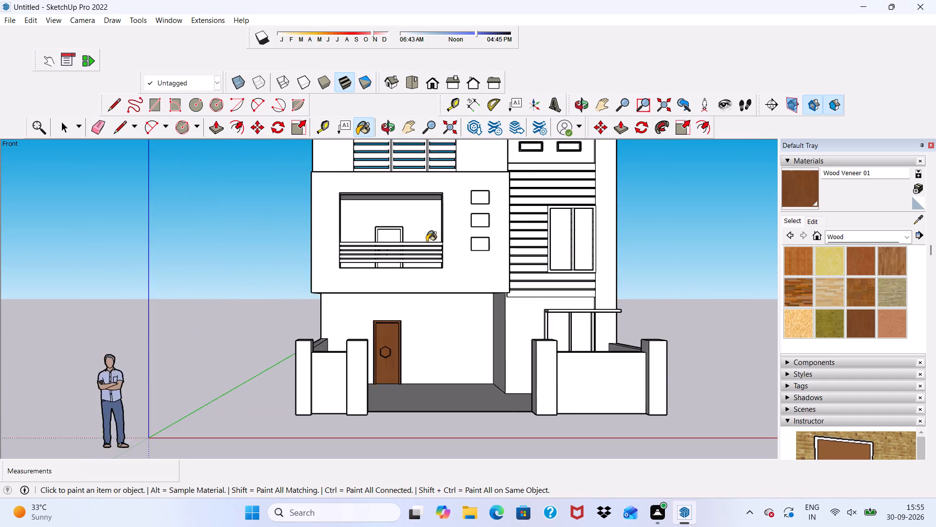
{"action": "scroll", "coordinate": [427, 259], "scroll_direction": "down", "scroll_amount": 5}
{"action": "scroll", "coordinate": [387, 233], "scroll_direction": "up", "scroll_amount": 17}
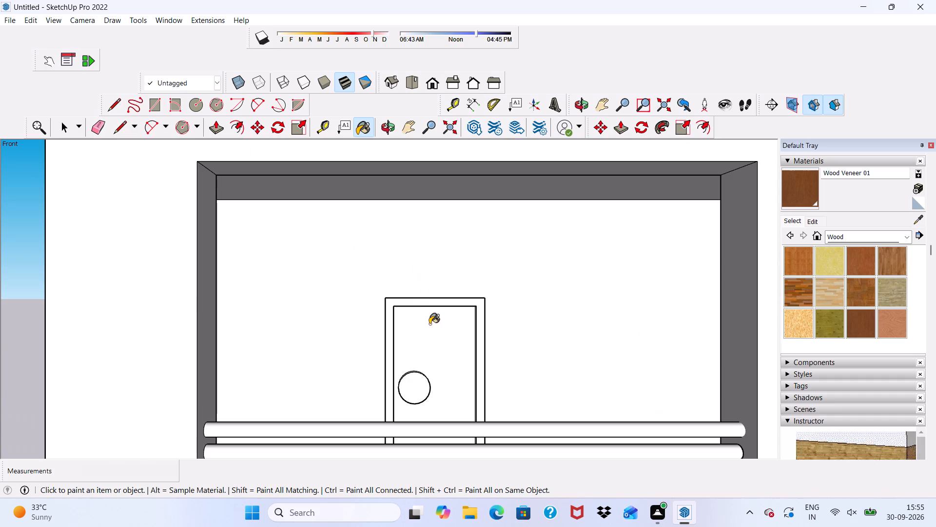
{"action": "left_click", "coordinate": [429, 324]}
{"action": "scroll", "coordinate": [412, 304], "scroll_direction": "up", "scroll_amount": 5}
{"action": "left_click", "coordinate": [416, 304]}
Paint the right, left and top inner faces of the balcony door frame with Wood Veneer 01.
{"action": "scroll", "coordinate": [403, 324], "scroll_direction": "up", "scroll_amount": 5}
{"action": "middle_click_drag", "start_coordinate": [379, 339], "coordinate": [477, 365]}
{"action": "scroll", "coordinate": [536, 339], "scroll_direction": "up", "scroll_amount": 5}
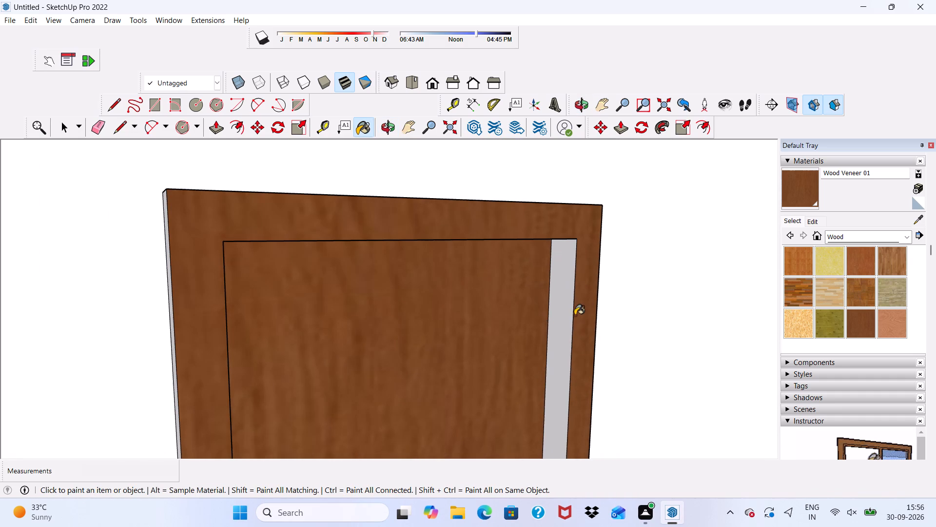
{"action": "left_click", "coordinate": [574, 317]}
{"action": "left_click", "coordinate": [563, 323]}
{"action": "scroll", "coordinate": [563, 323], "scroll_direction": "down", "scroll_amount": 5}
{"action": "middle_click_drag", "start_coordinate": [555, 333], "coordinate": [300, 299]}
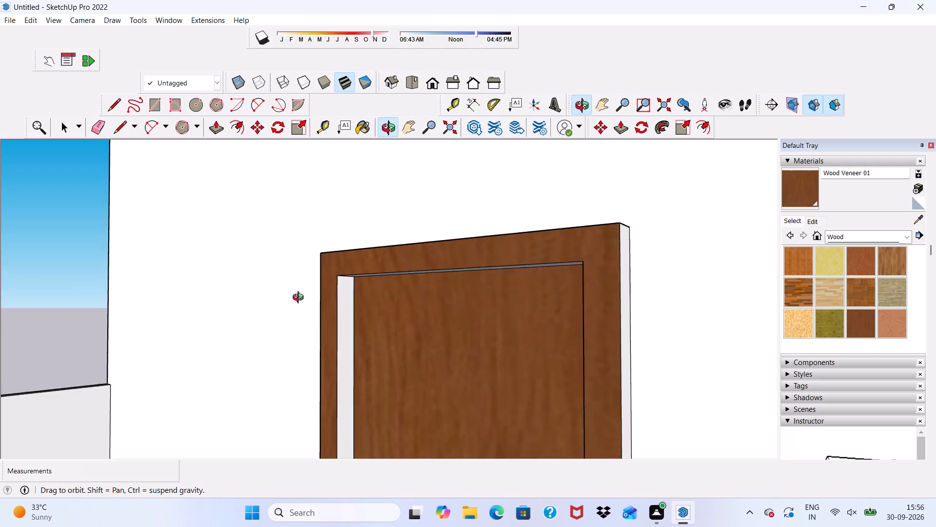
{"action": "middle_click_drag", "start_coordinate": [300, 299], "coordinate": [299, 298]}
{"action": "left_click", "coordinate": [345, 346]}
{"action": "scroll", "coordinate": [356, 274], "scroll_direction": "up", "scroll_amount": 3}
{"action": "scroll", "coordinate": [356, 272], "scroll_direction": "down", "scroll_amount": 1}
{"action": "middle_click_drag", "start_coordinate": [357, 271], "coordinate": [373, 234]}
{"action": "middle_click", "coordinate": [373, 234]}
{"action": "left_click_drag", "start_coordinate": [390, 272], "coordinate": [393, 278]}
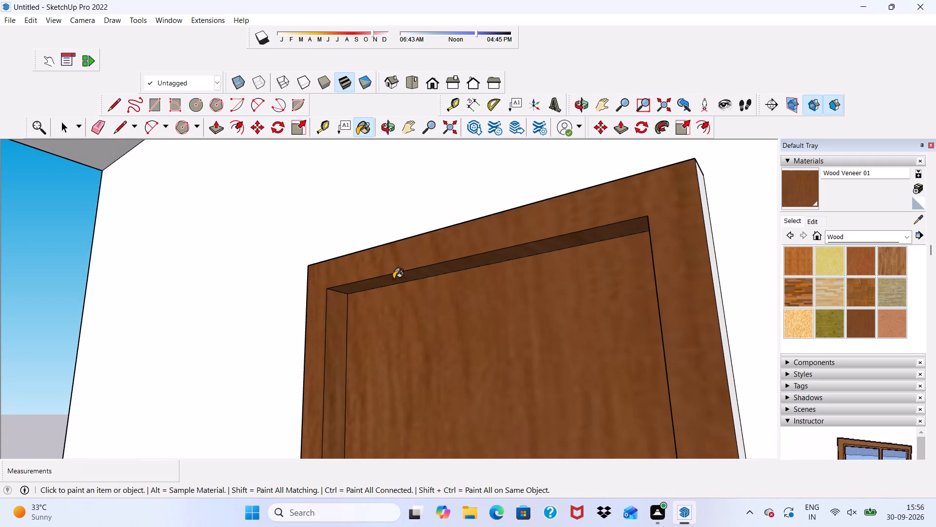
Paint the top and right outer faces of the balcony door frame with Wood Veneer 01.
{"action": "scroll", "coordinate": [393, 278], "scroll_direction": "down", "scroll_amount": 2}
{"action": "scroll", "coordinate": [393, 279], "scroll_direction": "up", "scroll_amount": 1}
{"action": "scroll", "coordinate": [393, 279], "scroll_direction": "down", "scroll_amount": 1}
{"action": "scroll", "coordinate": [393, 279], "scroll_direction": "up", "scroll_amount": 1}
{"action": "scroll", "coordinate": [393, 279], "scroll_direction": "down", "scroll_amount": 6}
{"action": "middle_click_drag", "start_coordinate": [399, 270], "coordinate": [367, 382]}
{"action": "scroll", "coordinate": [400, 288], "scroll_direction": "up", "scroll_amount": 3}
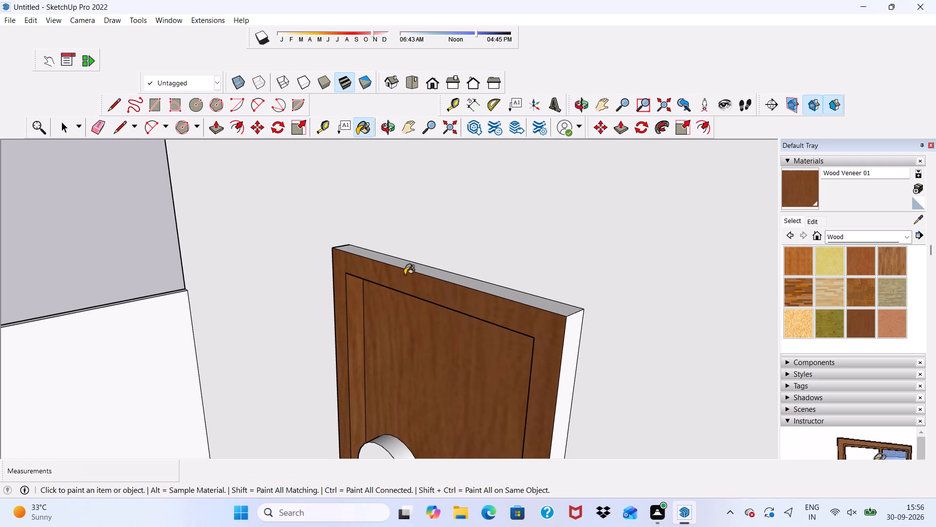
{"action": "left_click", "coordinate": [407, 266]}
{"action": "left_click", "coordinate": [563, 349]}
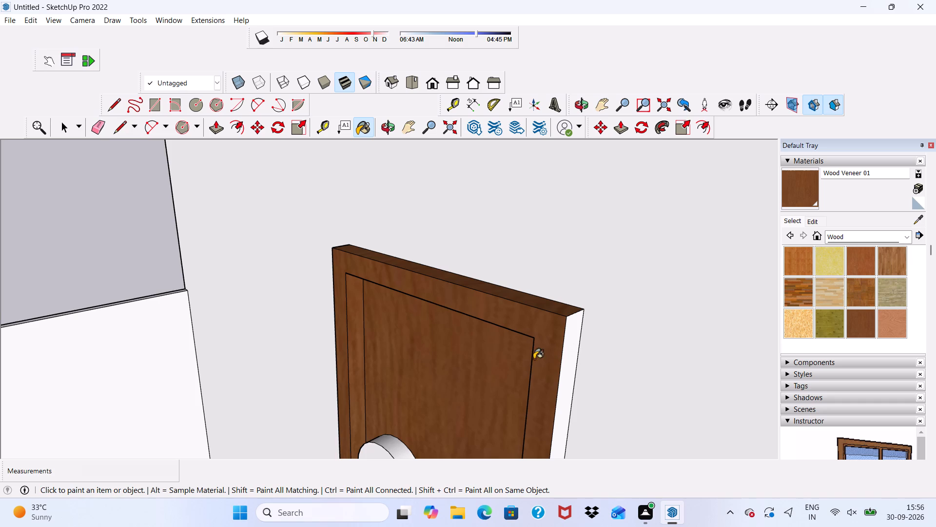
{"action": "scroll", "coordinate": [560, 354], "scroll_direction": "up", "scroll_amount": 5}
{"action": "left_click", "coordinate": [578, 342]}
Paint the left outer side face of the balcony door frame with Wood Veneer 01.
{"action": "scroll", "coordinate": [578, 343], "scroll_direction": "down", "scroll_amount": 3}
{"action": "middle_click_drag", "start_coordinate": [467, 374], "coordinate": [595, 333]}
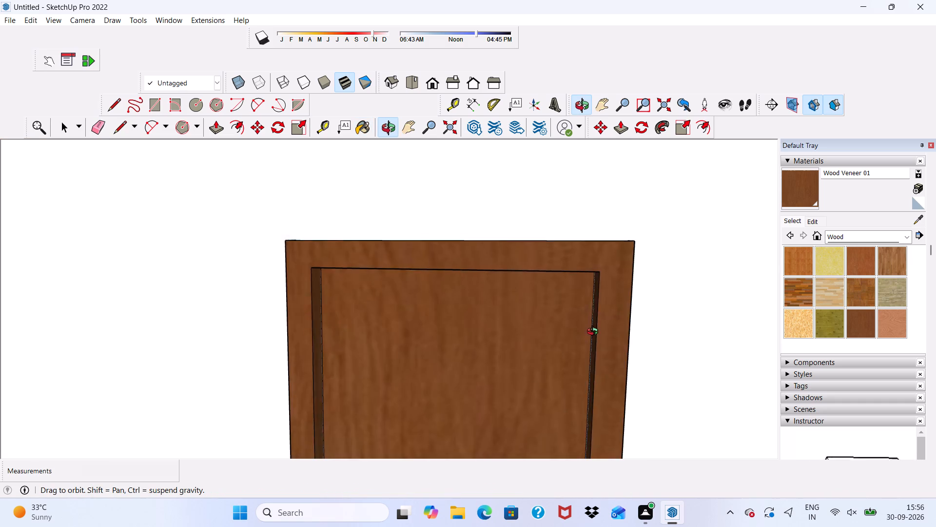
{"action": "middle_click_drag", "start_coordinate": [595, 333], "coordinate": [750, 275]}
{"action": "scroll", "coordinate": [532, 338], "scroll_direction": "up", "scroll_amount": 4}
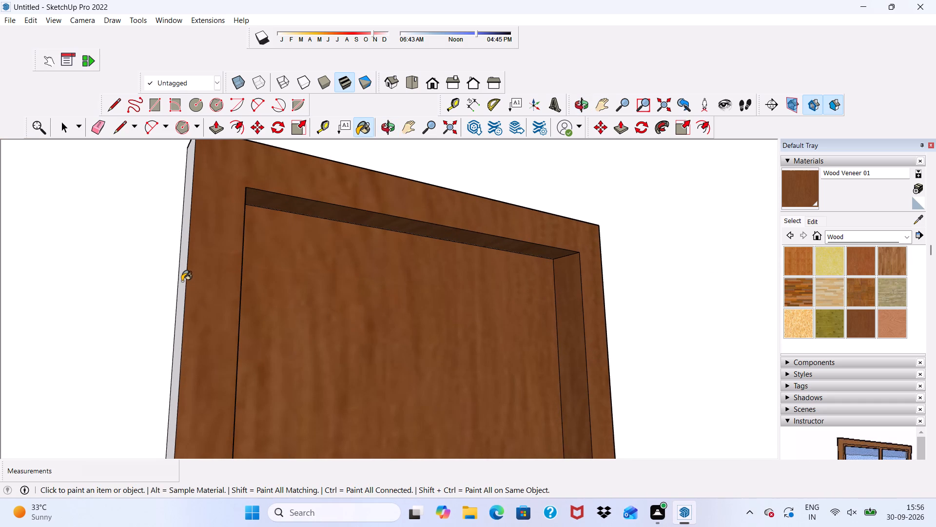
{"action": "left_click", "coordinate": [182, 282]}
Paint the front face and rim of the raised circle on the balcony door with Wood Veneer 01.
{"action": "scroll", "coordinate": [182, 283], "scroll_direction": "down", "scroll_amount": 18}
{"action": "middle_click_drag", "start_coordinate": [326, 239], "coordinate": [284, 344]}
{"action": "middle_click", "coordinate": [282, 344]}
{"action": "scroll", "coordinate": [289, 305], "scroll_direction": "up", "scroll_amount": 4}
{"action": "left_click", "coordinate": [336, 268]}
{"action": "scroll", "coordinate": [336, 270], "scroll_direction": "up", "scroll_amount": 5}
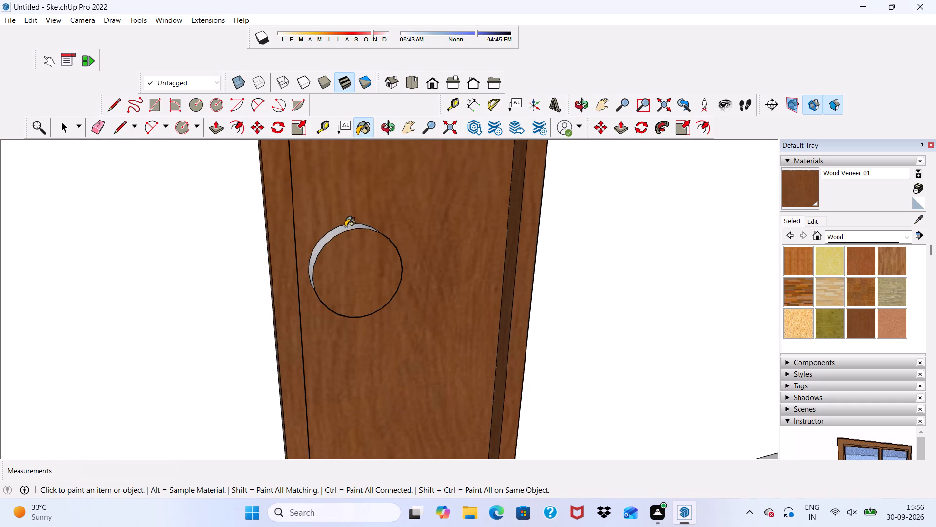
{"action": "left_click", "coordinate": [348, 227]}
Examine both wood-painted doors within the view of the whole house.
{"action": "scroll", "coordinate": [348, 227], "scroll_direction": "down", "scroll_amount": 18}
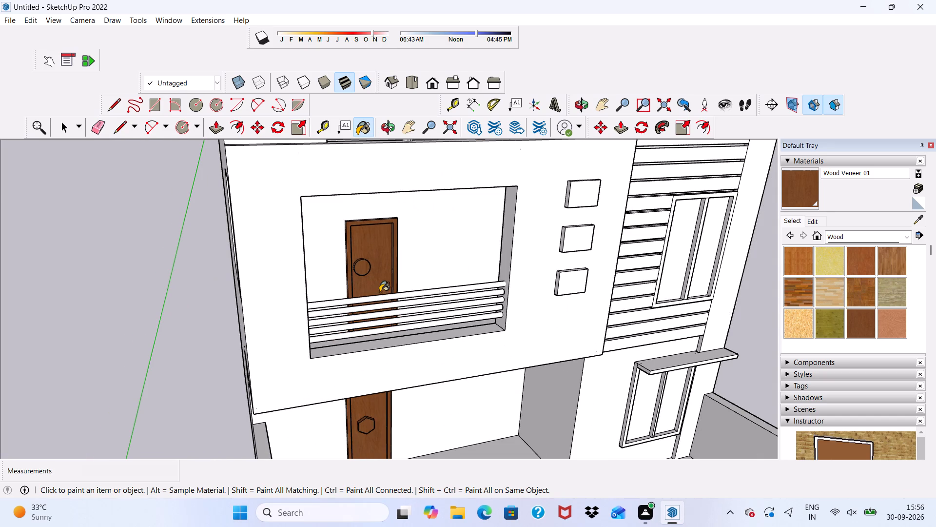
{"action": "scroll", "coordinate": [380, 292], "scroll_direction": "down", "scroll_amount": 16}
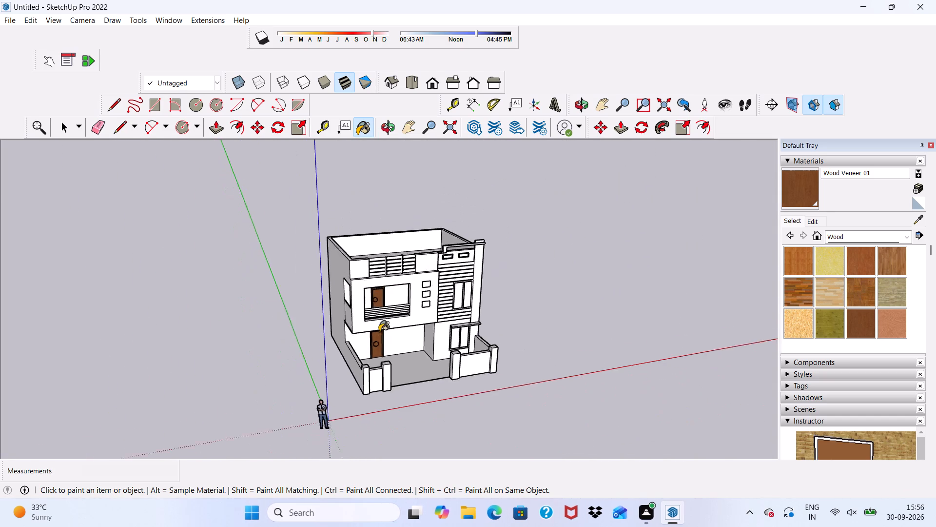
{"action": "scroll", "coordinate": [379, 331], "scroll_direction": "down", "scroll_amount": 3}
{"action": "middle_click_drag", "start_coordinate": [379, 342], "coordinate": [290, 323]}
{"action": "middle_click", "coordinate": [290, 323]}
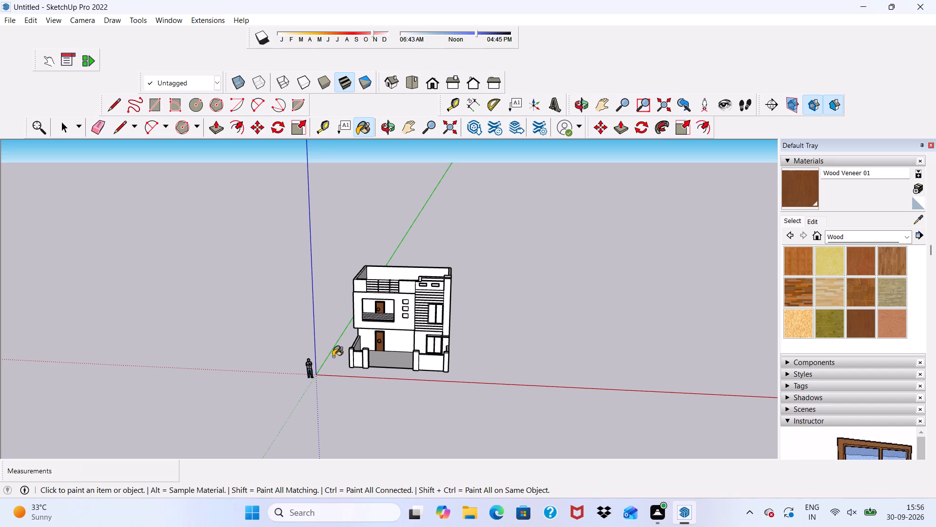
{"action": "key", "text": "space"}
{"action": "scroll", "coordinate": [333, 357], "scroll_direction": "down", "scroll_amount": 4}
{"action": "scroll", "coordinate": [518, 326], "scroll_direction": "down", "scroll_amount": 1}
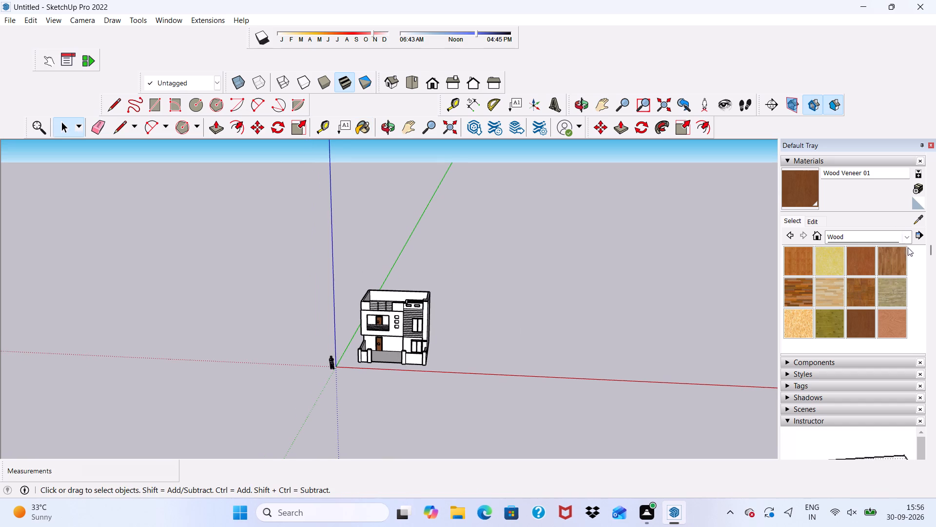
Paint the front face of the projecting first-floor wall around the balcony with 0134_DimGray from the Colors-Named collection.
{"action": "left_click", "coordinate": [905, 237]}
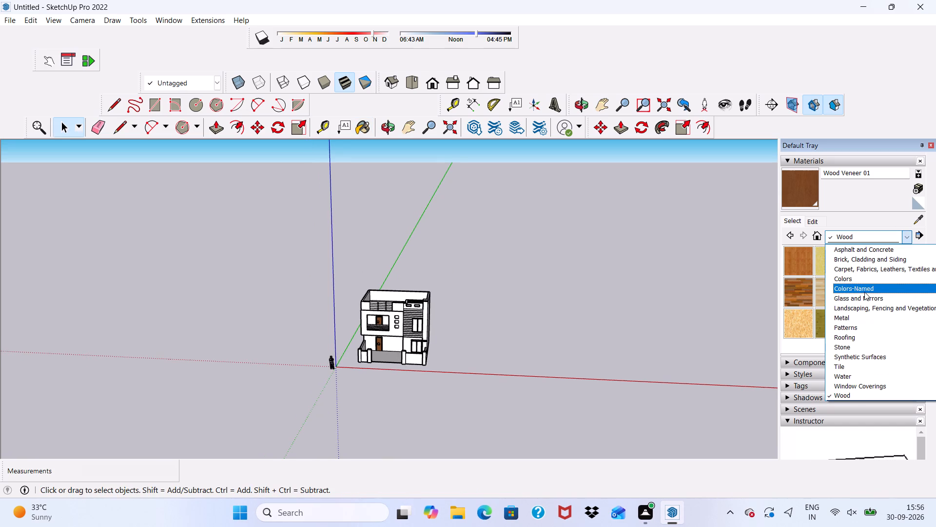
{"action": "left_click", "coordinate": [862, 289]}
{"action": "scroll", "coordinate": [862, 290], "scroll_direction": "down", "scroll_amount": 10}
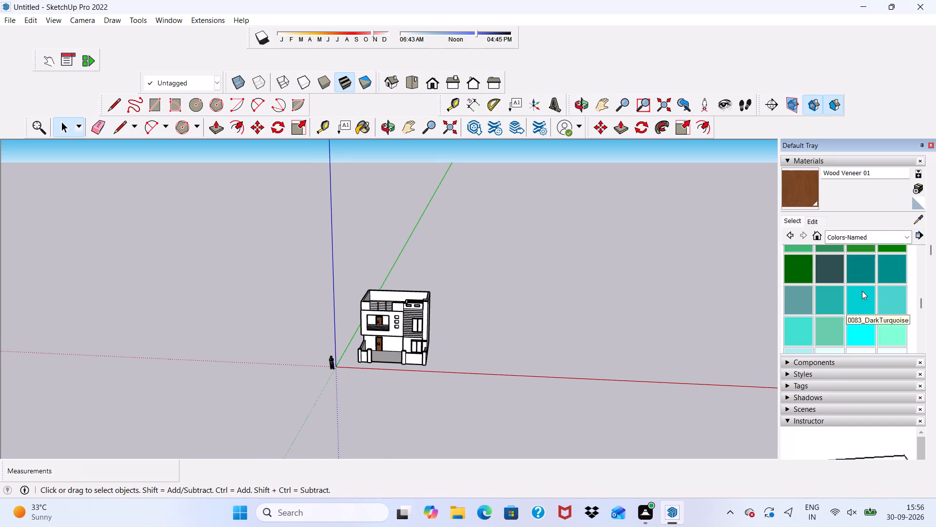
{"action": "scroll", "coordinate": [862, 291], "scroll_direction": "down", "scroll_amount": 11}
{"action": "scroll", "coordinate": [817, 239], "scroll_direction": "up", "scroll_amount": 1}
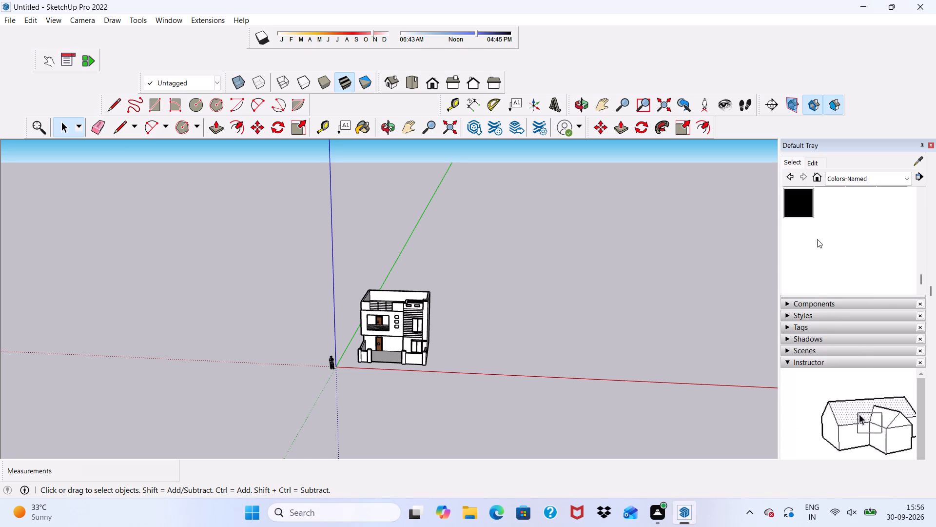
{"action": "scroll", "coordinate": [817, 239], "scroll_direction": "up", "scroll_amount": 1}
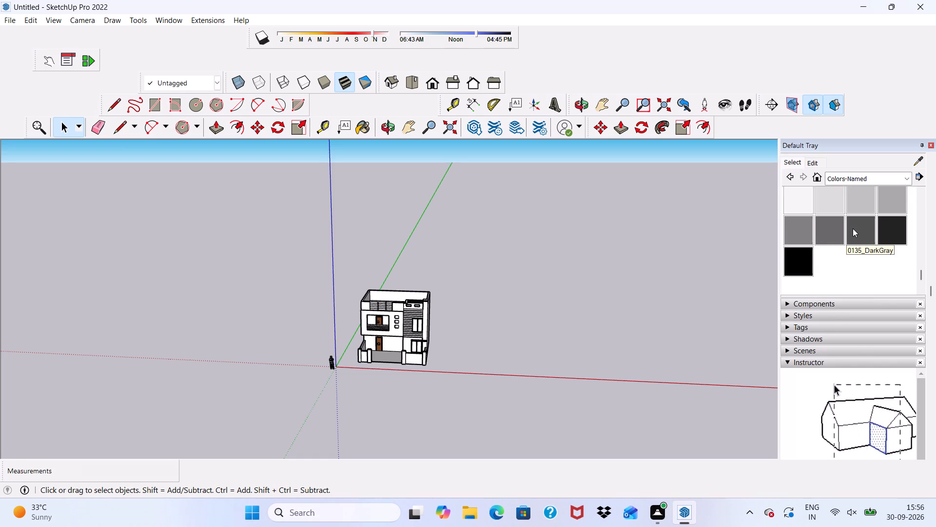
{"action": "left_click", "coordinate": [835, 234]}
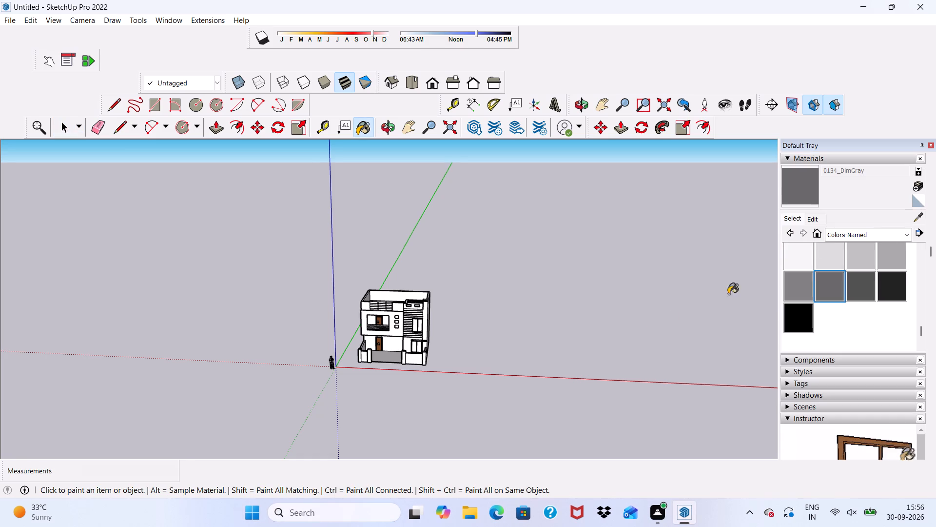
{"action": "scroll", "coordinate": [394, 313], "scroll_direction": "up", "scroll_amount": 17}
{"action": "left_click", "coordinate": [393, 314]}
Paint the top ledge of the projecting first-floor wall with 0134_DimGray.
{"action": "scroll", "coordinate": [393, 314], "scroll_direction": "up", "scroll_amount": 7}
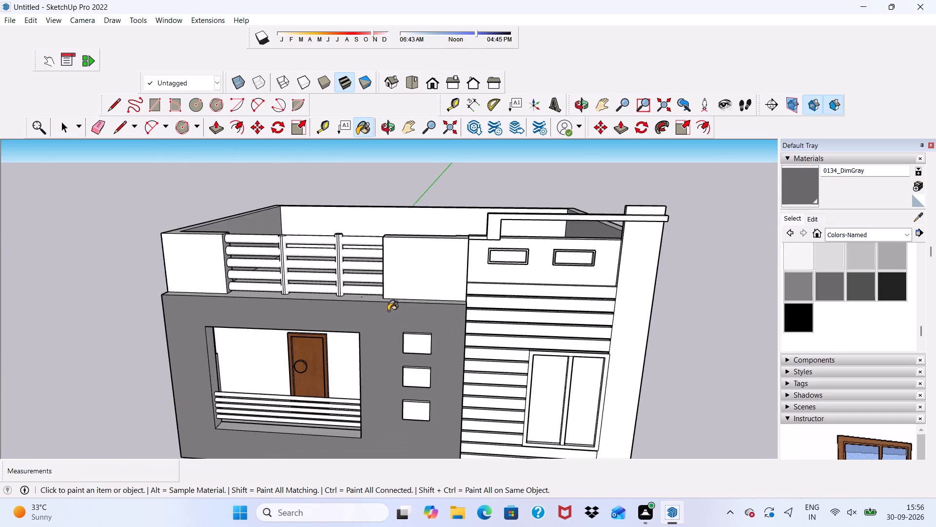
{"action": "scroll", "coordinate": [388, 311], "scroll_direction": "up", "scroll_amount": 2}
{"action": "left_click", "coordinate": [374, 291]}
Paint the reveal on the three-squares side and the top reveal of the balcony opening with 0134_DimGray.
{"action": "scroll", "coordinate": [371, 301], "scroll_direction": "up", "scroll_amount": 1}
{"action": "scroll", "coordinate": [355, 317], "scroll_direction": "down", "scroll_amount": 4}
{"action": "middle_click_drag", "start_coordinate": [355, 316], "coordinate": [356, 315]}
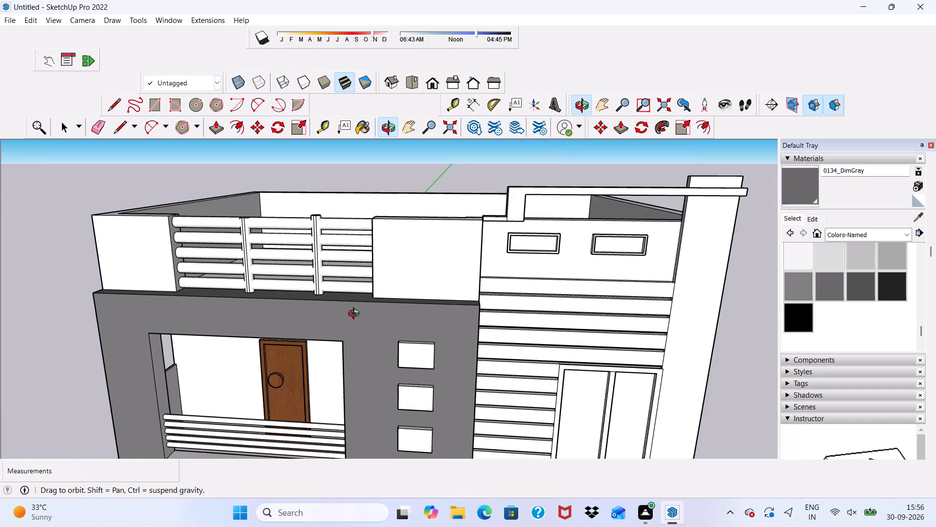
{"action": "middle_click_drag", "start_coordinate": [356, 315], "coordinate": [516, 264]}
{"action": "middle_click", "coordinate": [517, 270]}
{"action": "scroll", "coordinate": [137, 299], "scroll_direction": "down", "scroll_amount": 5}
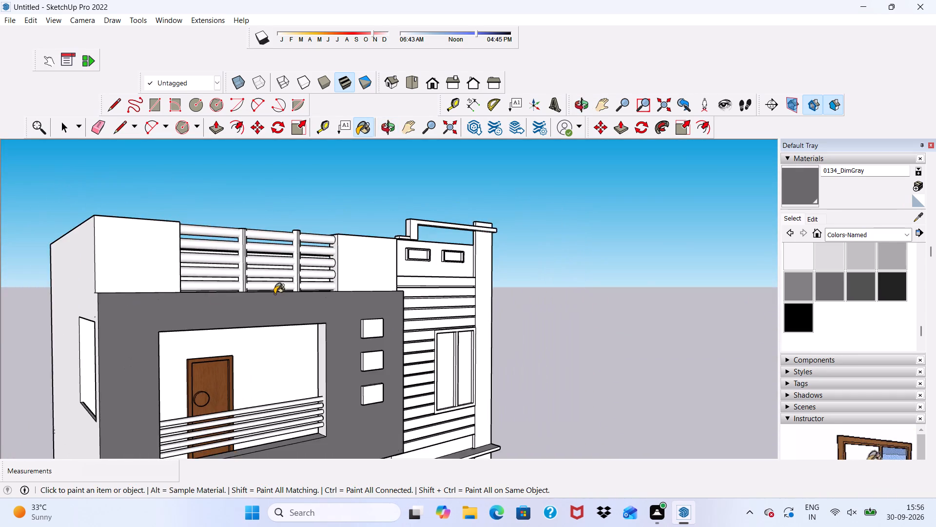
{"action": "scroll", "coordinate": [274, 294], "scroll_direction": "down", "scroll_amount": 2}
{"action": "middle_click_drag", "start_coordinate": [274, 290], "coordinate": [127, 121]}
{"action": "scroll", "coordinate": [195, 331], "scroll_direction": "up", "scroll_amount": 3}
{"action": "scroll", "coordinate": [195, 334], "scroll_direction": "down", "scroll_amount": 3}
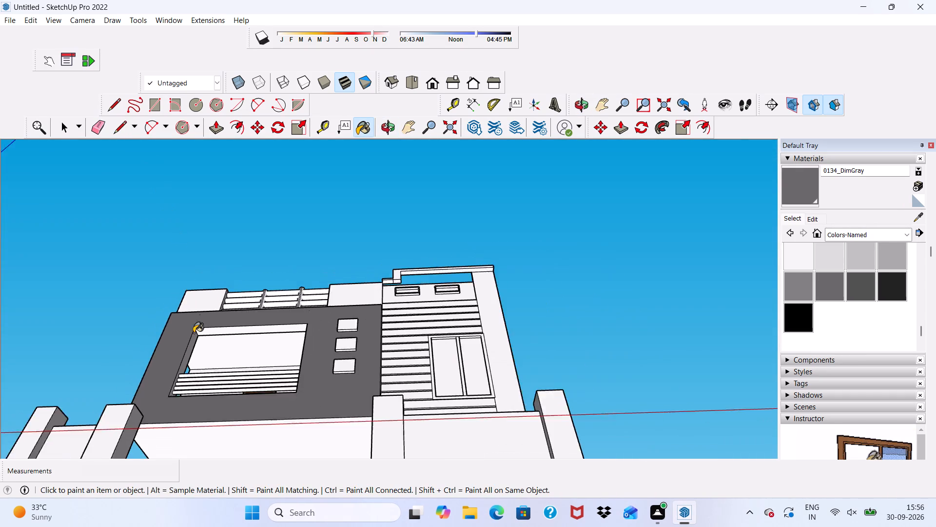
{"action": "scroll", "coordinate": [194, 333], "scroll_direction": "down", "scroll_amount": 7}
{"action": "middle_click_drag", "start_coordinate": [248, 308], "coordinate": [273, 408]}
{"action": "scroll", "coordinate": [249, 347], "scroll_direction": "up", "scroll_amount": 5}
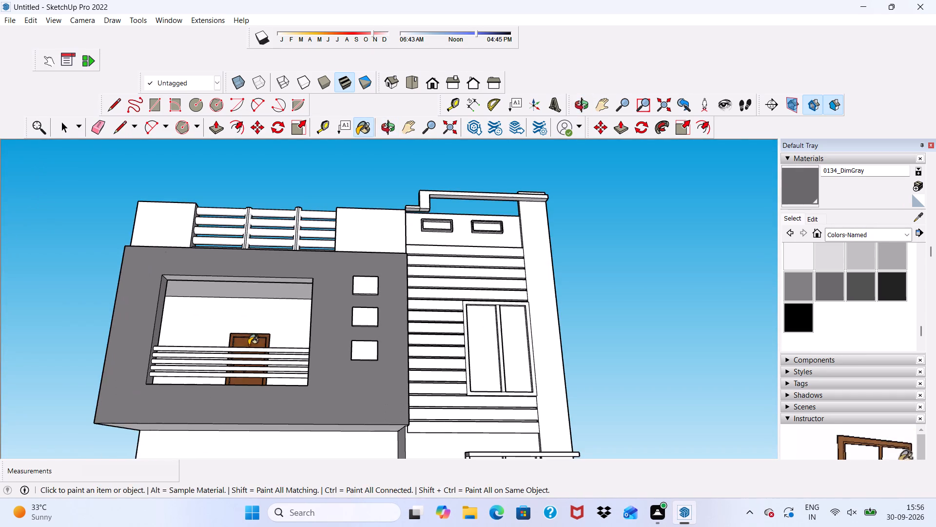
{"action": "middle_click_drag", "start_coordinate": [248, 345], "coordinate": [388, 368]}
{"action": "scroll", "coordinate": [366, 358], "scroll_direction": "up", "scroll_amount": 3}
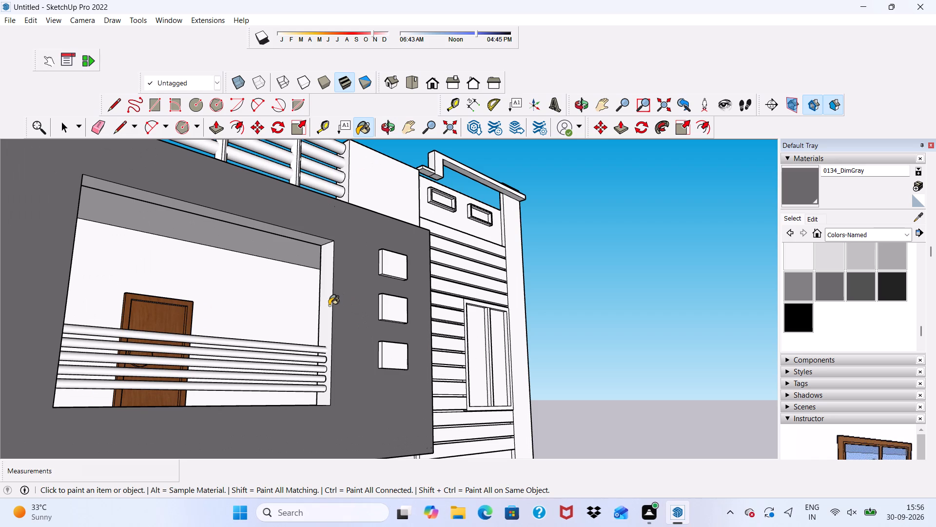
{"action": "left_click", "coordinate": [329, 304]}
{"action": "scroll", "coordinate": [316, 284], "scroll_direction": "up", "scroll_amount": 3}
{"action": "left_click", "coordinate": [279, 210]}
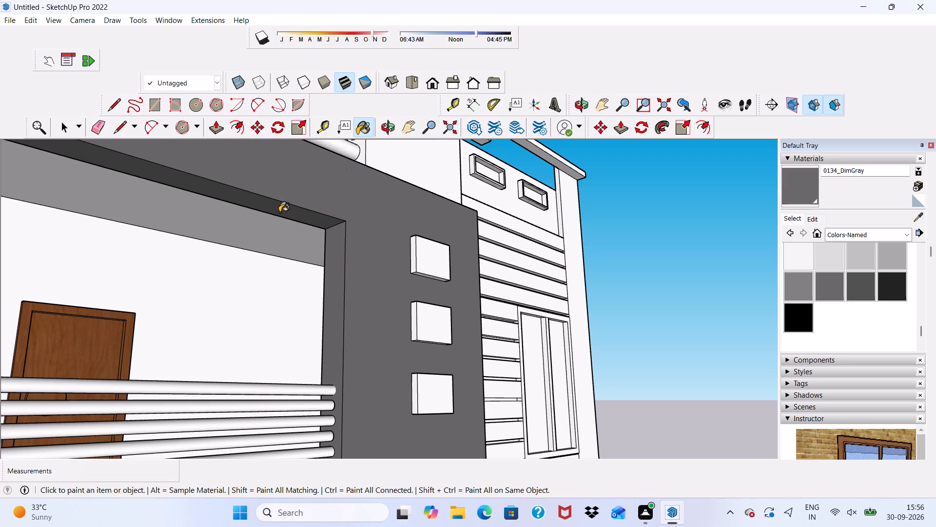
Paint the remaining side reveal and the bottom sill of the balcony opening with 0134_DimGray.
{"action": "scroll", "coordinate": [339, 295], "scroll_direction": "down", "scroll_amount": 10}
{"action": "middle_click_drag", "start_coordinate": [339, 294], "coordinate": [160, 338]}
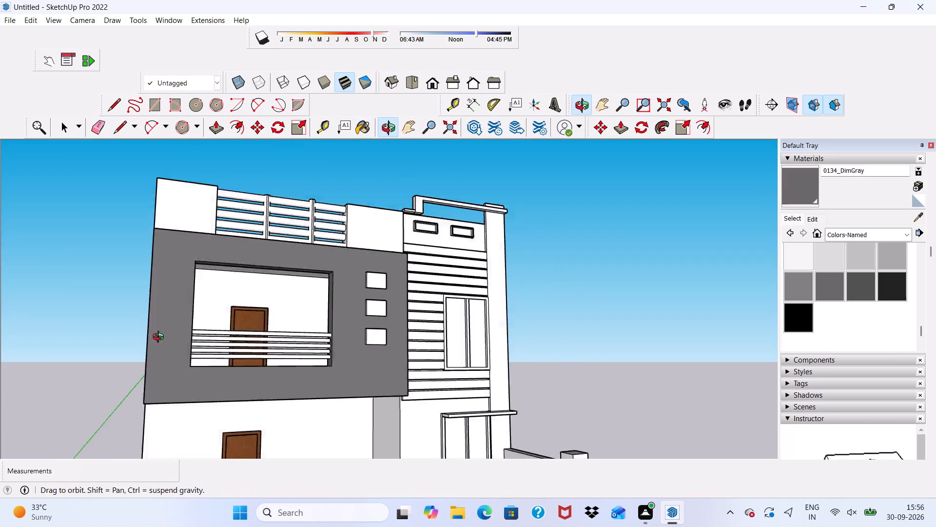
{"action": "middle_click_drag", "start_coordinate": [160, 338], "coordinate": [29, 342]}
{"action": "middle_click", "coordinate": [25, 342]}
{"action": "scroll", "coordinate": [419, 339], "scroll_direction": "up", "scroll_amount": 4}
{"action": "left_click", "coordinate": [245, 300]}
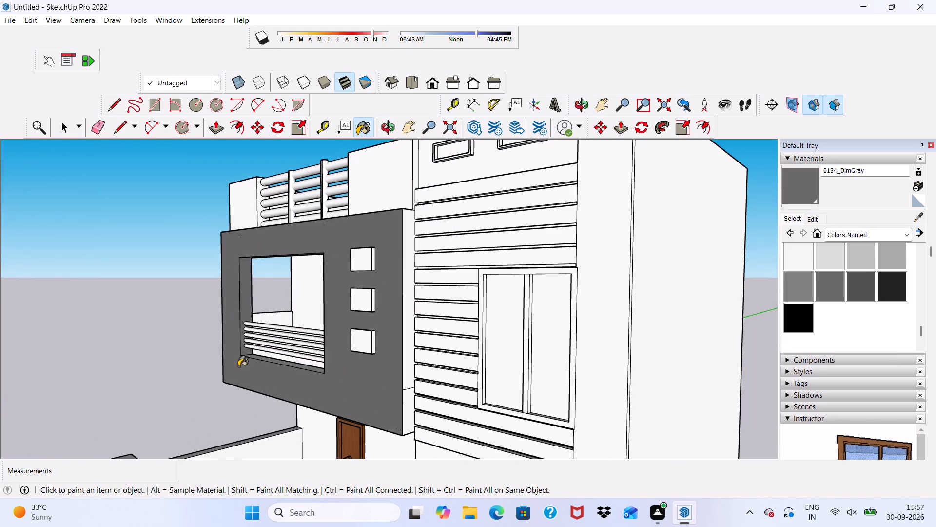
{"action": "scroll", "coordinate": [238, 396], "scroll_direction": "up", "scroll_amount": 3}
{"action": "middle_click_drag", "start_coordinate": [238, 394], "coordinate": [288, 494]}
{"action": "scroll", "coordinate": [325, 355], "scroll_direction": "up", "scroll_amount": 2}
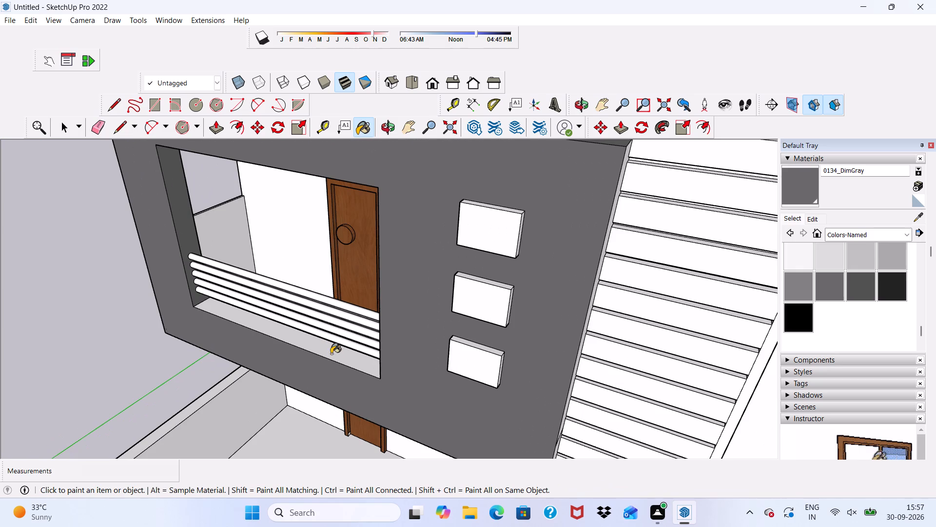
{"action": "left_click", "coordinate": [339, 350]}
Paint the underside of the projecting first-floor wall with 0134_DimGray.
{"action": "middle_click_drag", "start_coordinate": [334, 373], "coordinate": [333, 370]}
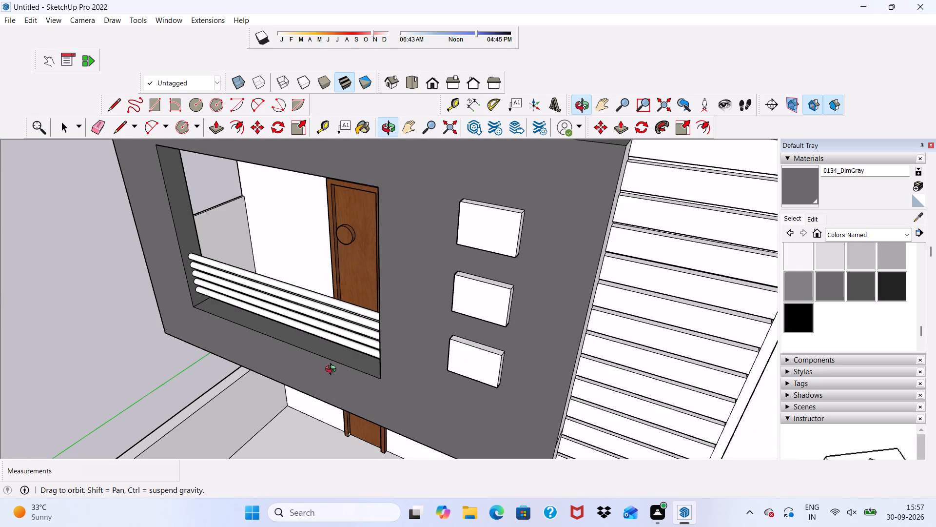
{"action": "middle_click_drag", "start_coordinate": [333, 370], "coordinate": [470, 162]}
{"action": "left_click", "coordinate": [388, 384]}
{"action": "scroll", "coordinate": [380, 345], "scroll_direction": "down", "scroll_amount": 1}
{"action": "scroll", "coordinate": [380, 345], "scroll_direction": "up", "scroll_amount": 1}
{"action": "scroll", "coordinate": [380, 345], "scroll_direction": "down", "scroll_amount": 10}
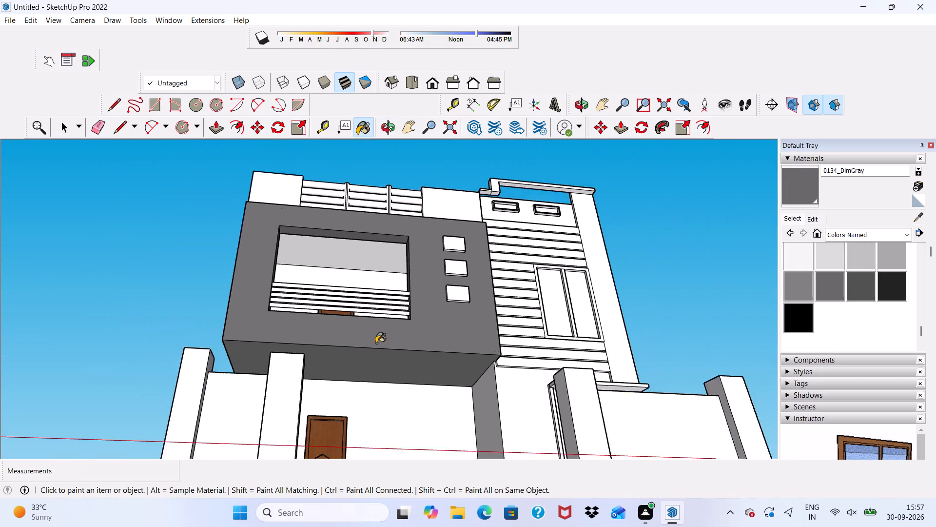
Examine the painted first-floor projection within the view of the whole house.
{"action": "scroll", "coordinate": [376, 343], "scroll_direction": "down", "scroll_amount": 3}
{"action": "middle_click_drag", "start_coordinate": [366, 354], "coordinate": [319, 482]}
{"action": "scroll", "coordinate": [319, 481], "scroll_direction": "down", "scroll_amount": 1}
{"action": "middle_click", "coordinate": [318, 482]}
{"action": "scroll", "coordinate": [368, 438], "scroll_direction": "up", "scroll_amount": 5}
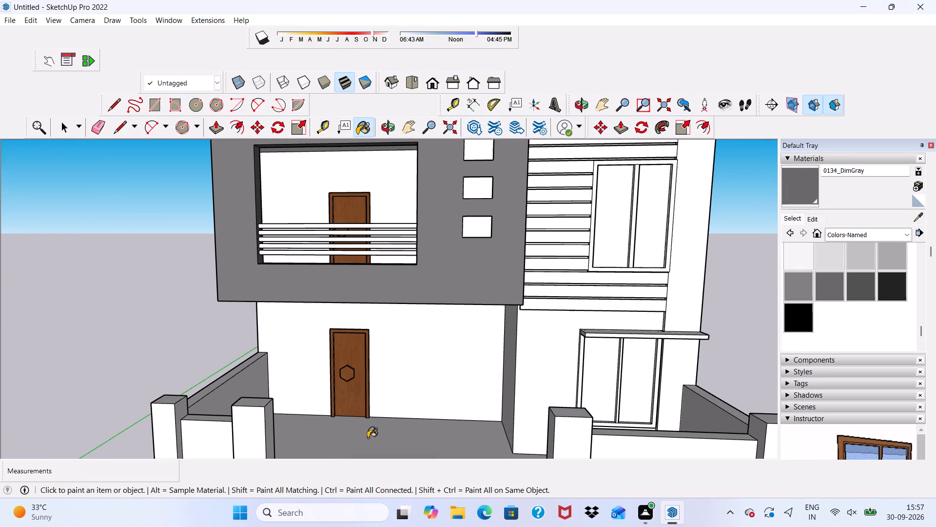
{"action": "scroll", "coordinate": [368, 438], "scroll_direction": "down", "scroll_amount": 13}
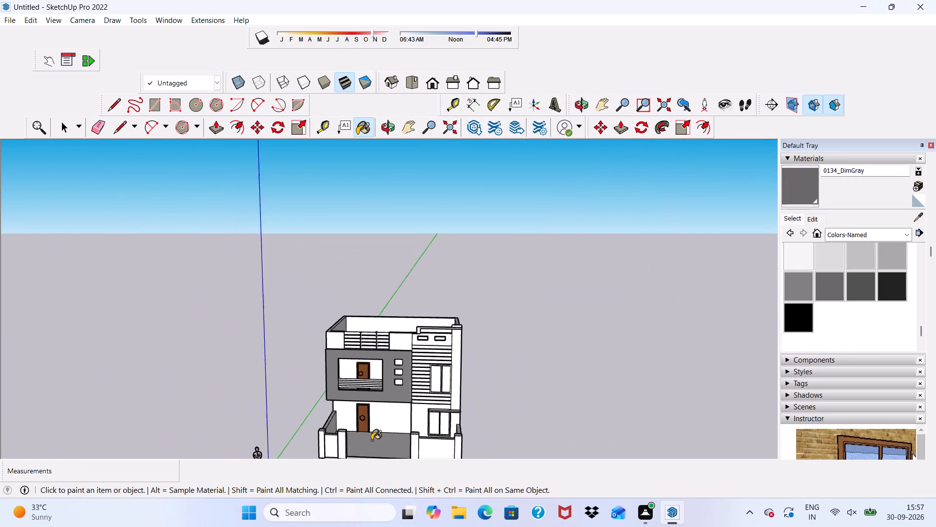
{"action": "scroll", "coordinate": [378, 442], "scroll_direction": "down", "scroll_amount": 3}
{"action": "scroll", "coordinate": [531, 418], "scroll_direction": "down", "scroll_amount": 3}
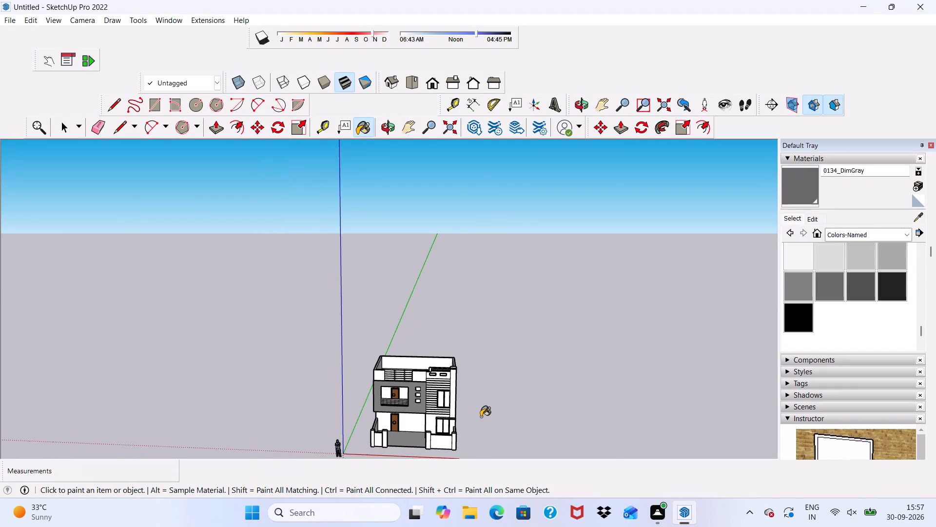
{"action": "scroll", "coordinate": [480, 416], "scroll_direction": "down", "scroll_amount": 5}
Paint the front face and top of the tall end pillar beside the grooved window wall with 0134_DimGray.
{"action": "scroll", "coordinate": [473, 407], "scroll_direction": "up", "scroll_amount": 17}
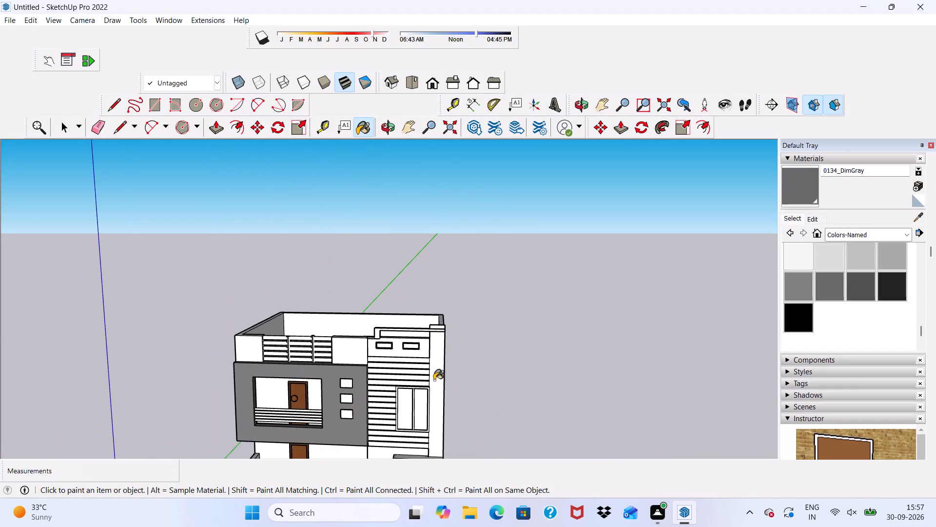
{"action": "left_click", "coordinate": [434, 377]}
{"action": "scroll", "coordinate": [437, 328], "scroll_direction": "up", "scroll_amount": 3}
{"action": "scroll", "coordinate": [437, 326], "scroll_direction": "down", "scroll_amount": 3}
{"action": "middle_click_drag", "start_coordinate": [437, 325], "coordinate": [341, 483]}
{"action": "scroll", "coordinate": [477, 323], "scroll_direction": "up", "scroll_amount": 5}
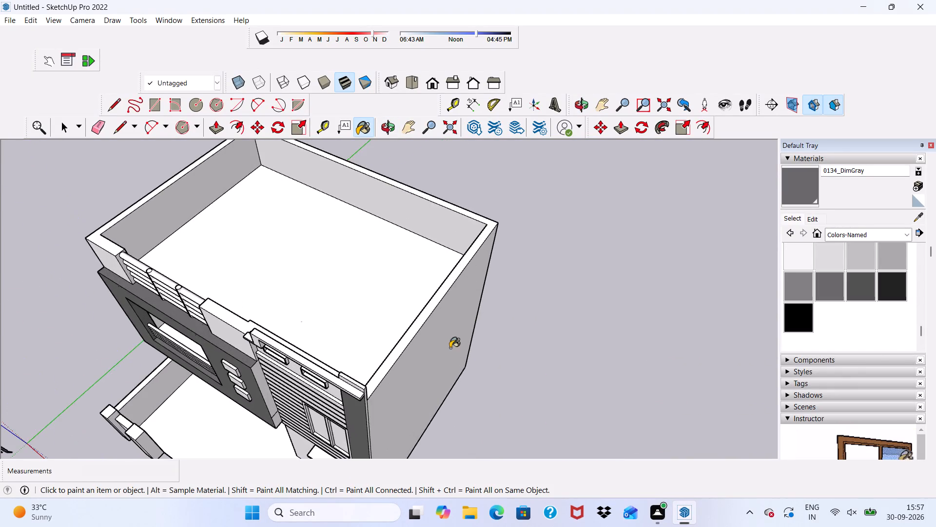
{"action": "scroll", "coordinate": [390, 381], "scroll_direction": "up", "scroll_amount": 12}
{"action": "left_click", "coordinate": [301, 388]}
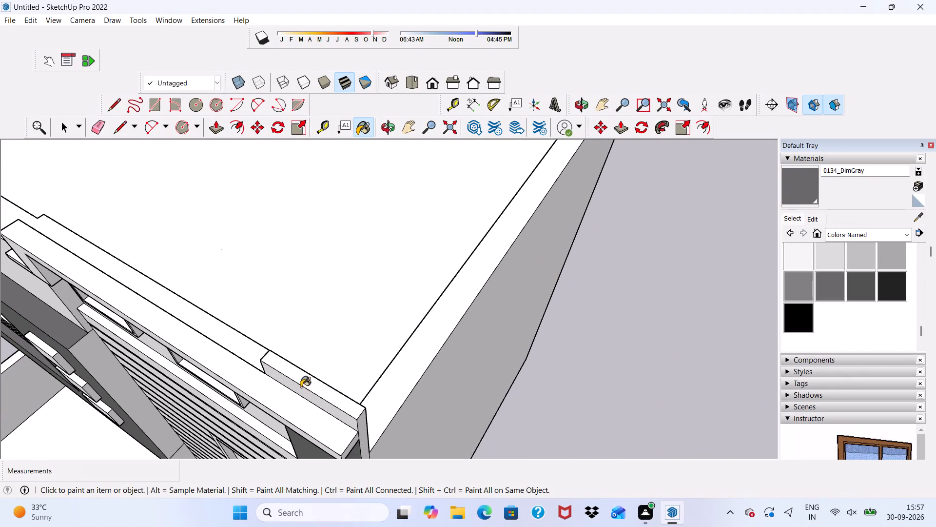
{"action": "scroll", "coordinate": [300, 388], "scroll_direction": "up", "scroll_amount": 3}
{"action": "left_click", "coordinate": [299, 376]}
{"action": "scroll", "coordinate": [306, 380], "scroll_direction": "down", "scroll_amount": 9}
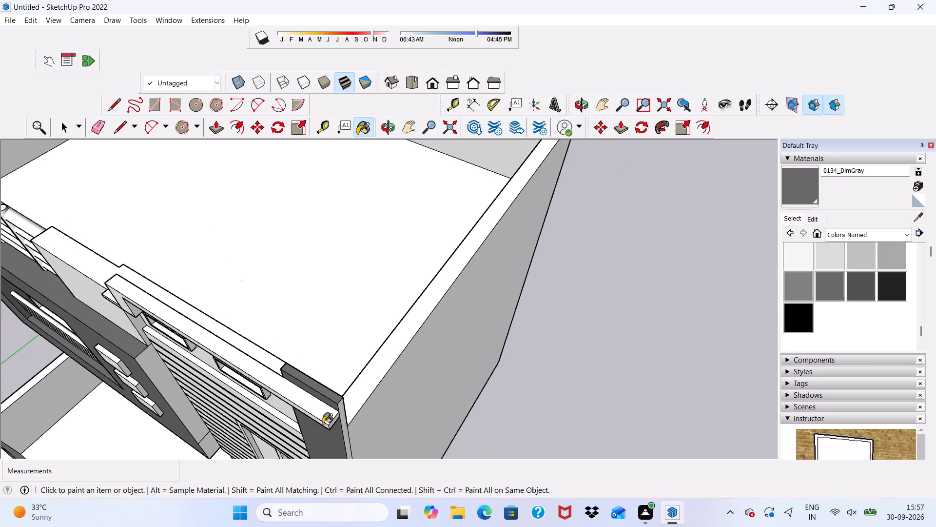
Paint the outer side strip and the inner side face of the tall end pillar with 0134_DimGray.
{"action": "scroll", "coordinate": [323, 424], "scroll_direction": "down", "scroll_amount": 1}
{"action": "middle_click_drag", "start_coordinate": [327, 439], "coordinate": [272, 344]}
{"action": "scroll", "coordinate": [273, 346], "scroll_direction": "up", "scroll_amount": 3}
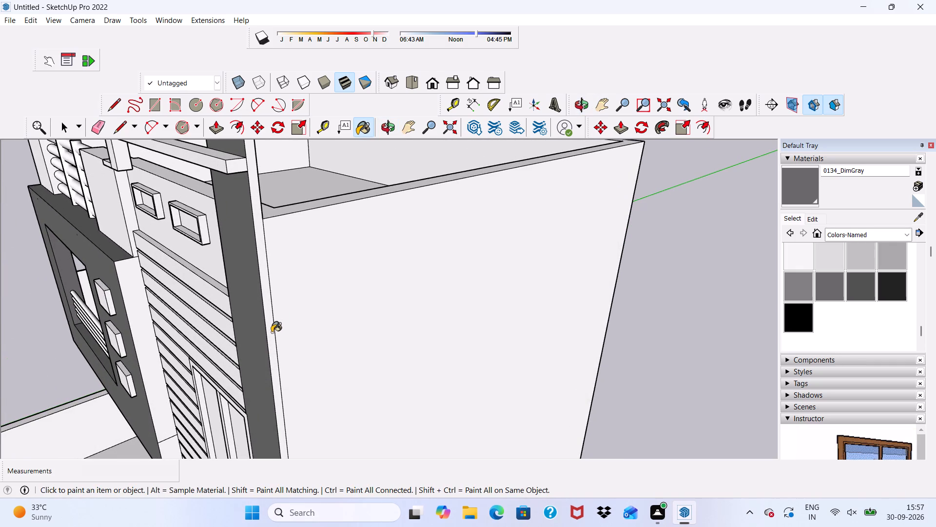
{"action": "left_click", "coordinate": [272, 330]}
{"action": "scroll", "coordinate": [253, 341], "scroll_direction": "down", "scroll_amount": 2}
{"action": "middle_click_drag", "start_coordinate": [242, 344], "coordinate": [537, 331]}
{"action": "scroll", "coordinate": [560, 288], "scroll_direction": "up", "scroll_amount": 1}
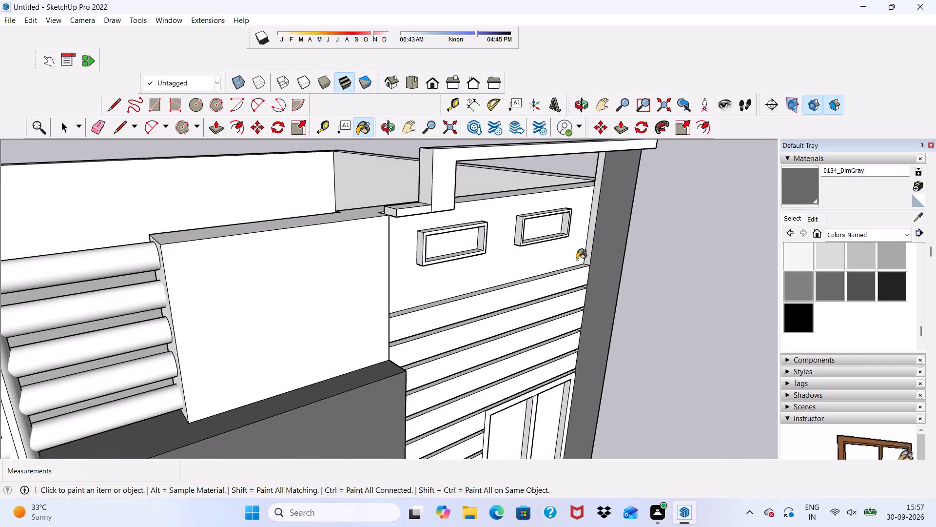
{"action": "left_click", "coordinate": [590, 239]}
Examine the painted end pillar and balcony projection from above and from the front of the whole house.
{"action": "scroll", "coordinate": [585, 208], "scroll_direction": "down", "scroll_amount": 11}
{"action": "middle_click_drag", "start_coordinate": [543, 259], "coordinate": [464, 313]}
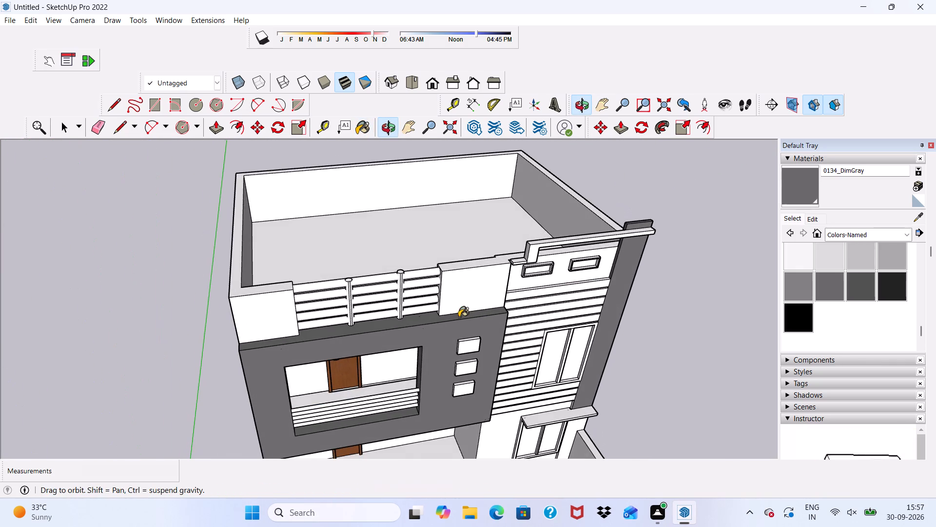
{"action": "scroll", "coordinate": [476, 342], "scroll_direction": "up", "scroll_amount": 2}
{"action": "scroll", "coordinate": [630, 240], "scroll_direction": "up", "scroll_amount": 5}
{"action": "scroll", "coordinate": [630, 238], "scroll_direction": "down", "scroll_amount": 5}
{"action": "middle_click_drag", "start_coordinate": [522, 275], "coordinate": [515, 272]}
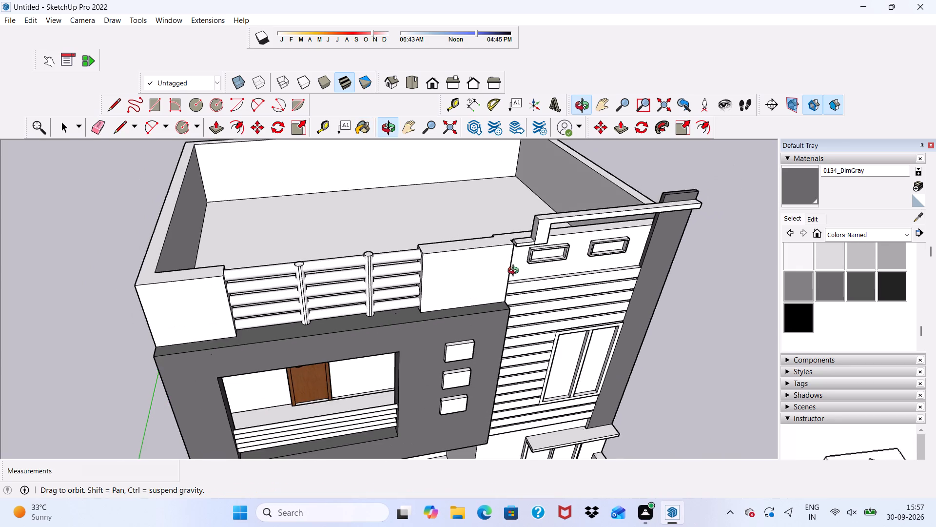
{"action": "middle_click_drag", "start_coordinate": [515, 272], "coordinate": [498, 184]}
{"action": "scroll", "coordinate": [485, 193], "scroll_direction": "down", "scroll_amount": 5}
{"action": "scroll", "coordinate": [508, 307], "scroll_direction": "down", "scroll_amount": 4}
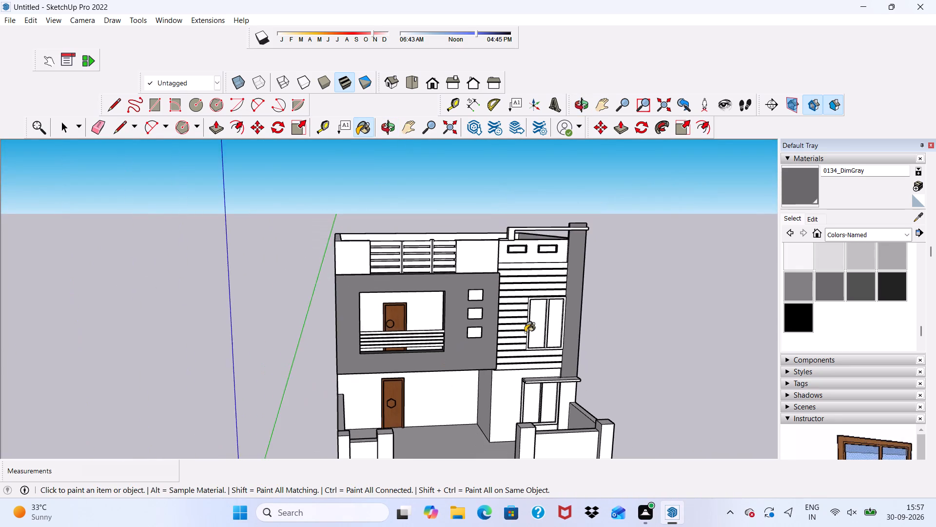
{"action": "middle_click_drag", "start_coordinate": [526, 329], "coordinate": [474, 238]}
Paint the front, side and top faces of the boundary wall's inner gate post near the entrance door with 0134_DimGray.
{"action": "scroll", "coordinate": [386, 370], "scroll_direction": "up", "scroll_amount": 2}
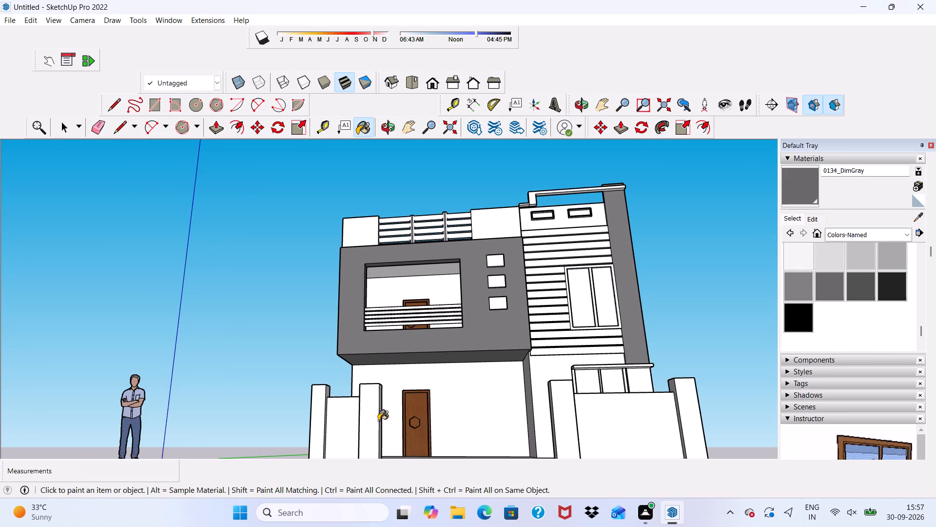
{"action": "left_click", "coordinate": [378, 421]}
{"action": "scroll", "coordinate": [378, 423], "scroll_direction": "up", "scroll_amount": 6}
{"action": "middle_click_drag", "start_coordinate": [373, 422], "coordinate": [314, 461]}
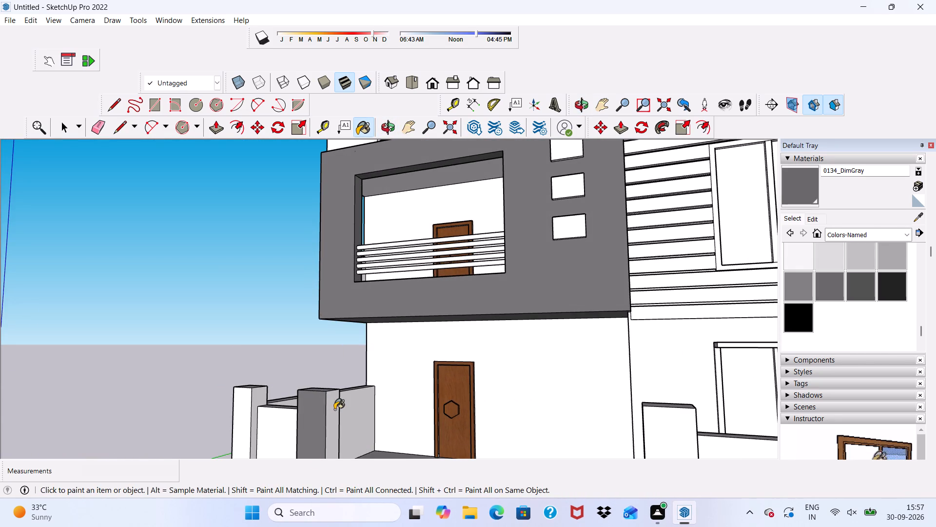
{"action": "left_click", "coordinate": [334, 407]}
{"action": "scroll", "coordinate": [323, 372], "scroll_direction": "up", "scroll_amount": 2}
{"action": "left_click", "coordinate": [325, 394]}
{"action": "middle_click_drag", "start_coordinate": [325, 393], "coordinate": [440, 459]}
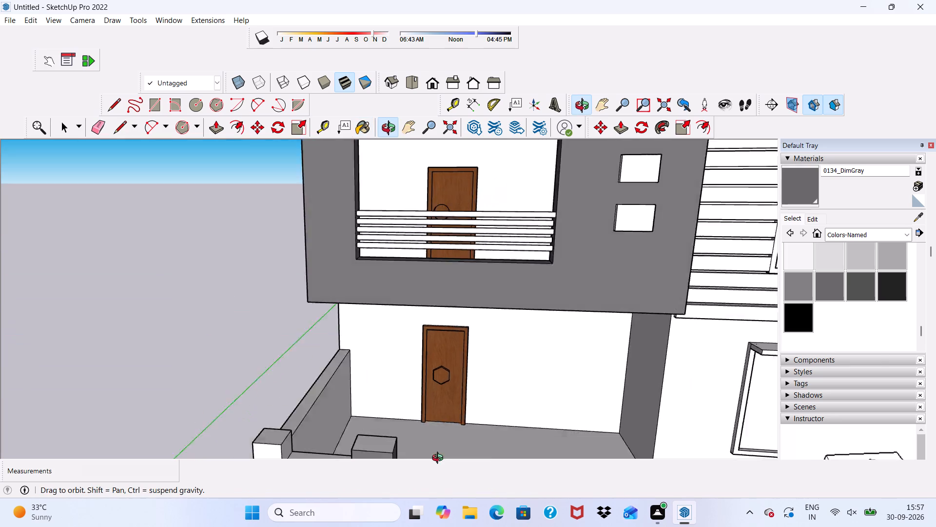
{"action": "middle_click_drag", "start_coordinate": [440, 459], "coordinate": [506, 458]}
{"action": "left_click", "coordinate": [474, 434]}
{"action": "left_click", "coordinate": [461, 444]}
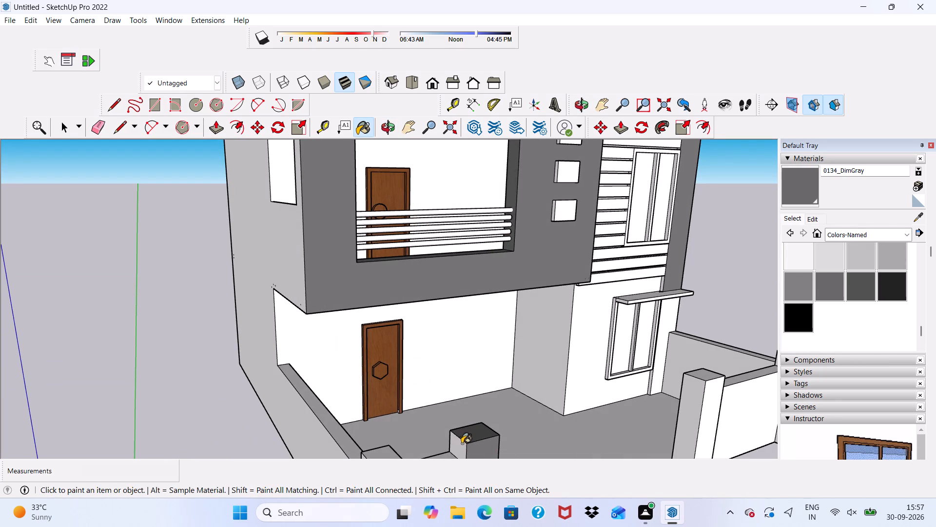
Paint the front face of the boundary wall's corner post on the entrance door side with 0134_DimGray.
{"action": "scroll", "coordinate": [445, 365], "scroll_direction": "down", "scroll_amount": 3}
{"action": "scroll", "coordinate": [445, 365], "scroll_direction": "up", "scroll_amount": 1}
{"action": "scroll", "coordinate": [445, 365], "scroll_direction": "down", "scroll_amount": 10}
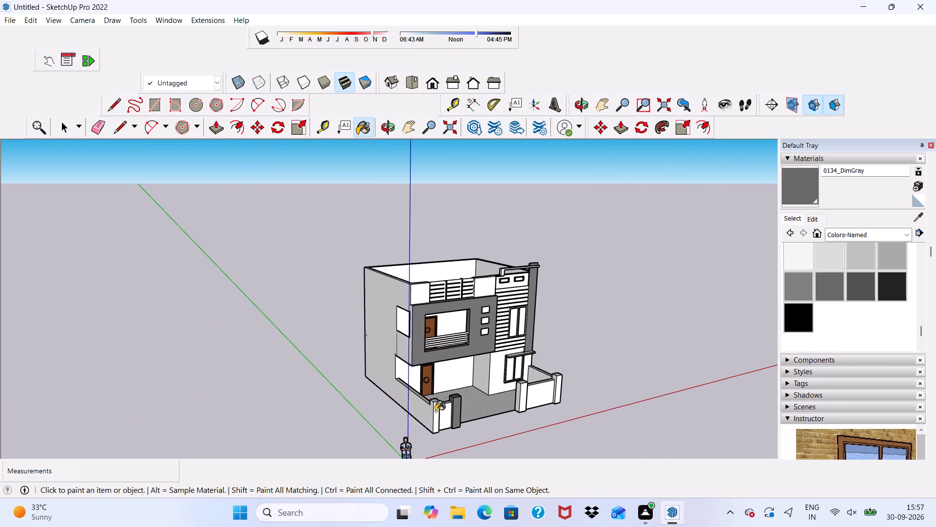
{"action": "scroll", "coordinate": [436, 407], "scroll_direction": "up", "scroll_amount": 10}
{"action": "middle_click_drag", "start_coordinate": [446, 410], "coordinate": [482, 372]}
{"action": "scroll", "coordinate": [485, 376], "scroll_direction": "up", "scroll_amount": 5}
{"action": "scroll", "coordinate": [489, 375], "scroll_direction": "down", "scroll_amount": 3}
{"action": "middle_click_drag", "start_coordinate": [489, 374], "coordinate": [435, 402]}
{"action": "left_click", "coordinate": [379, 408]}
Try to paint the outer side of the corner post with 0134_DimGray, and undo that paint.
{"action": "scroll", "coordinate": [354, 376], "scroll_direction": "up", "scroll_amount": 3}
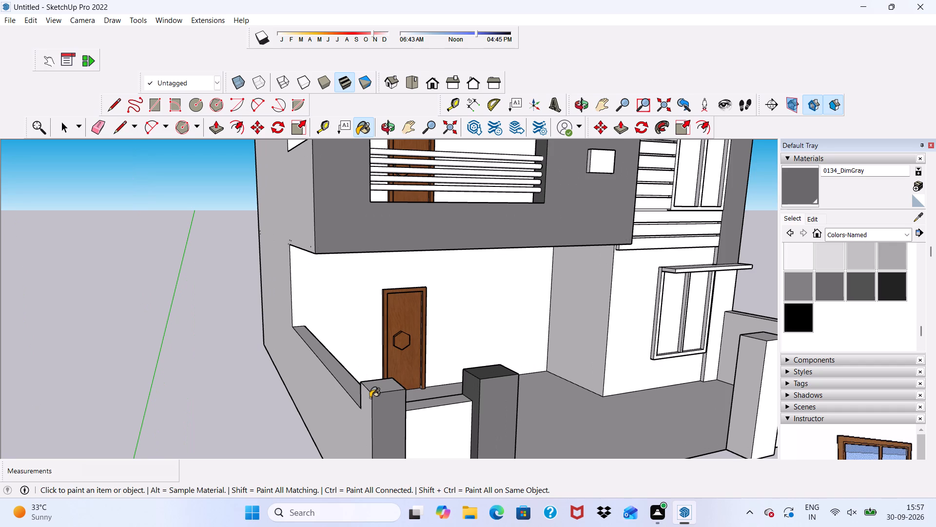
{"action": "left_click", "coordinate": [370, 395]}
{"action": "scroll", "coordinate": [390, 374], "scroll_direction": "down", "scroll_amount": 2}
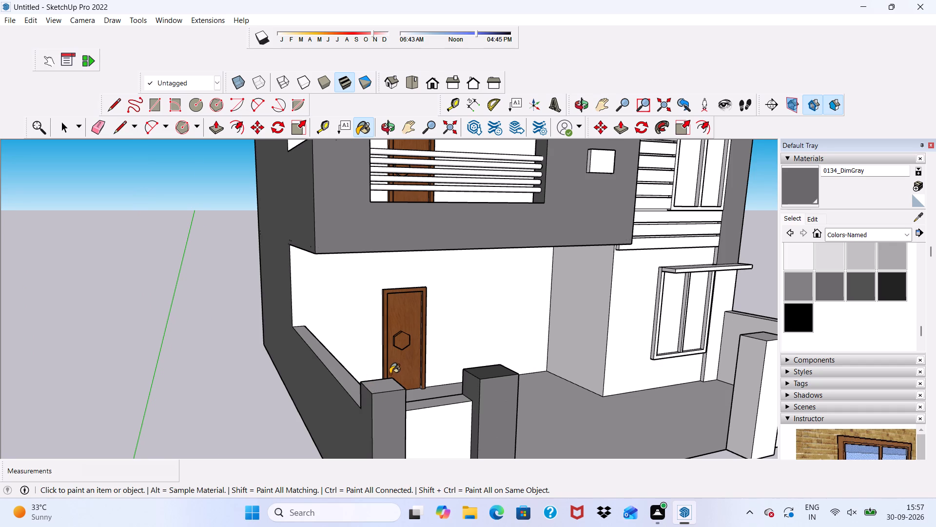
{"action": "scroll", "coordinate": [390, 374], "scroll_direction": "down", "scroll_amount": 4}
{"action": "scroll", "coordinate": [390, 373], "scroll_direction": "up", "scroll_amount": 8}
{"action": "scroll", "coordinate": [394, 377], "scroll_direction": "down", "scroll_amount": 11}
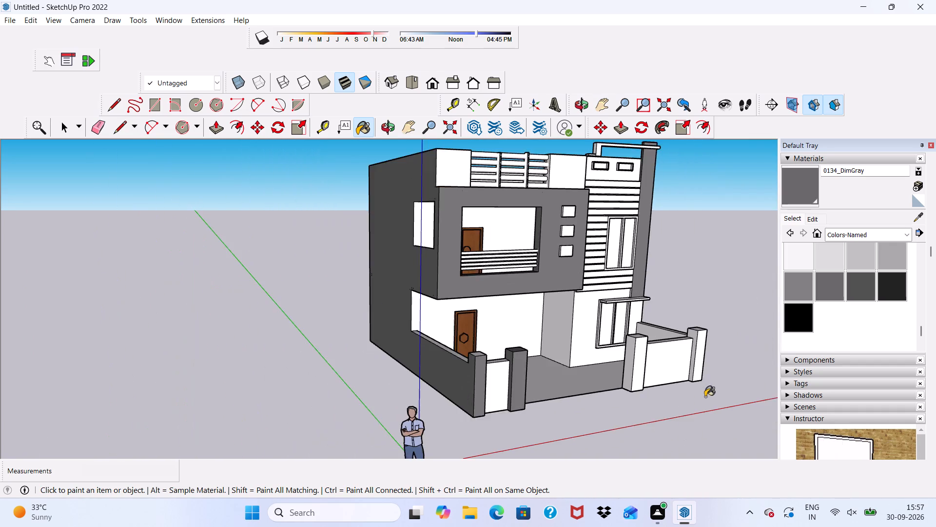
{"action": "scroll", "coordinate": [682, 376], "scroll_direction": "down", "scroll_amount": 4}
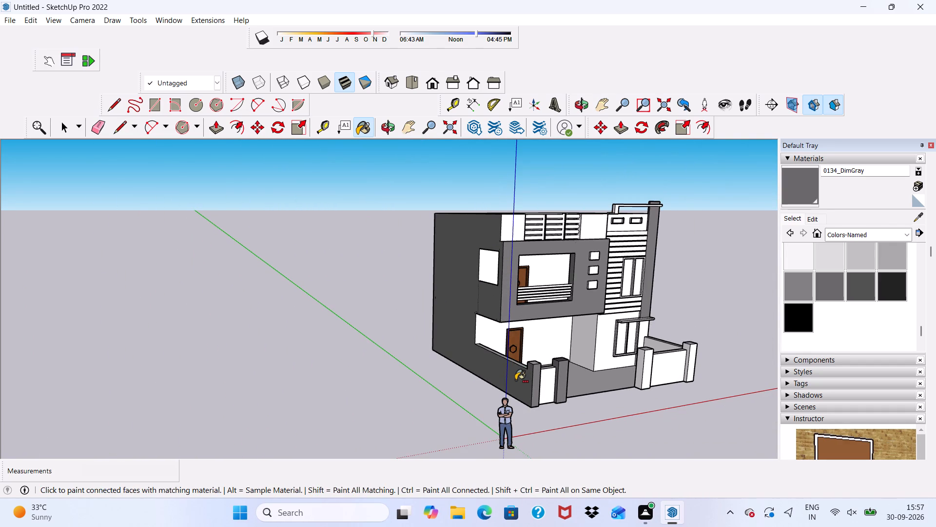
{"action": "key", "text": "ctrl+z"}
Paint the top and the inner side face of the door-side corner post with 0134_DimGray.
{"action": "scroll", "coordinate": [517, 381], "scroll_direction": "up", "scroll_amount": 8}
{"action": "left_click", "coordinate": [563, 337]}
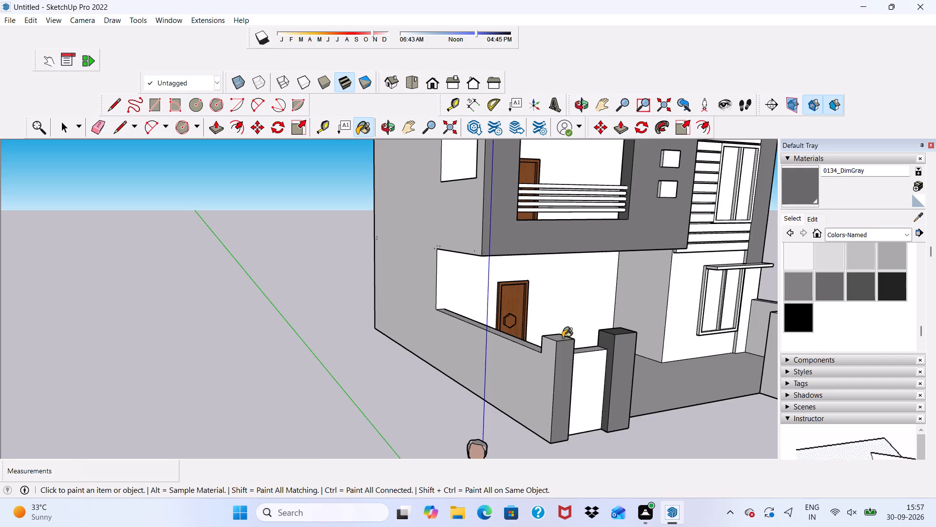
{"action": "scroll", "coordinate": [564, 340], "scroll_direction": "up", "scroll_amount": 3}
{"action": "middle_click_drag", "start_coordinate": [567, 350], "coordinate": [347, 363]}
{"action": "scroll", "coordinate": [330, 365], "scroll_direction": "up", "scroll_amount": 3}
{"action": "scroll", "coordinate": [326, 367], "scroll_direction": "down", "scroll_amount": 9}
{"action": "scroll", "coordinate": [224, 367], "scroll_direction": "up", "scroll_amount": 5}
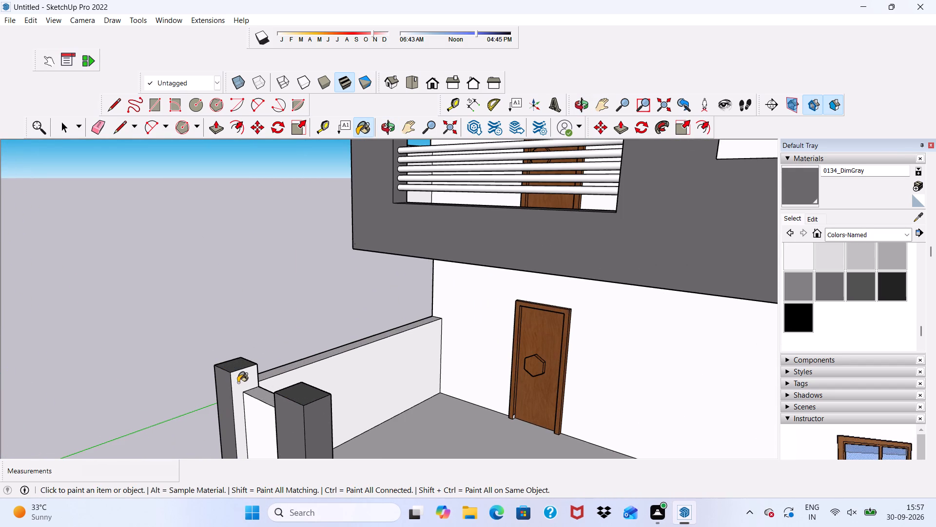
{"action": "left_click", "coordinate": [238, 383]}
{"action": "middle_click_drag", "start_coordinate": [235, 386], "coordinate": [268, 380]}
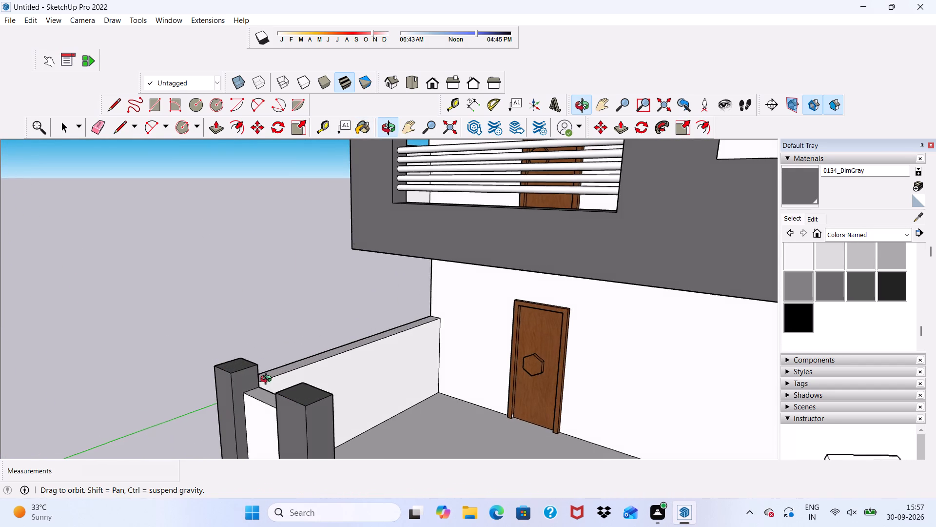
Paint the front and top faces of the gate post on the window side of the entrance with 0134_DimGray.
{"action": "middle_click_drag", "start_coordinate": [268, 380], "coordinate": [325, 328]}
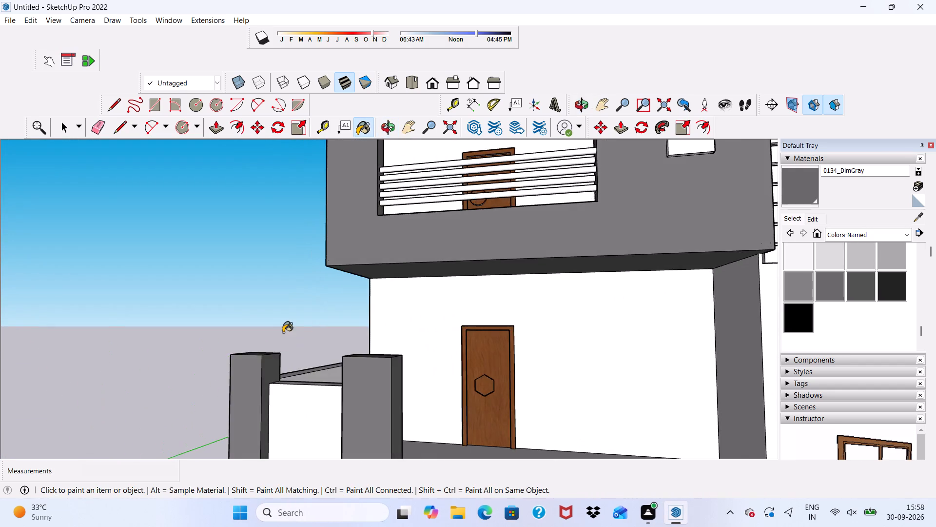
{"action": "scroll", "coordinate": [283, 332], "scroll_direction": "down", "scroll_amount": 10}
{"action": "scroll", "coordinate": [341, 362], "scroll_direction": "down", "scroll_amount": 4}
{"action": "scroll", "coordinate": [393, 366], "scroll_direction": "down", "scroll_amount": 3}
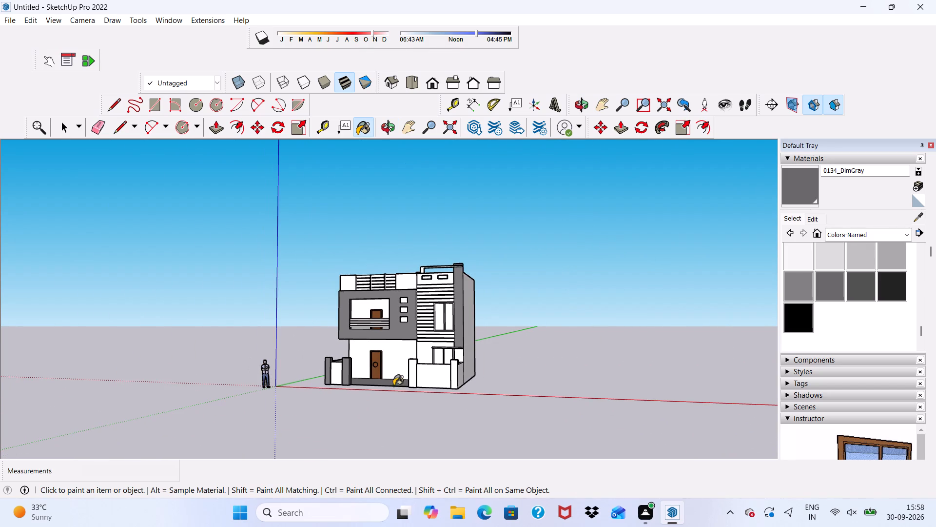
{"action": "scroll", "coordinate": [373, 398], "scroll_direction": "up", "scroll_amount": 12}
{"action": "scroll", "coordinate": [465, 334], "scroll_direction": "up", "scroll_amount": 2}
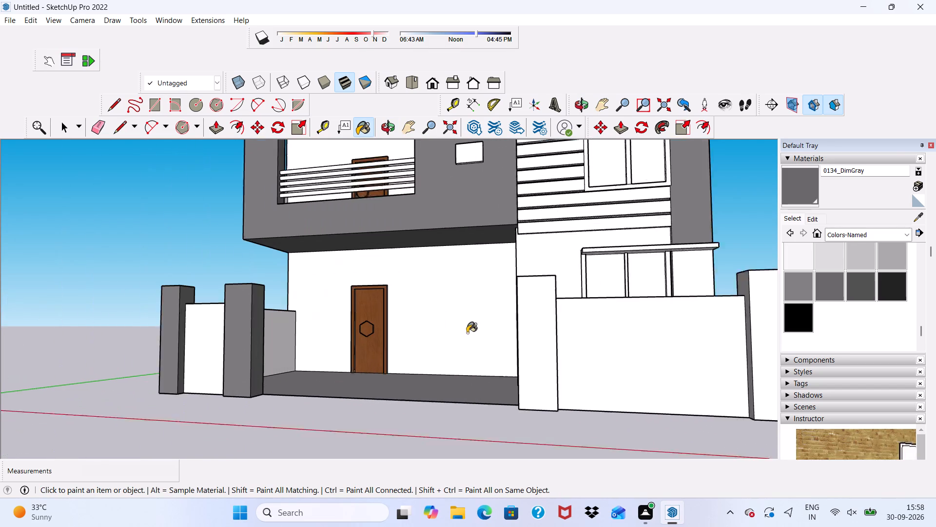
{"action": "scroll", "coordinate": [467, 333], "scroll_direction": "up", "scroll_amount": 1}
{"action": "left_click", "coordinate": [542, 311]}
{"action": "scroll", "coordinate": [542, 313], "scroll_direction": "down", "scroll_amount": 5}
{"action": "middle_click_drag", "start_coordinate": [542, 311], "coordinate": [548, 389]}
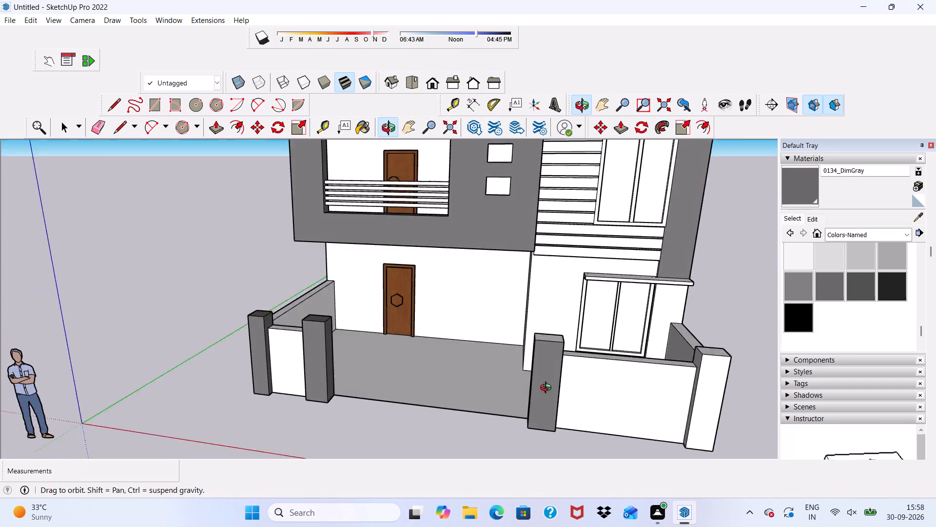
{"action": "middle_click_drag", "start_coordinate": [548, 389], "coordinate": [542, 439]}
{"action": "scroll", "coordinate": [529, 390], "scroll_direction": "up", "scroll_amount": 4}
{"action": "left_click", "coordinate": [536, 376]}
Paint the gate-facing side and the opposite wall-facing side of the window-side gate post with 0134_DimGray.
{"action": "middle_click_drag", "start_coordinate": [536, 386], "coordinate": [537, 388]}
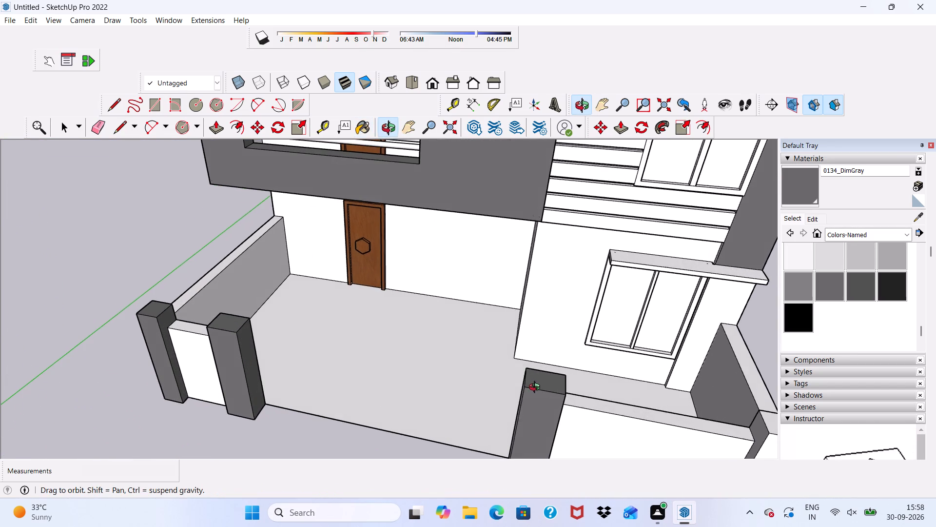
{"action": "middle_click_drag", "start_coordinate": [537, 388], "coordinate": [669, 376]}
{"action": "scroll", "coordinate": [568, 349], "scroll_direction": "up", "scroll_amount": 2}
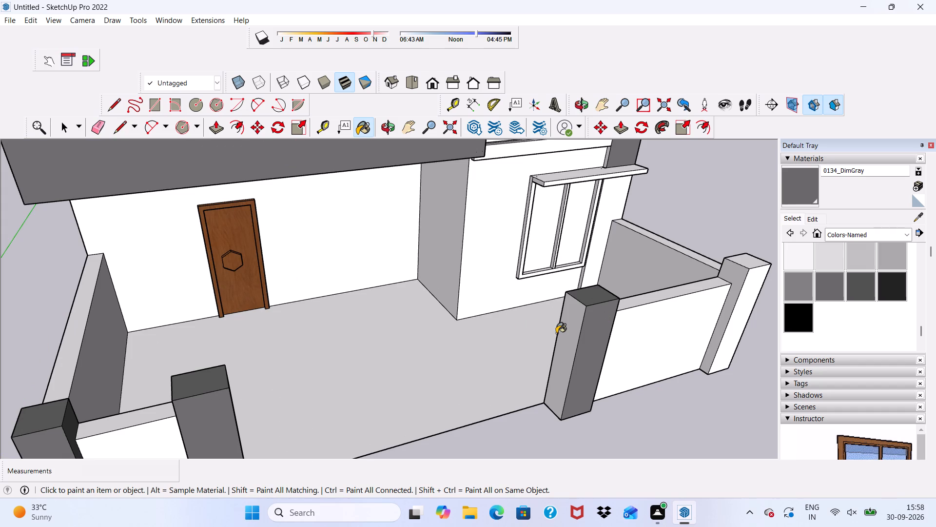
{"action": "left_click", "coordinate": [574, 324]}
{"action": "scroll", "coordinate": [574, 325], "scroll_direction": "down", "scroll_amount": 3}
{"action": "middle_click_drag", "start_coordinate": [574, 324], "coordinate": [289, 352]}
{"action": "scroll", "coordinate": [574, 324], "scroll_direction": "down", "scroll_amount": 1}
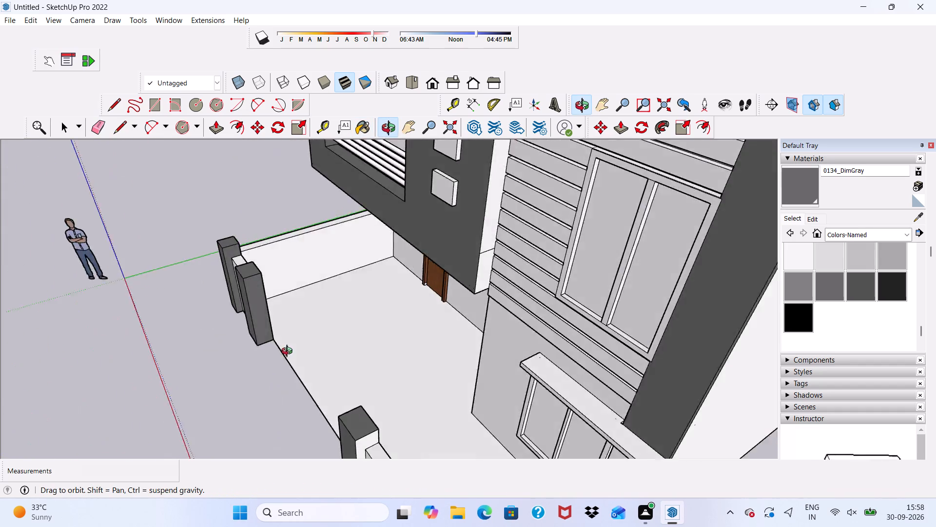
{"action": "middle_click_drag", "start_coordinate": [289, 352], "coordinate": [271, 296]}
{"action": "left_click", "coordinate": [331, 375]}
Paint the front and top of the window-side corner post and the boundary wall's adjoining outer side with 0134_DimGray.
{"action": "scroll", "coordinate": [336, 315], "scroll_direction": "down", "scroll_amount": 5}
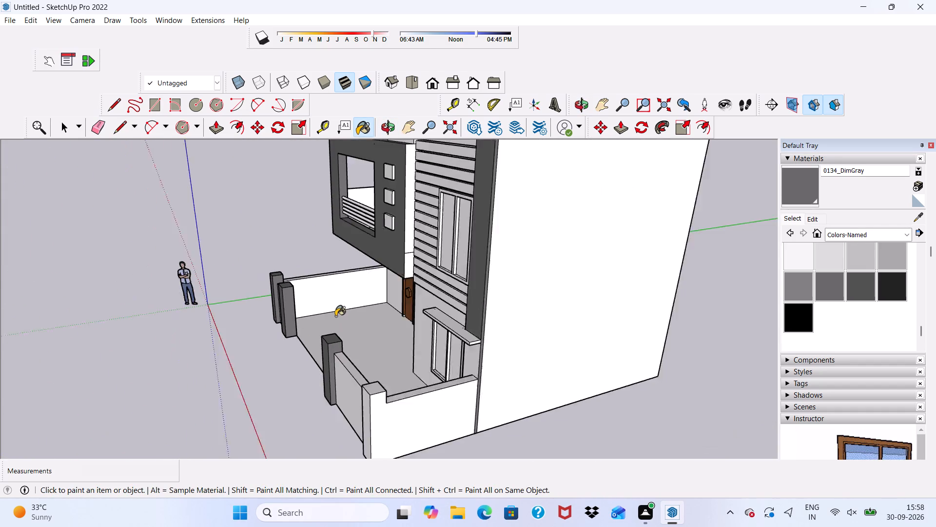
{"action": "scroll", "coordinate": [335, 315], "scroll_direction": "down", "scroll_amount": 5}
{"action": "middle_click_drag", "start_coordinate": [334, 324], "coordinate": [448, 354]}
{"action": "scroll", "coordinate": [448, 354], "scroll_direction": "up", "scroll_amount": 5}
{"action": "scroll", "coordinate": [381, 441], "scroll_direction": "up", "scroll_amount": 4}
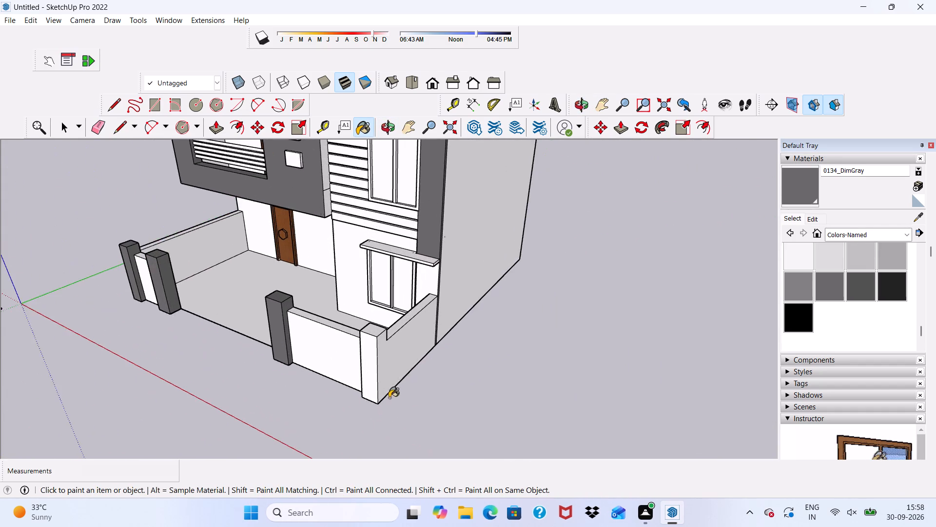
{"action": "scroll", "coordinate": [387, 375], "scroll_direction": "up", "scroll_amount": 3}
{"action": "left_click", "coordinate": [369, 352]}
{"action": "left_click", "coordinate": [370, 315]}
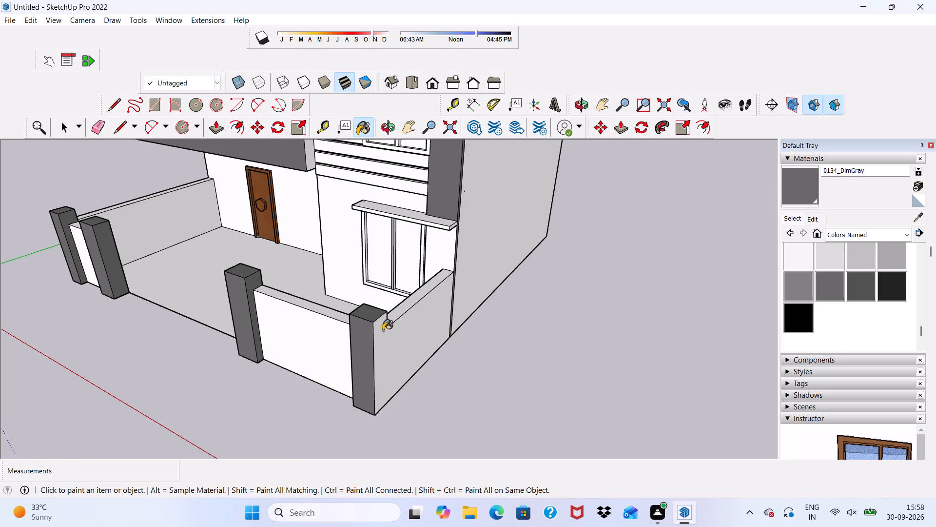
{"action": "left_click", "coordinate": [383, 327]}
Paint the outer side face of the house and boundary wall on the entrance door side with 0134_DimGray.
{"action": "middle_click_drag", "start_coordinate": [378, 360], "coordinate": [591, 339]}
{"action": "scroll", "coordinate": [545, 334], "scroll_direction": "down", "scroll_amount": 3}
{"action": "scroll", "coordinate": [515, 338], "scroll_direction": "up", "scroll_amount": 1}
{"action": "scroll", "coordinate": [511, 339], "scroll_direction": "down", "scroll_amount": 1}
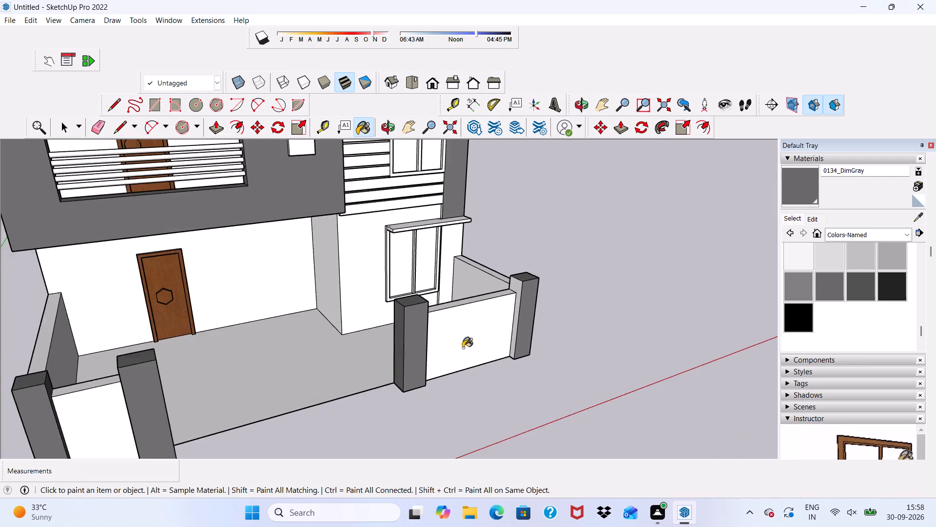
{"action": "scroll", "coordinate": [463, 346], "scroll_direction": "down", "scroll_amount": 11}
{"action": "scroll", "coordinate": [340, 385], "scroll_direction": "up", "scroll_amount": 5}
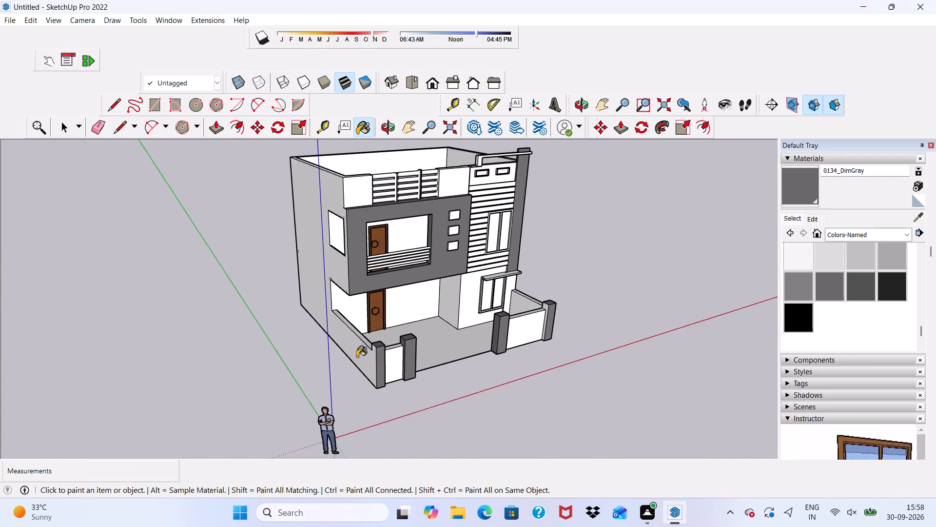
{"action": "scroll", "coordinate": [366, 342], "scroll_direction": "up", "scroll_amount": 3}
{"action": "scroll", "coordinate": [366, 341], "scroll_direction": "down", "scroll_amount": 2}
{"action": "scroll", "coordinate": [366, 341], "scroll_direction": "up", "scroll_amount": 3}
{"action": "left_click", "coordinate": [362, 352]}
Examine the painted front elevation, boundary wall and posts from several angles and distances.
{"action": "scroll", "coordinate": [362, 353], "scroll_direction": "up", "scroll_amount": 1}
{"action": "scroll", "coordinate": [362, 353], "scroll_direction": "down", "scroll_amount": 3}
{"action": "middle_click_drag", "start_coordinate": [362, 352], "coordinate": [371, 362]}
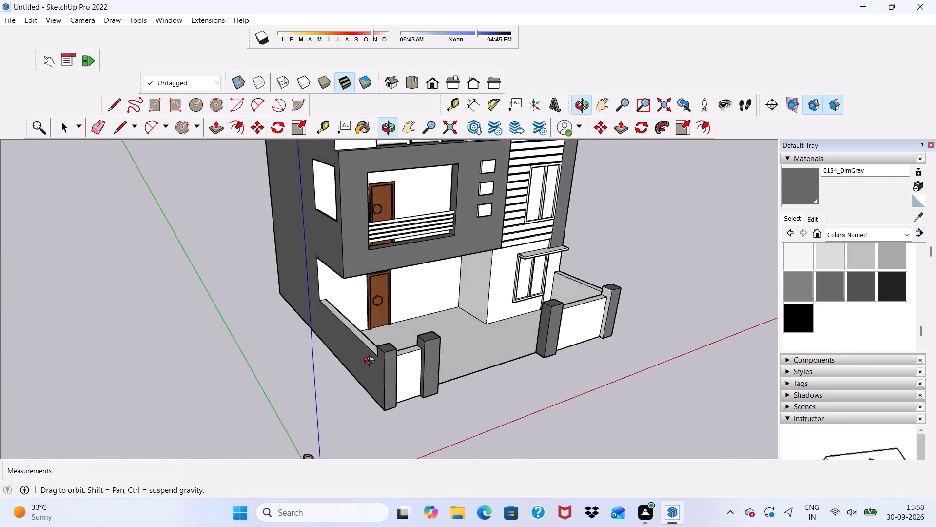
{"action": "middle_click_drag", "start_coordinate": [371, 362], "coordinate": [240, 334]}
{"action": "scroll", "coordinate": [327, 343], "scroll_direction": "down", "scroll_amount": 6}
{"action": "middle_click_drag", "start_coordinate": [356, 386], "coordinate": [354, 381]}
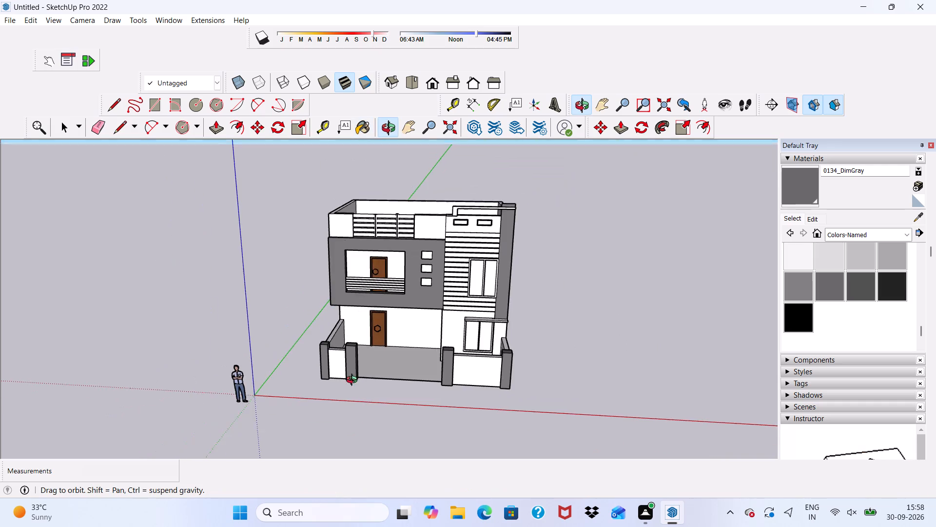
{"action": "middle_click_drag", "start_coordinate": [354, 381], "coordinate": [292, 292]}
{"action": "scroll", "coordinate": [288, 295], "scroll_direction": "down", "scroll_amount": 6}
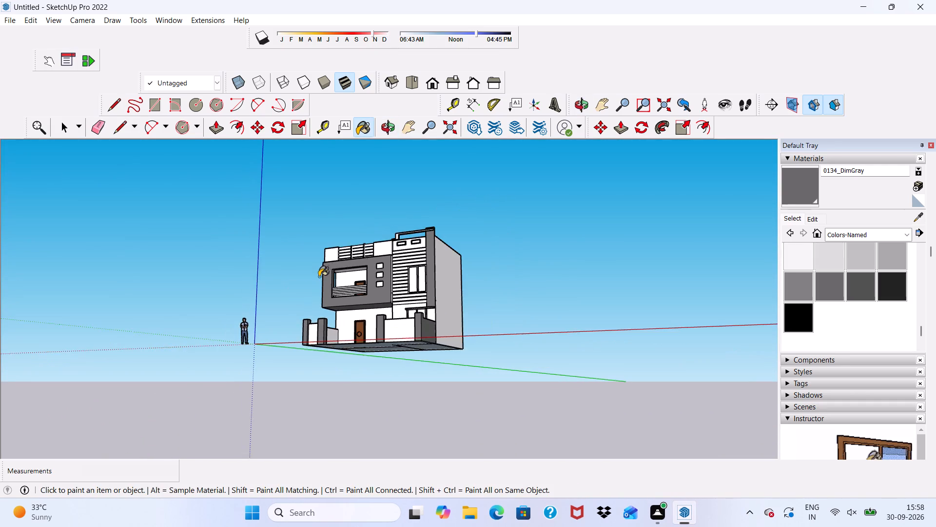
{"action": "scroll", "coordinate": [320, 274], "scroll_direction": "up", "scroll_amount": 5}
{"action": "middle_click_drag", "start_coordinate": [338, 329], "coordinate": [432, 397]}
{"action": "scroll", "coordinate": [395, 342], "scroll_direction": "up", "scroll_amount": 4}
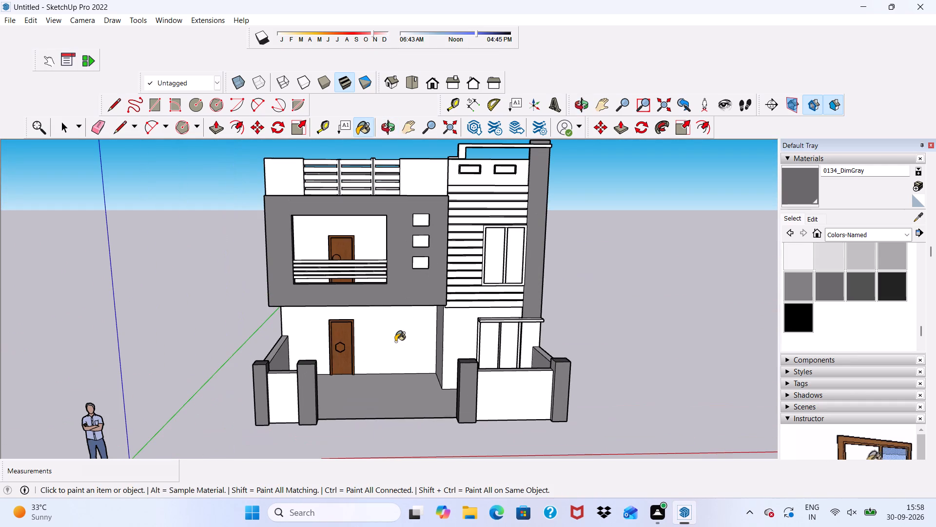
{"action": "key", "text": "space"}
{"action": "scroll", "coordinate": [393, 343], "scroll_direction": "down", "scroll_amount": 4}
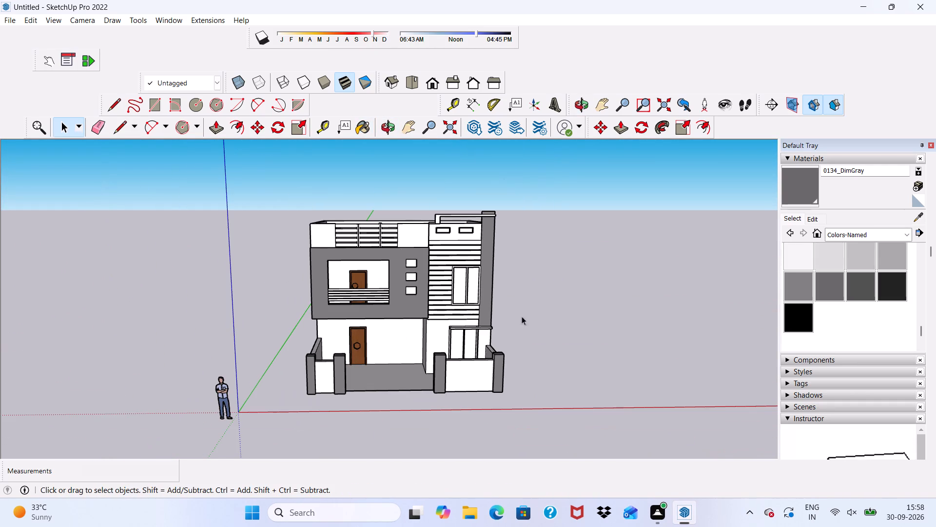
{"action": "scroll", "coordinate": [362, 326], "scroll_direction": "up", "scroll_amount": 7}
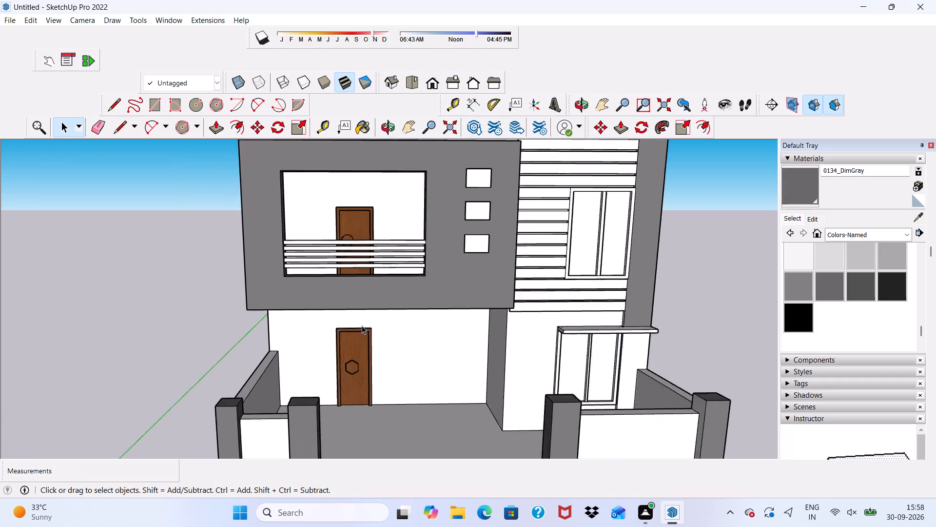
{"action": "scroll", "coordinate": [362, 325], "scroll_direction": "up", "scroll_amount": 2}
{"action": "scroll", "coordinate": [363, 327], "scroll_direction": "down", "scroll_amount": 3}
{"action": "scroll", "coordinate": [379, 335], "scroll_direction": "up", "scroll_amount": 2}
{"action": "scroll", "coordinate": [246, 347], "scroll_direction": "down", "scroll_amount": 8}
{"action": "middle_click_drag", "start_coordinate": [290, 371], "coordinate": [270, 350]}
{"action": "scroll", "coordinate": [272, 351], "scroll_direction": "up", "scroll_amount": 4}
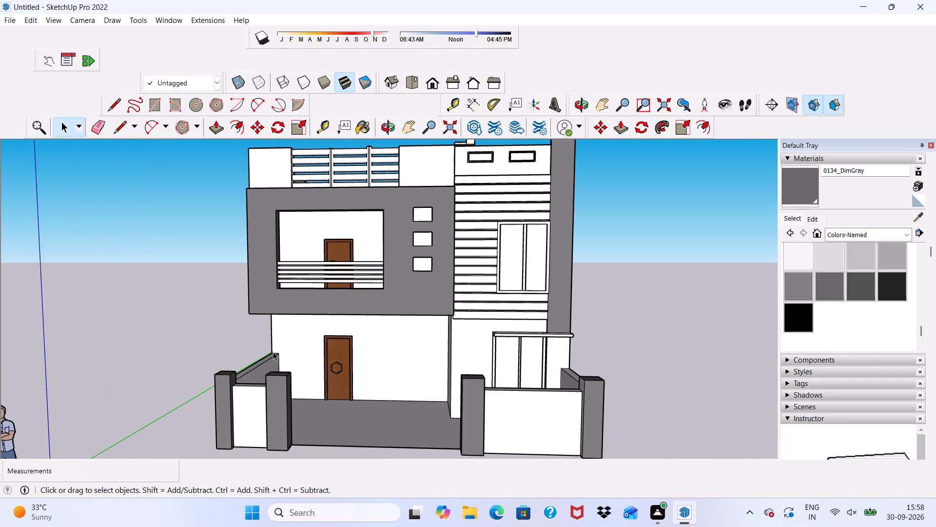
{"action": "scroll", "coordinate": [273, 352], "scroll_direction": "down", "scroll_amount": 2}
{"action": "scroll", "coordinate": [274, 353], "scroll_direction": "up", "scroll_amount": 1}
{"action": "scroll", "coordinate": [275, 354], "scroll_direction": "down", "scroll_amount": 1}
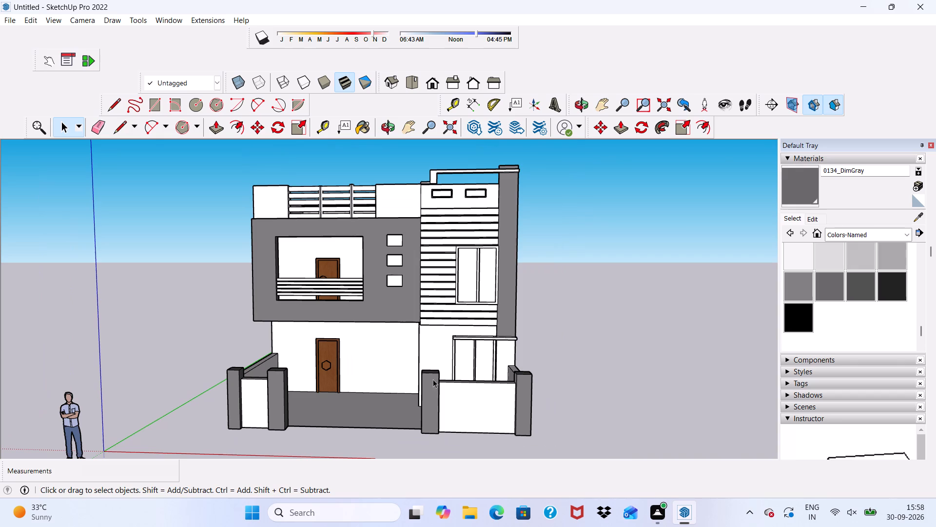
Switch the material library to Brick, Cladding and Siding and browse its textures.
{"action": "left_click", "coordinate": [908, 236]}
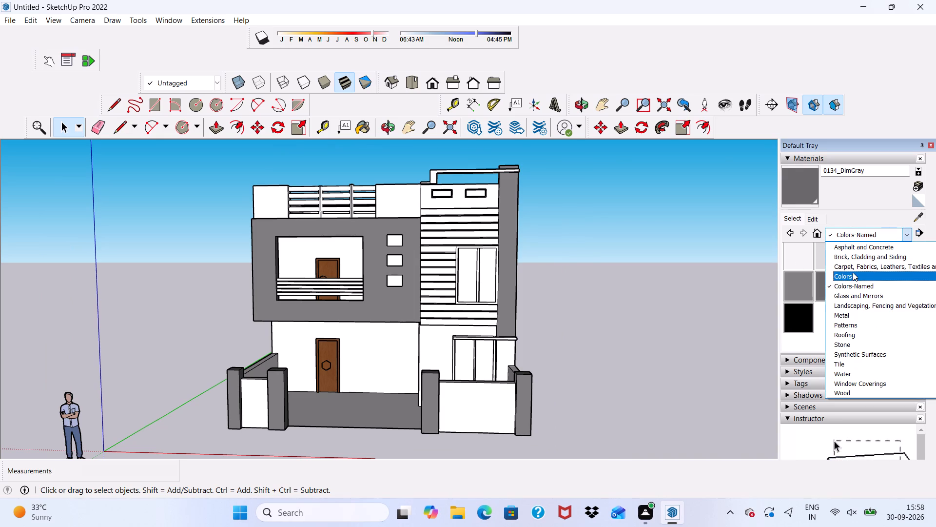
{"action": "left_click", "coordinate": [855, 255]}
{"action": "scroll", "coordinate": [856, 270], "scroll_direction": "up", "scroll_amount": 3}
{"action": "scroll", "coordinate": [794, 295], "scroll_direction": "down", "scroll_amount": 3}
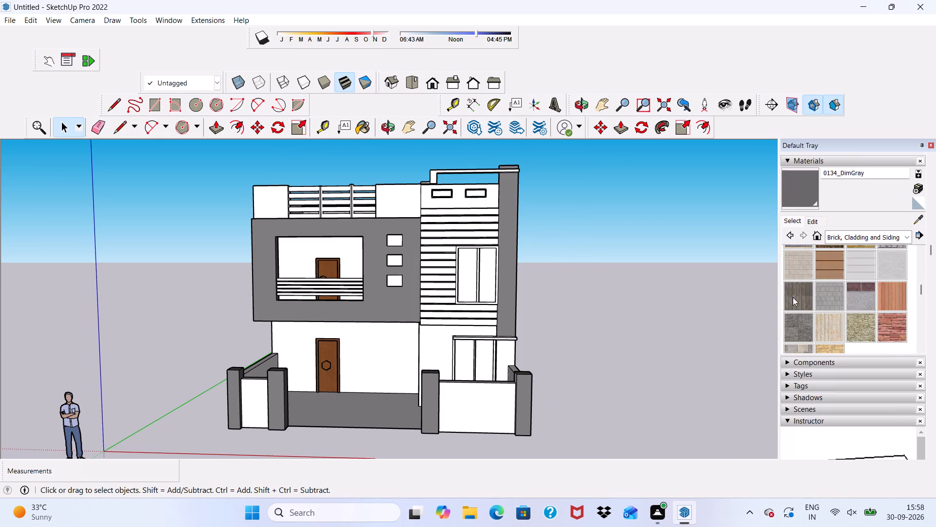
{"action": "scroll", "coordinate": [800, 259], "scroll_direction": "up", "scroll_amount": 2}
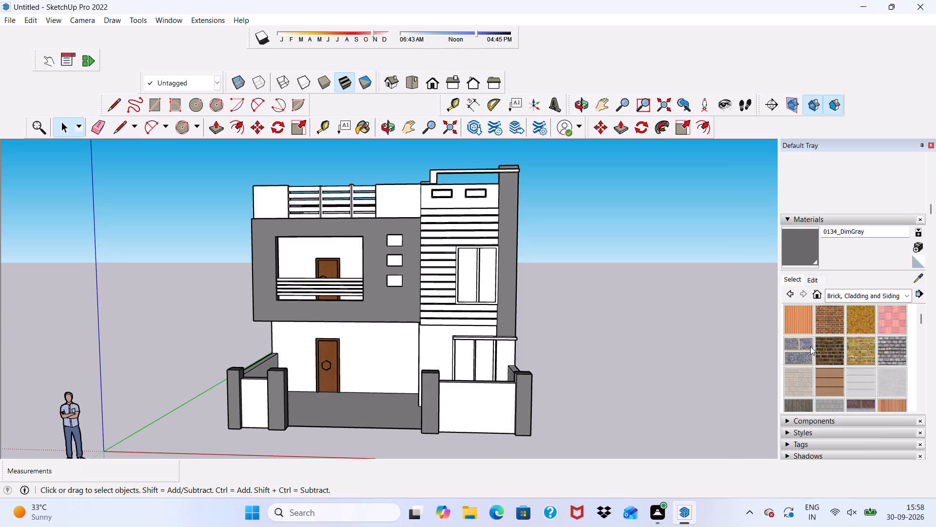
{"action": "scroll", "coordinate": [891, 343], "scroll_direction": "down", "scroll_amount": 2}
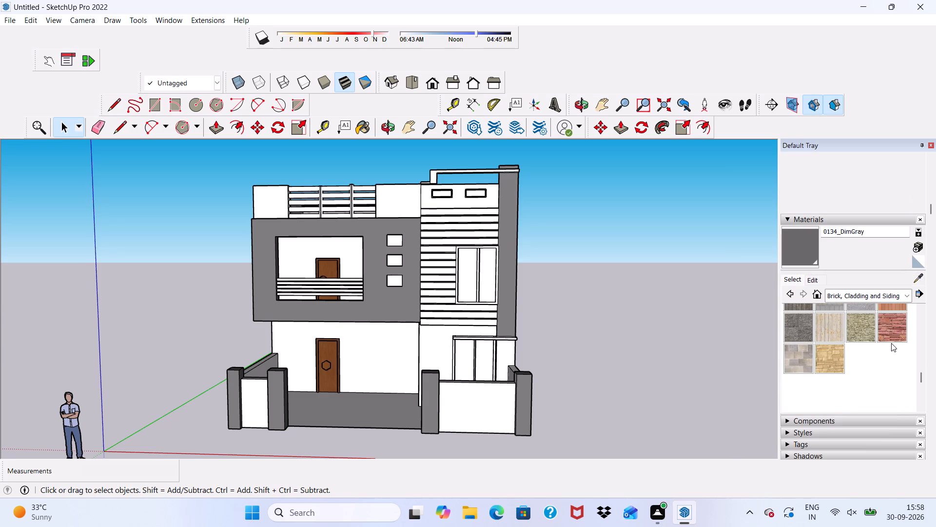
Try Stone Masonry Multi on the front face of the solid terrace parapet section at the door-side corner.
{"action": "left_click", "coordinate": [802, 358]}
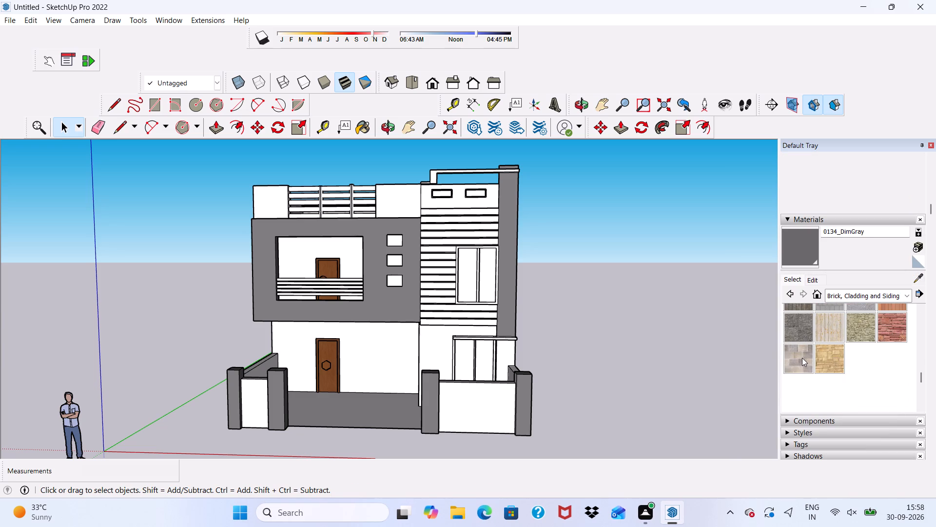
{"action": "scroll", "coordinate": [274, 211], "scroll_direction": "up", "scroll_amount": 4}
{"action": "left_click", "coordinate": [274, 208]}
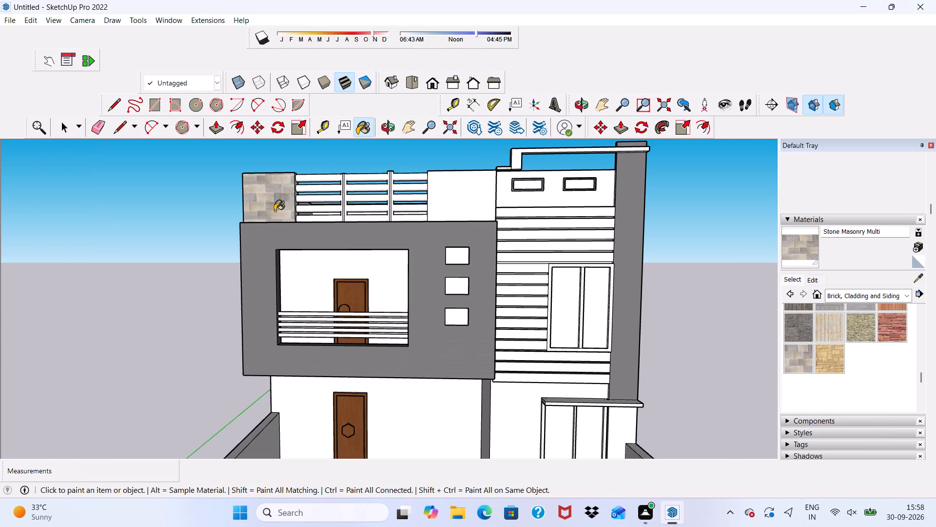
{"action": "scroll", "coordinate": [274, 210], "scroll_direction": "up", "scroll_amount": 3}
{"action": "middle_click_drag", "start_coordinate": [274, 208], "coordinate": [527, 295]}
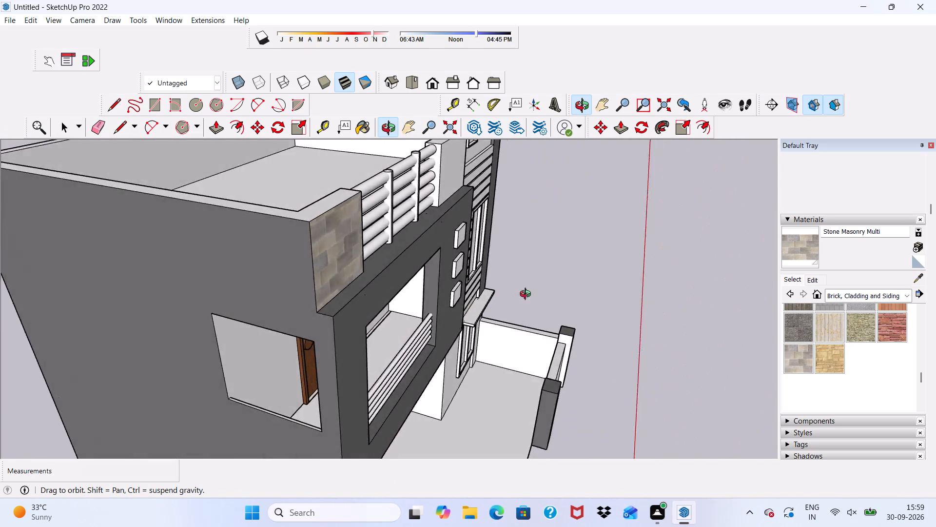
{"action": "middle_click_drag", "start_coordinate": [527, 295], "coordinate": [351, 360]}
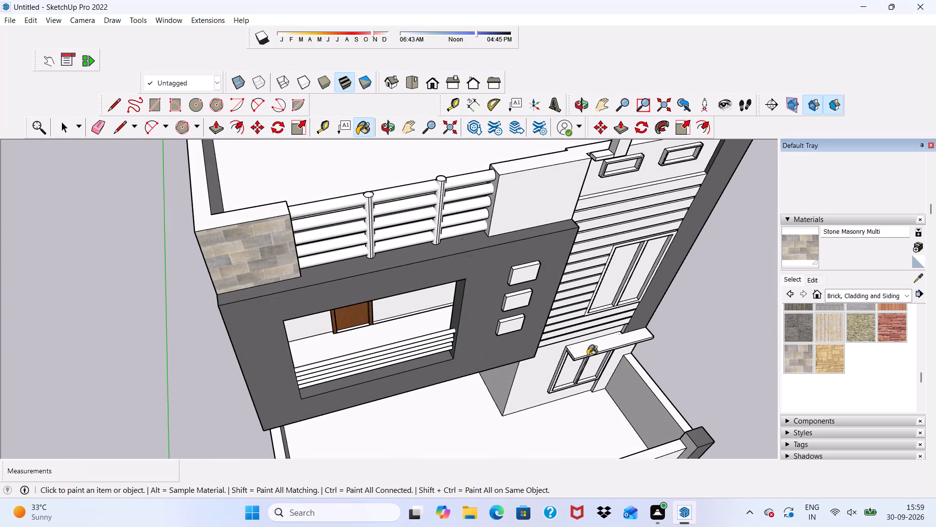
Paint the front face of the door-side terrace parapet section with Stone Coursed Rough.
{"action": "left_click", "coordinate": [869, 325]}
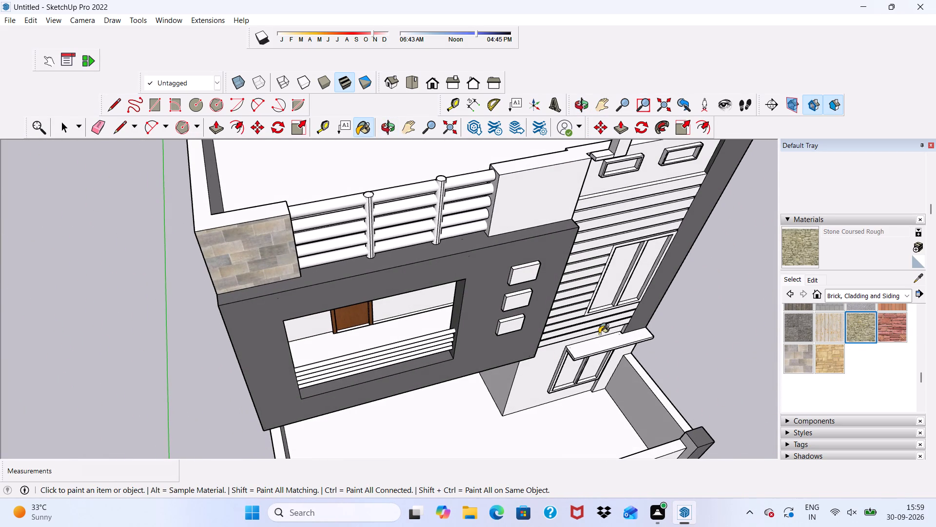
{"action": "scroll", "coordinate": [508, 332], "scroll_direction": "up", "scroll_amount": 3}
{"action": "left_click", "coordinate": [136, 218]}
{"action": "scroll", "coordinate": [138, 218], "scroll_direction": "down", "scroll_amount": 5}
{"action": "middle_click_drag", "start_coordinate": [164, 277], "coordinate": [117, 195]}
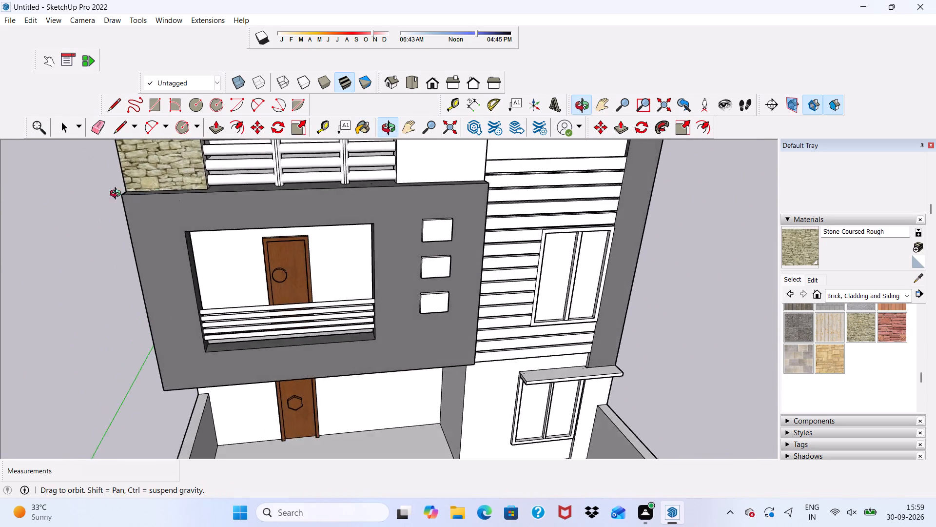
Paint the front of the solid parapet section between the terrace railing and the louvered bay with Stone Coursed Rough.
{"action": "middle_click_drag", "start_coordinate": [117, 195], "coordinate": [0, 234]}
{"action": "scroll", "coordinate": [0, 267], "scroll_direction": "up", "scroll_amount": 1}
{"action": "scroll", "coordinate": [3, 272], "scroll_direction": "down", "scroll_amount": 4}
{"action": "scroll", "coordinate": [23, 301], "scroll_direction": "up", "scroll_amount": 1}
{"action": "scroll", "coordinate": [26, 304], "scroll_direction": "down", "scroll_amount": 6}
{"action": "scroll", "coordinate": [284, 204], "scroll_direction": "up", "scroll_amount": 5}
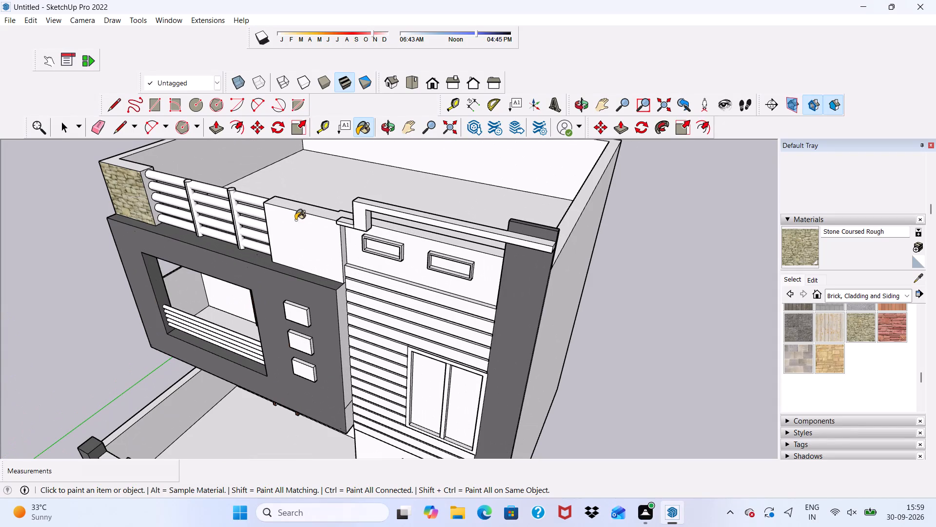
{"action": "left_click", "coordinate": [298, 225]}
{"action": "scroll", "coordinate": [300, 227], "scroll_direction": "down", "scroll_amount": 5}
{"action": "middle_click_drag", "start_coordinate": [299, 226], "coordinate": [363, 149]}
{"action": "scroll", "coordinate": [270, 233], "scroll_direction": "up", "scroll_amount": 3}
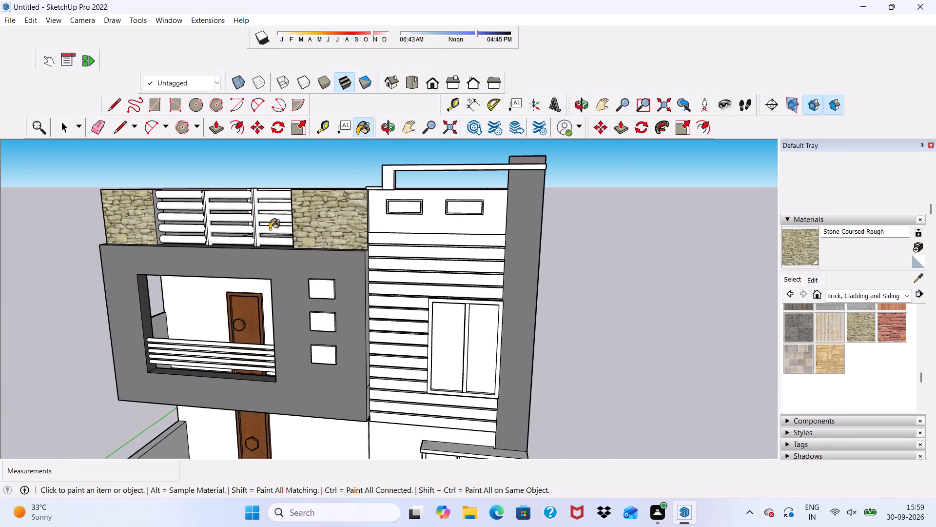
{"action": "scroll", "coordinate": [270, 229], "scroll_direction": "up", "scroll_amount": 2}
{"action": "middle_click_drag", "start_coordinate": [270, 226], "coordinate": [463, 243]}
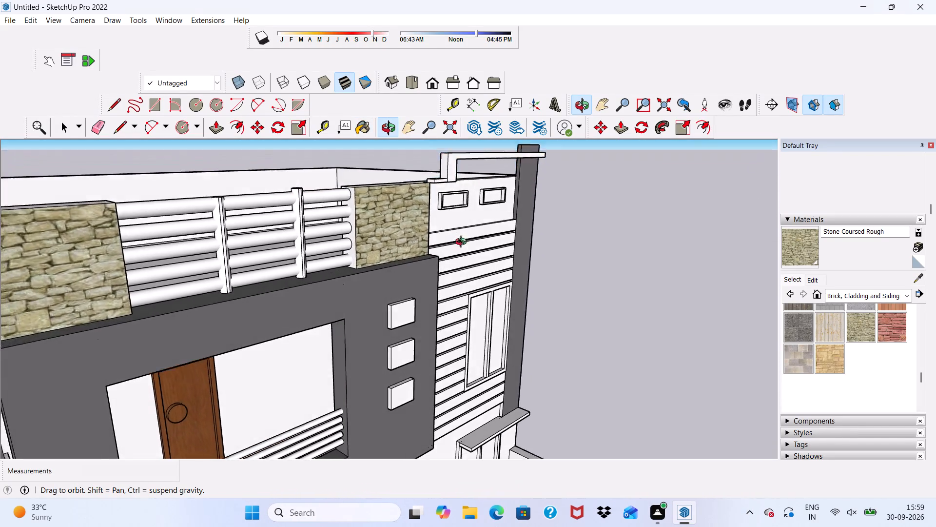
{"action": "middle_click_drag", "start_coordinate": [463, 243], "coordinate": [466, 259]}
{"action": "middle_click_drag", "start_coordinate": [466, 260], "coordinate": [369, 271]}
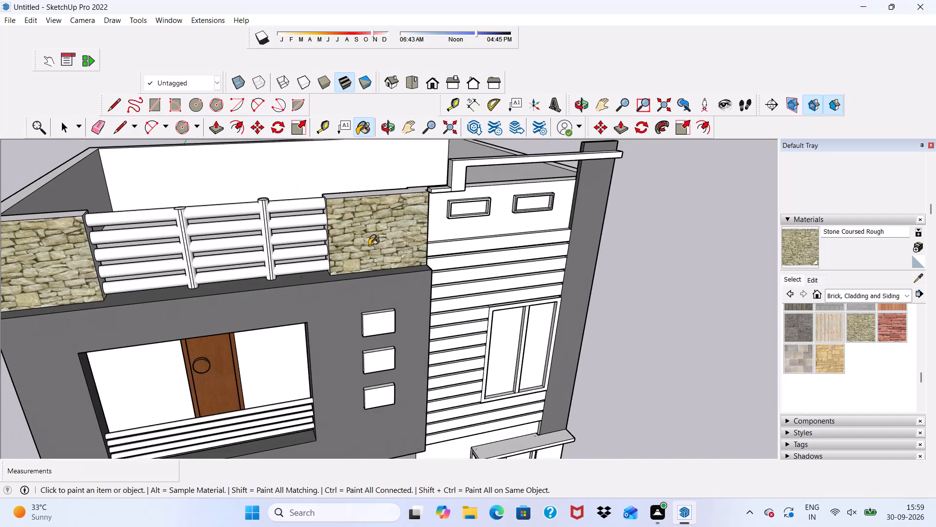
{"action": "key", "text": "space"}
{"action": "scroll", "coordinate": [369, 245], "scroll_direction": "up", "scroll_amount": 1}
{"action": "scroll", "coordinate": [369, 246], "scroll_direction": "down", "scroll_amount": 3}
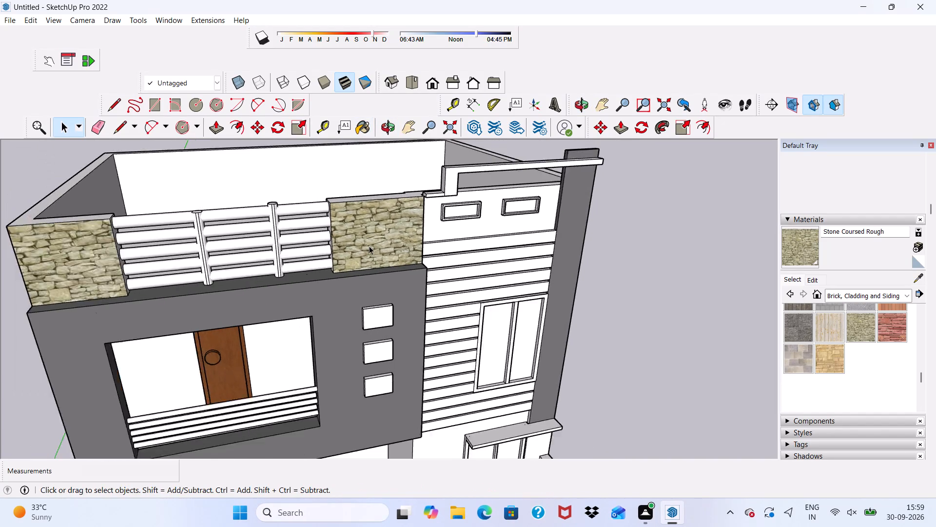
Examine the whole front elevation with its stone-clad terrace parapets from several angles.
{"action": "scroll", "coordinate": [369, 246], "scroll_direction": "down", "scroll_amount": 2}
{"action": "middle_click_drag", "start_coordinate": [369, 246], "coordinate": [326, 174]}
{"action": "scroll", "coordinate": [324, 198], "scroll_direction": "down", "scroll_amount": 5}
{"action": "scroll", "coordinate": [351, 321], "scroll_direction": "up", "scroll_amount": 4}
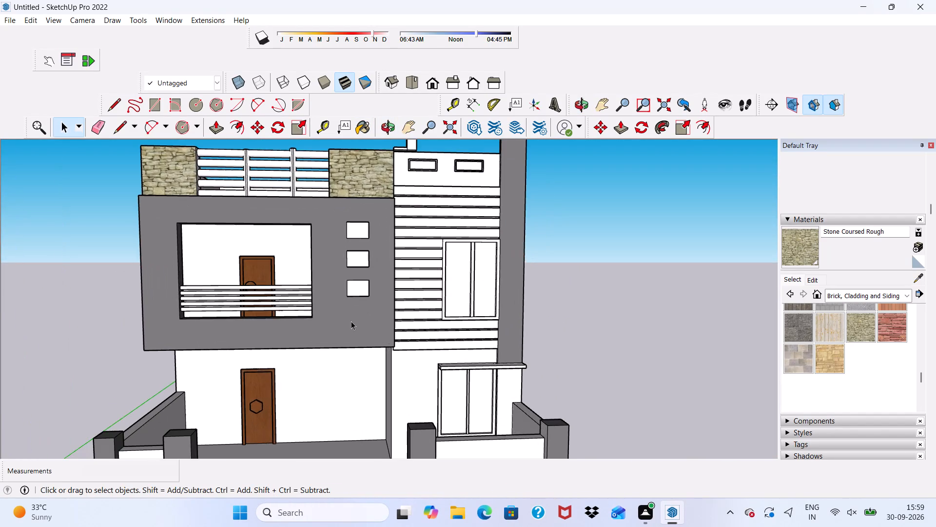
{"action": "scroll", "coordinate": [351, 321], "scroll_direction": "down", "scroll_amount": 8}
{"action": "scroll", "coordinate": [304, 342], "scroll_direction": "up", "scroll_amount": 5}
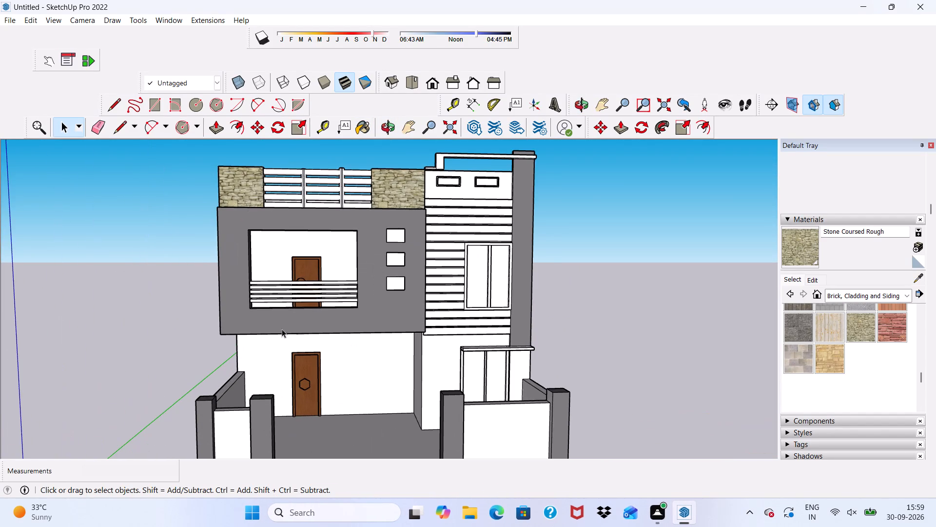
{"action": "middle_click_drag", "start_coordinate": [282, 325], "coordinate": [200, 396]}
{"action": "middle_click_drag", "start_coordinate": [198, 395], "coordinate": [204, 328]}
{"action": "scroll", "coordinate": [205, 328], "scroll_direction": "up", "scroll_amount": 6}
{"action": "scroll", "coordinate": [205, 328], "scroll_direction": "down", "scroll_amount": 7}
{"action": "middle_click_drag", "start_coordinate": [232, 335], "coordinate": [357, 333]}
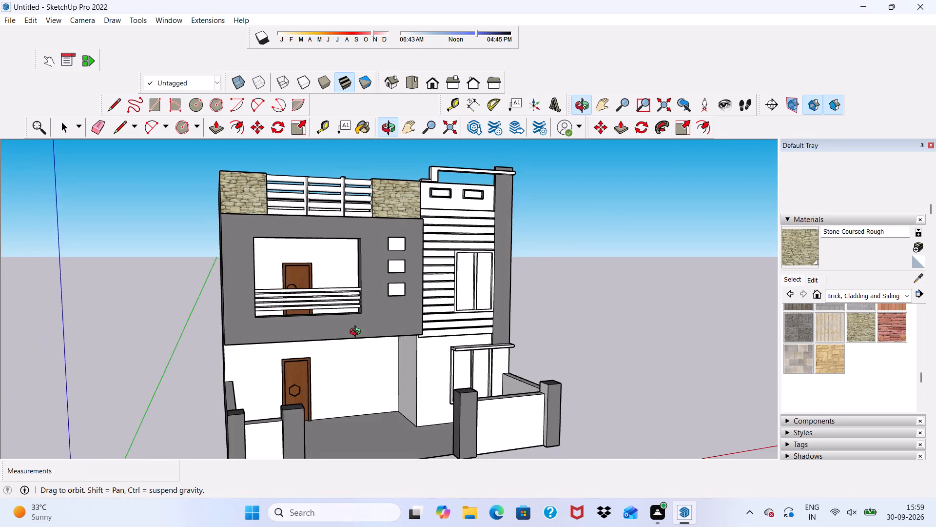
{"action": "middle_click_drag", "start_coordinate": [357, 333], "coordinate": [265, 350]}
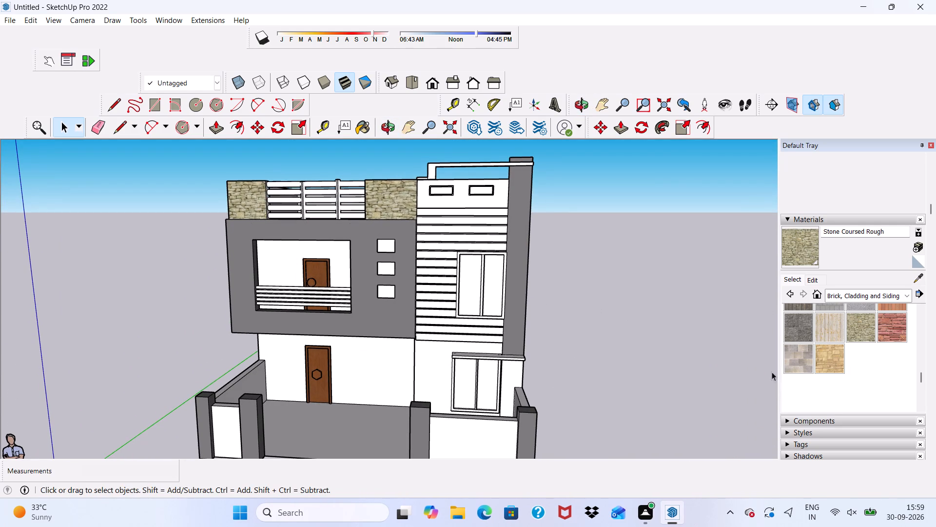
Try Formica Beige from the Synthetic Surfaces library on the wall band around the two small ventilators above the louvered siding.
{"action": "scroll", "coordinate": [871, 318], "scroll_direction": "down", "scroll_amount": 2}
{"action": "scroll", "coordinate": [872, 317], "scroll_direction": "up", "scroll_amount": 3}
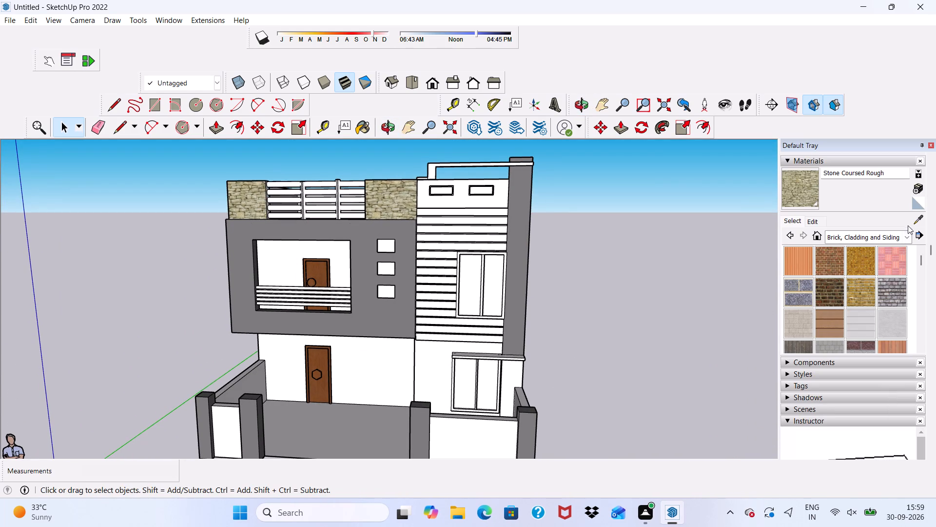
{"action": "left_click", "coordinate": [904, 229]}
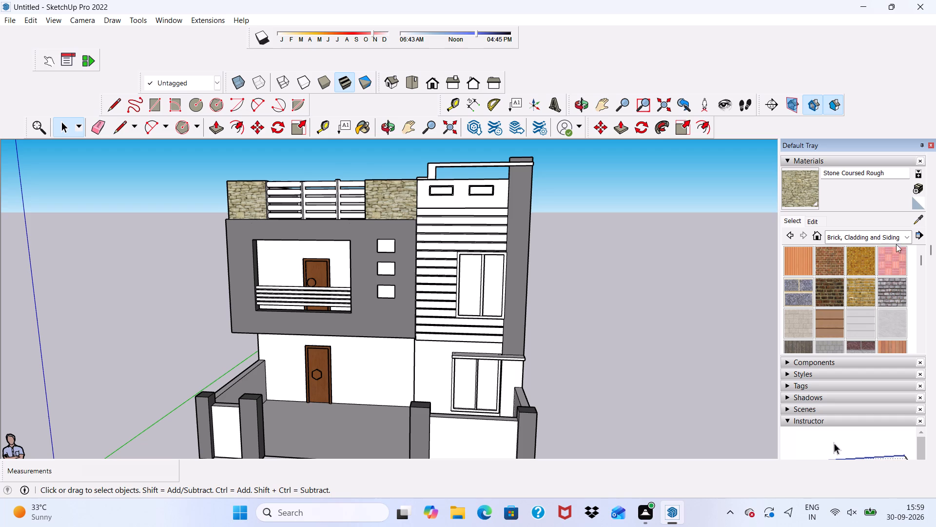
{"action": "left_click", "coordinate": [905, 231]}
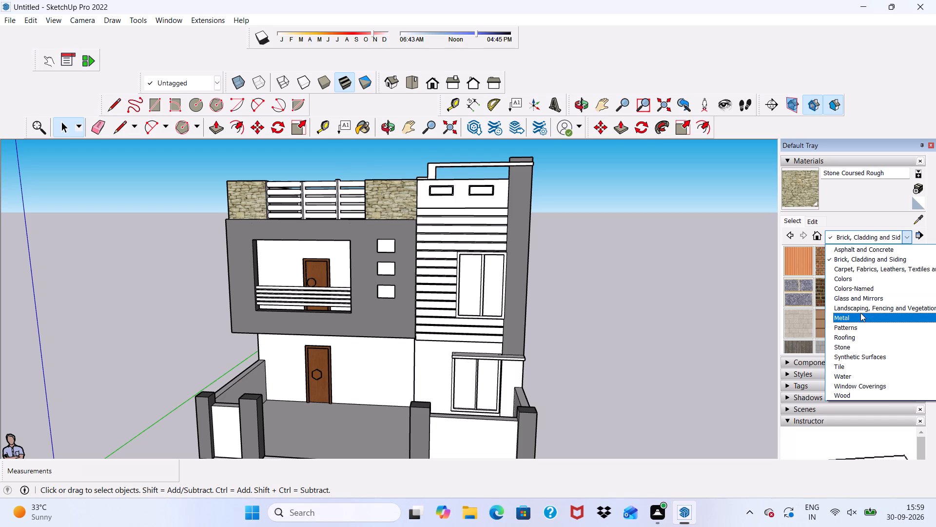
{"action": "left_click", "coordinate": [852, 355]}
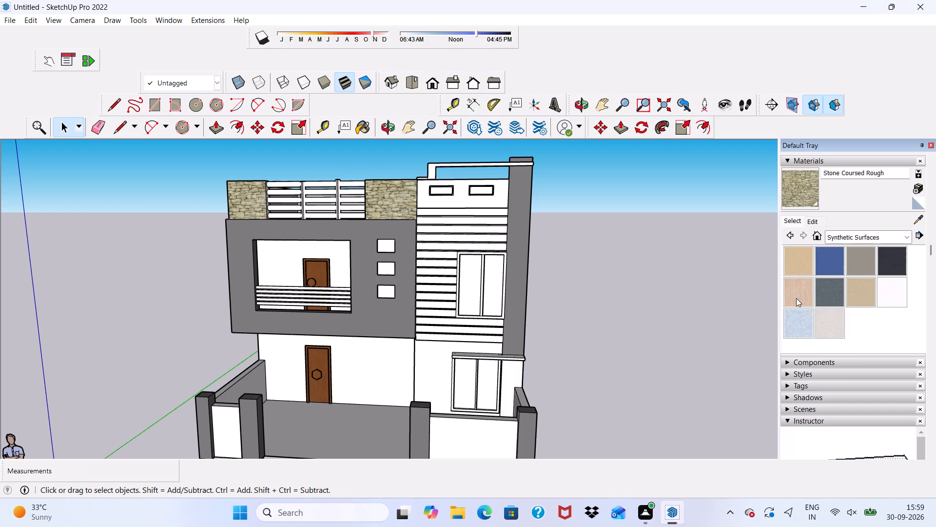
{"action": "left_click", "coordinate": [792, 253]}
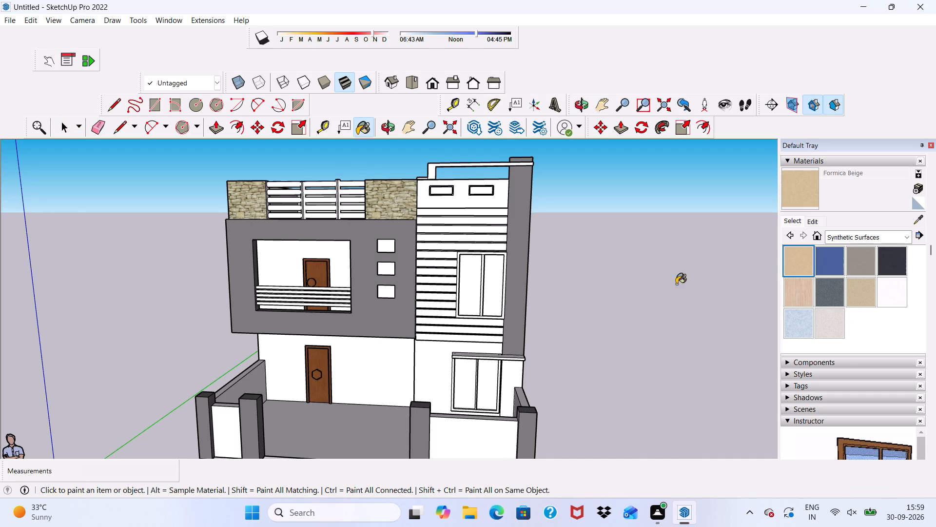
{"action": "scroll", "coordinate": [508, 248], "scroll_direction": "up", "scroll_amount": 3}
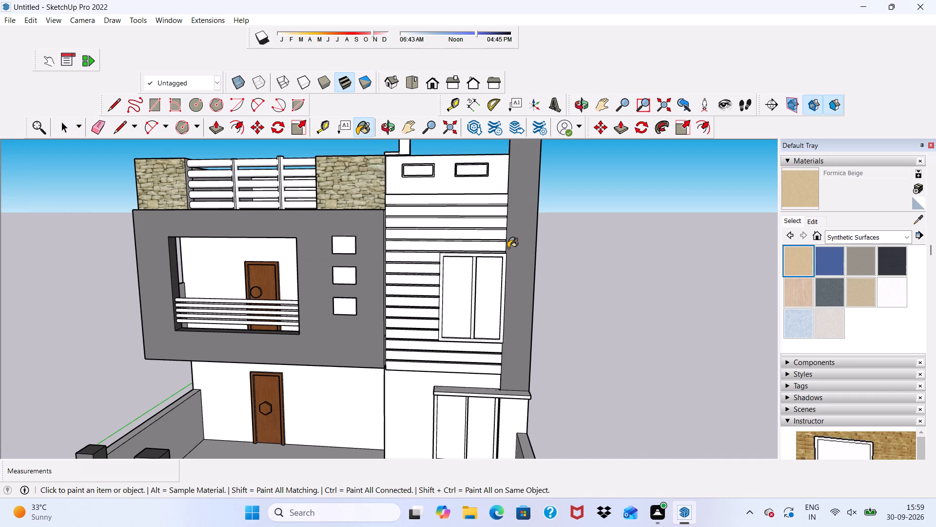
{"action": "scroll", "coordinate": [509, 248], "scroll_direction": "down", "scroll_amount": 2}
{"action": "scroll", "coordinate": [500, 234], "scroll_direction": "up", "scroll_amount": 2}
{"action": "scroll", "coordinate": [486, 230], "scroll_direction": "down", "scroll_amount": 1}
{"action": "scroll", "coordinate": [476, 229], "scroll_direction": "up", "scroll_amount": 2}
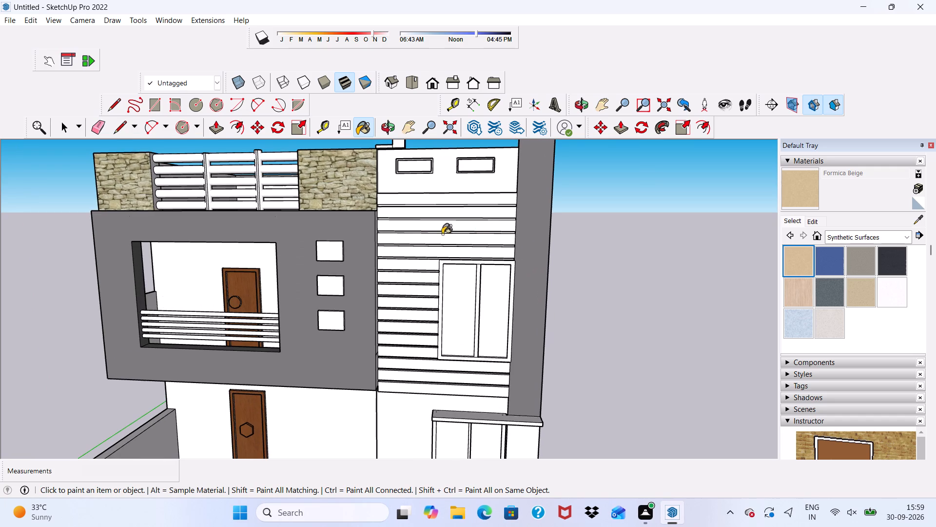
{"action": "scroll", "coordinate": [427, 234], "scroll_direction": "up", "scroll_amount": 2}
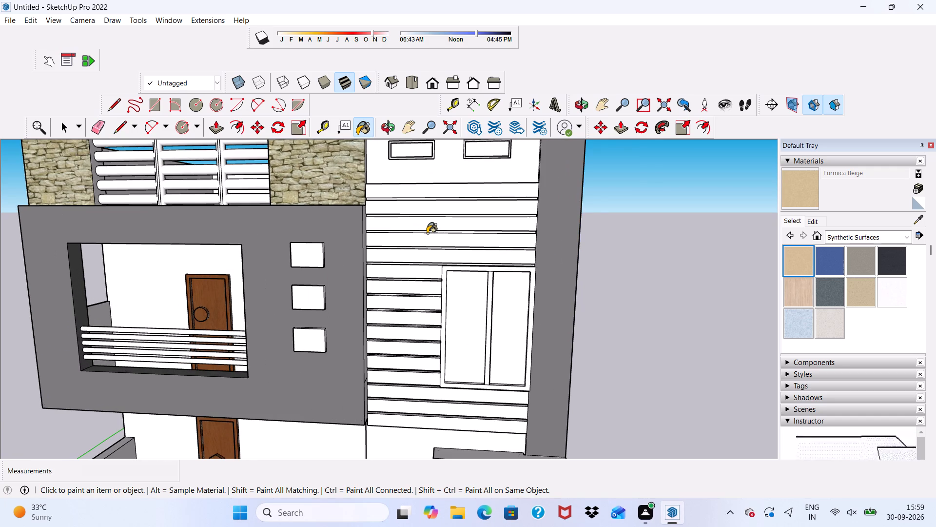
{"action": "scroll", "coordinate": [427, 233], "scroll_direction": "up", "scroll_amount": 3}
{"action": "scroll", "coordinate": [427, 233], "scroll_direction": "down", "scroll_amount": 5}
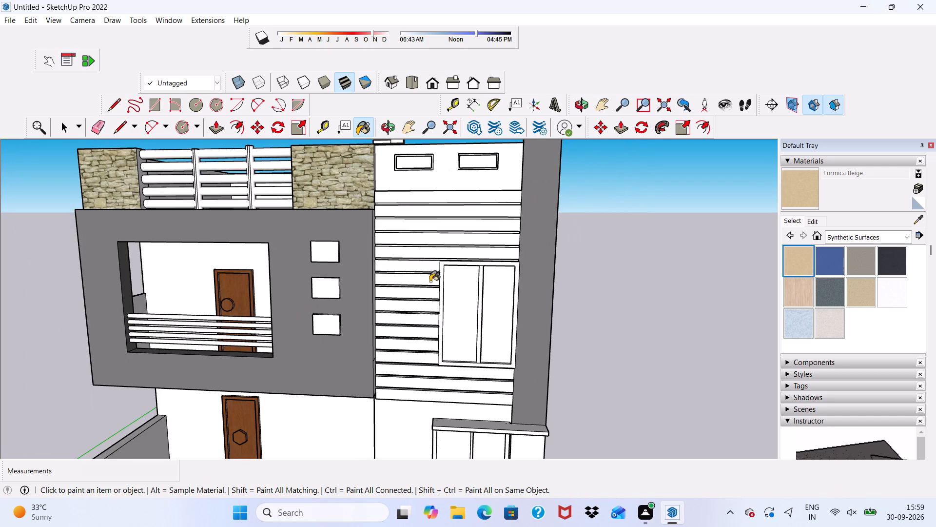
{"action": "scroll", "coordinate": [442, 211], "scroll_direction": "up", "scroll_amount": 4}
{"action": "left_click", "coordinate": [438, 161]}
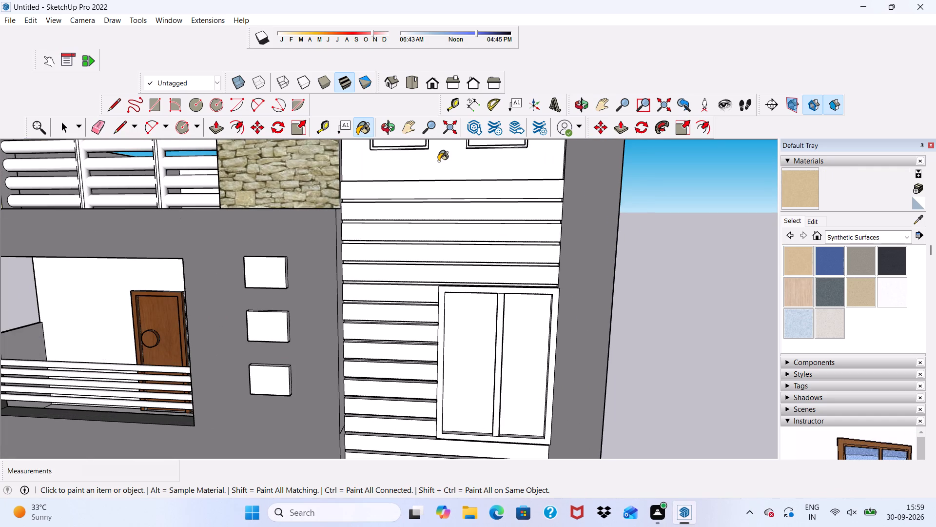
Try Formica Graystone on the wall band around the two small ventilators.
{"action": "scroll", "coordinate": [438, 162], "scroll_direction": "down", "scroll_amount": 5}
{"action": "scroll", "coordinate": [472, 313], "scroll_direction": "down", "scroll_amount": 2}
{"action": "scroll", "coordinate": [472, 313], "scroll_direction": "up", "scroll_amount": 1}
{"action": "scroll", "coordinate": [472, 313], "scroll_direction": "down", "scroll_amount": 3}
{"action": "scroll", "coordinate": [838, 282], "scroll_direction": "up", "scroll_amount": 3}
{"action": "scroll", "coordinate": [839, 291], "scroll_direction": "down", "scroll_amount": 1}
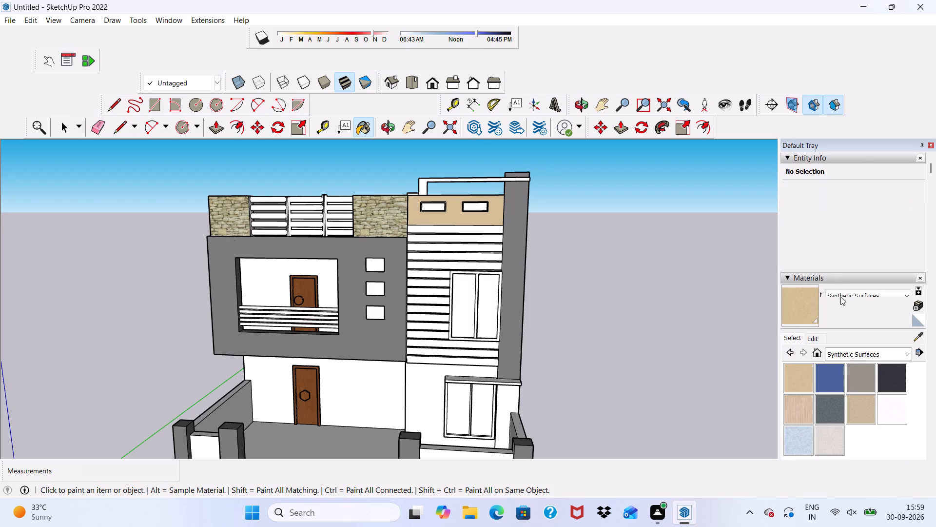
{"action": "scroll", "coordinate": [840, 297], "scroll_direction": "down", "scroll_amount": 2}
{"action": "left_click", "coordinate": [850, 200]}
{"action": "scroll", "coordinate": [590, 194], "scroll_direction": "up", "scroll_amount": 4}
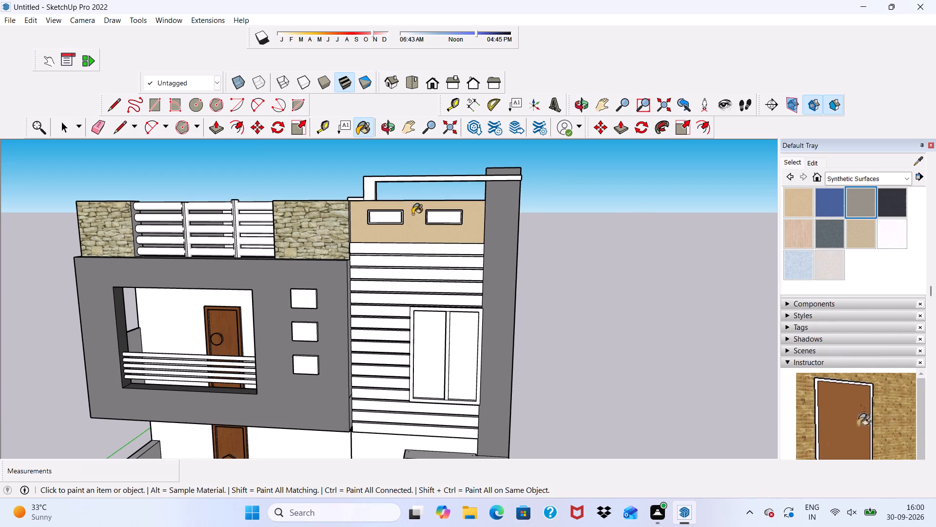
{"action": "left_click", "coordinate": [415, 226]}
Review the upper wall band from above and browse the Colors and the Glass and Mirrors material libraries.
{"action": "scroll", "coordinate": [413, 194], "scroll_direction": "up", "scroll_amount": 4}
{"action": "middle_click_drag", "start_coordinate": [413, 193], "coordinate": [555, 252]}
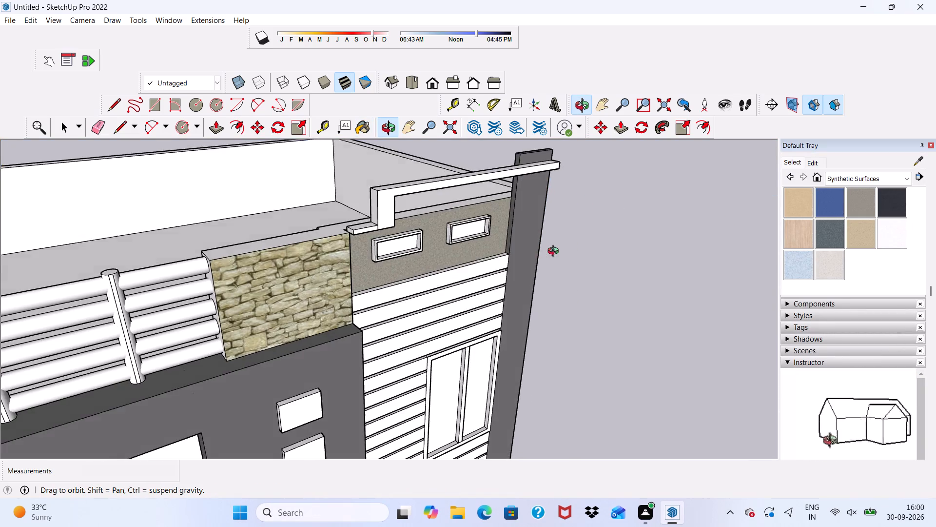
{"action": "middle_click_drag", "start_coordinate": [555, 252], "coordinate": [430, 247]}
{"action": "scroll", "coordinate": [846, 293], "scroll_direction": "down", "scroll_amount": 1}
{"action": "scroll", "coordinate": [846, 293], "scroll_direction": "up", "scroll_amount": 1}
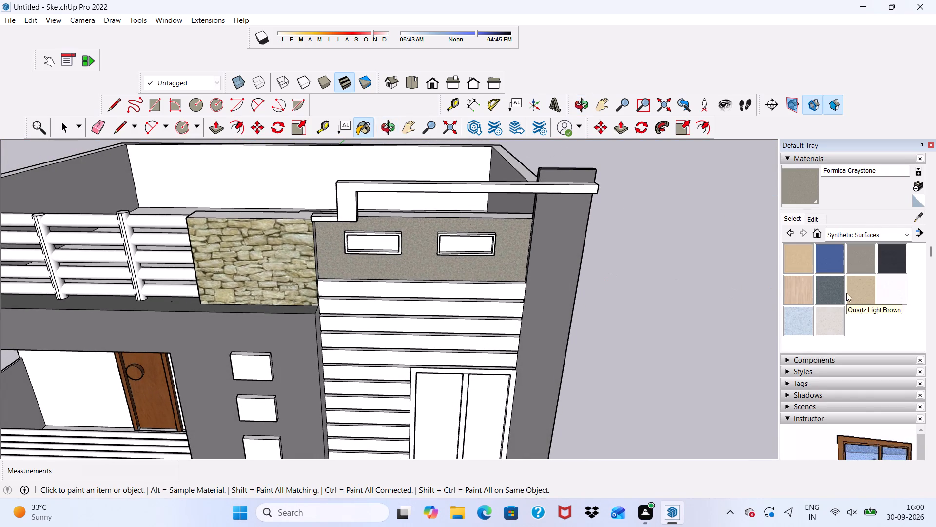
{"action": "scroll", "coordinate": [846, 293], "scroll_direction": "down", "scroll_amount": 1}
{"action": "left_click", "coordinate": [908, 170]}
{"action": "left_click", "coordinate": [870, 222]}
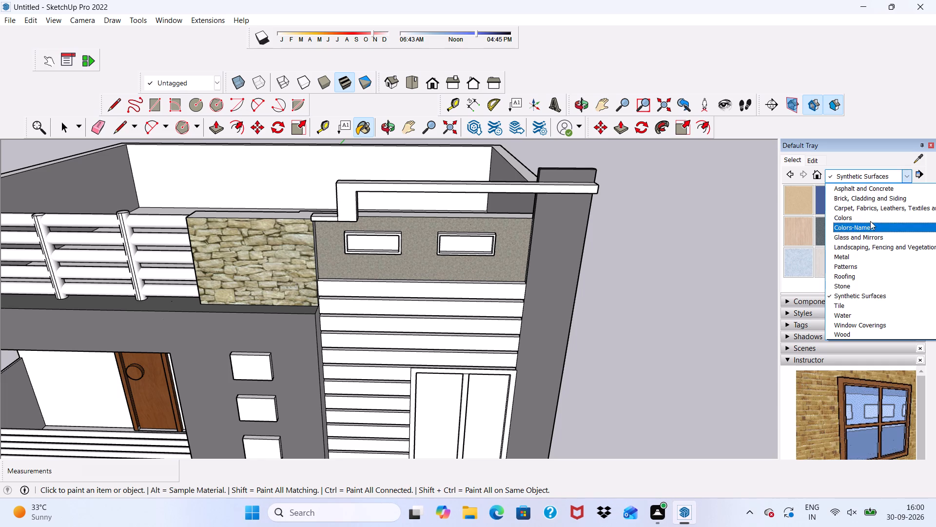
{"action": "scroll", "coordinate": [869, 229], "scroll_direction": "down", "scroll_amount": 7}
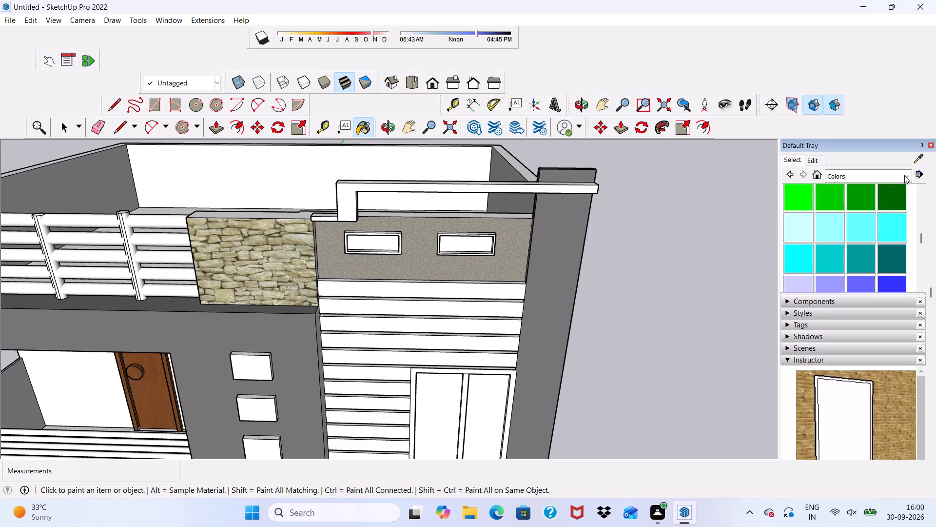
{"action": "left_click", "coordinate": [905, 171]}
{"action": "left_click", "coordinate": [871, 240]}
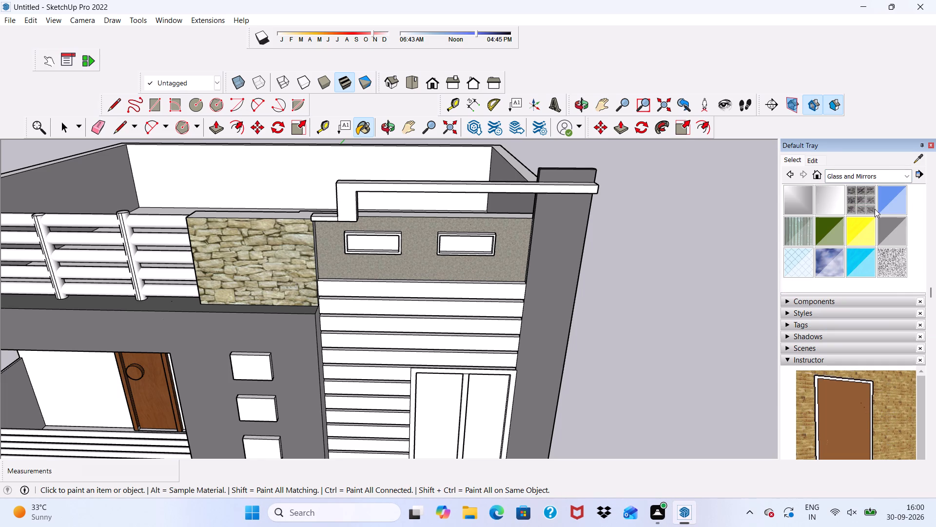
Paint the wall band around the two small ventilators with 0035_Tan from the Colors-Named library.
{"action": "left_click", "coordinate": [906, 171]}
{"action": "left_click", "coordinate": [867, 228]}
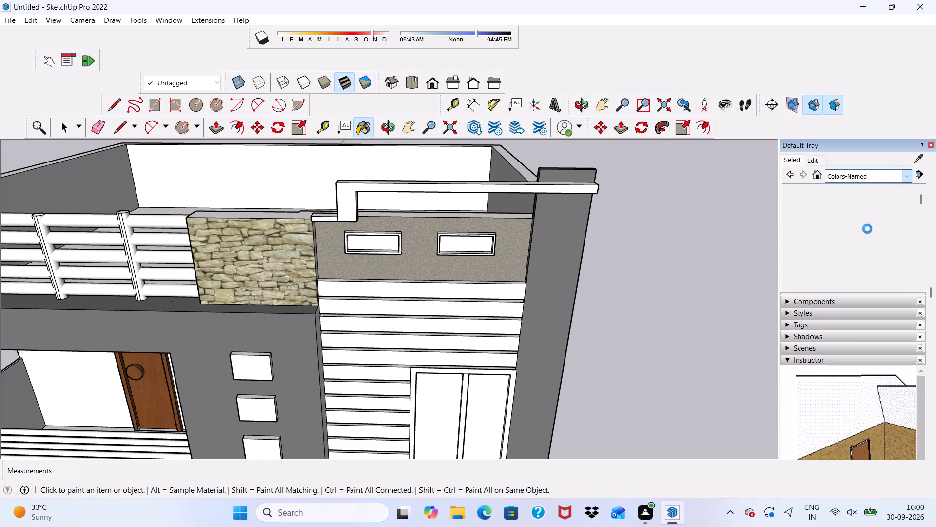
{"action": "scroll", "coordinate": [852, 272], "scroll_direction": "down", "scroll_amount": 4}
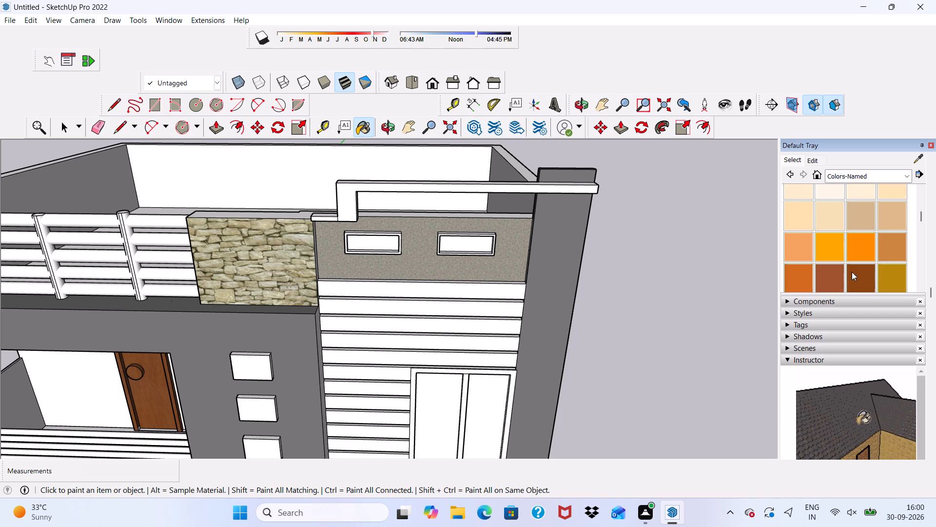
{"action": "left_click", "coordinate": [850, 211]}
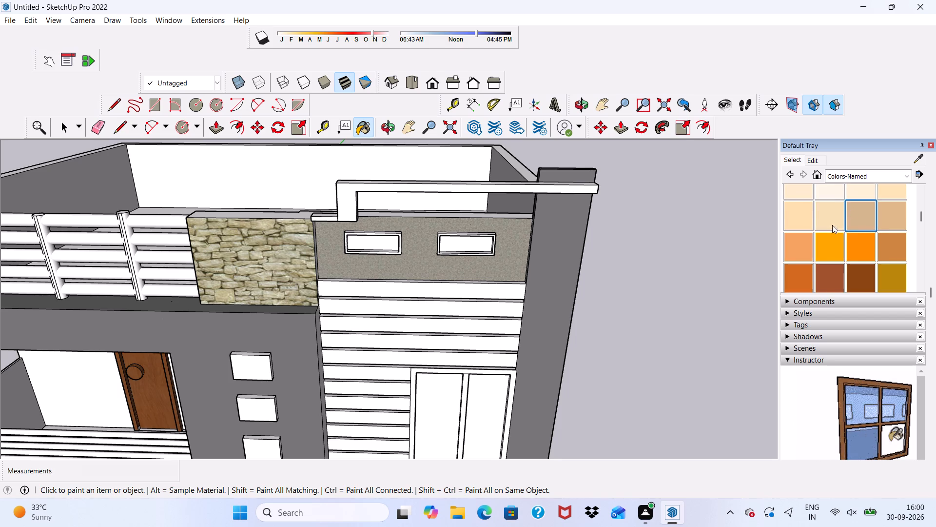
{"action": "scroll", "coordinate": [552, 238], "scroll_direction": "up", "scroll_amount": 3}
{"action": "left_click", "coordinate": [468, 221]}
Apply 0035_Tan to the narrow top face of the ventilator wall band.
{"action": "middle_click_drag", "start_coordinate": [487, 260], "coordinate": [491, 244]}
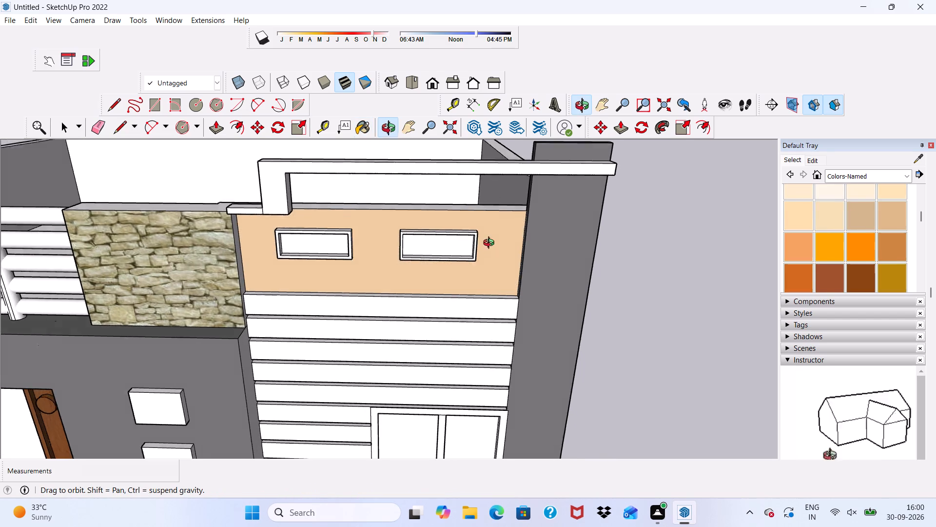
{"action": "middle_click_drag", "start_coordinate": [491, 244], "coordinate": [518, 167]}
{"action": "scroll", "coordinate": [511, 172], "scroll_direction": "up", "scroll_amount": 5}
{"action": "middle_click_drag", "start_coordinate": [436, 217], "coordinate": [380, 365]}
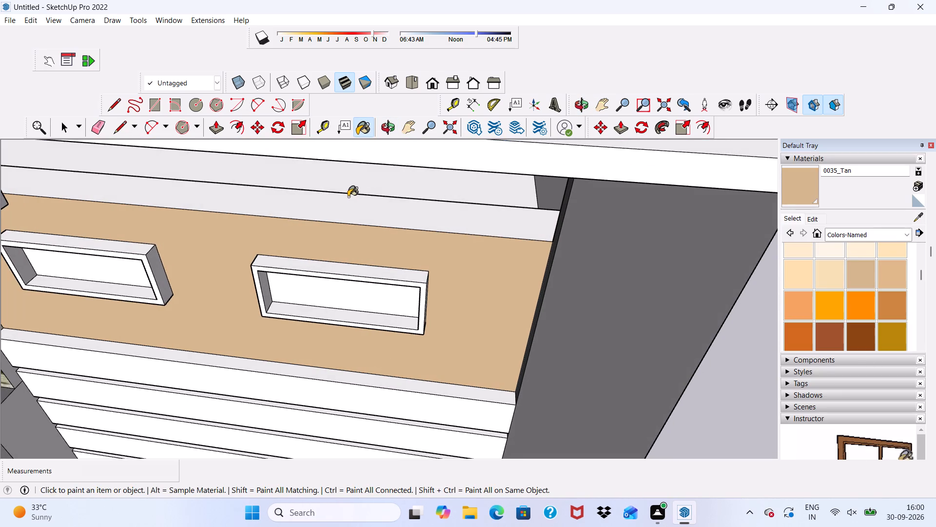
{"action": "left_click", "coordinate": [335, 205]}
Paint the top two horizontal siding strips below the tan wall band with 0072_DarkSeaGreen.
{"action": "scroll", "coordinate": [335, 206], "scroll_direction": "down", "scroll_amount": 5}
{"action": "middle_click_drag", "start_coordinate": [315, 284], "coordinate": [469, 153]}
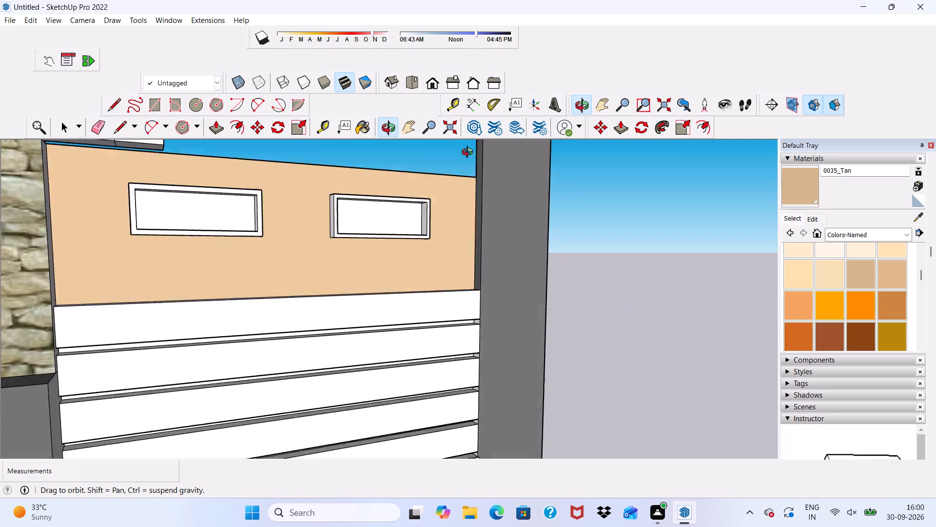
{"action": "middle_click_drag", "start_coordinate": [469, 153], "coordinate": [537, 161]}
{"action": "scroll", "coordinate": [491, 197], "scroll_direction": "down", "scroll_amount": 5}
{"action": "middle_click_drag", "start_coordinate": [461, 241], "coordinate": [277, 191]}
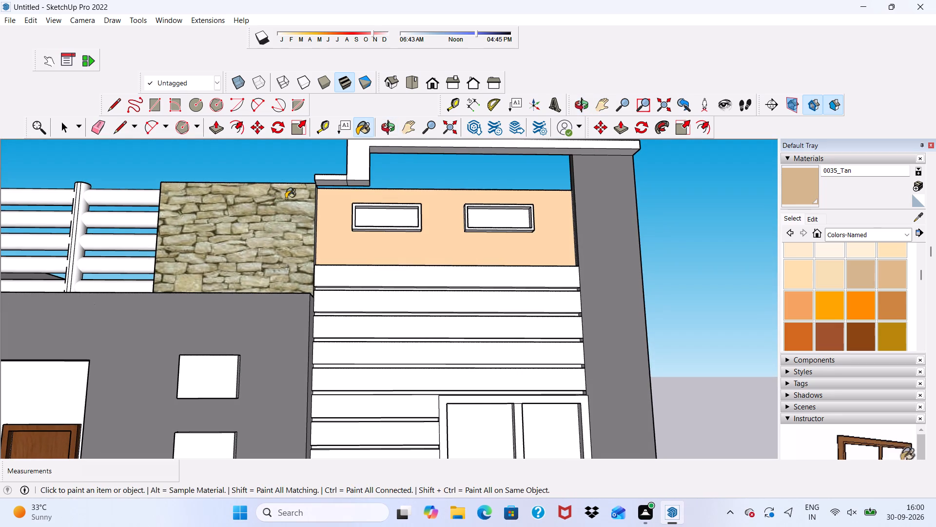
{"action": "scroll", "coordinate": [820, 293], "scroll_direction": "down", "scroll_amount": 4}
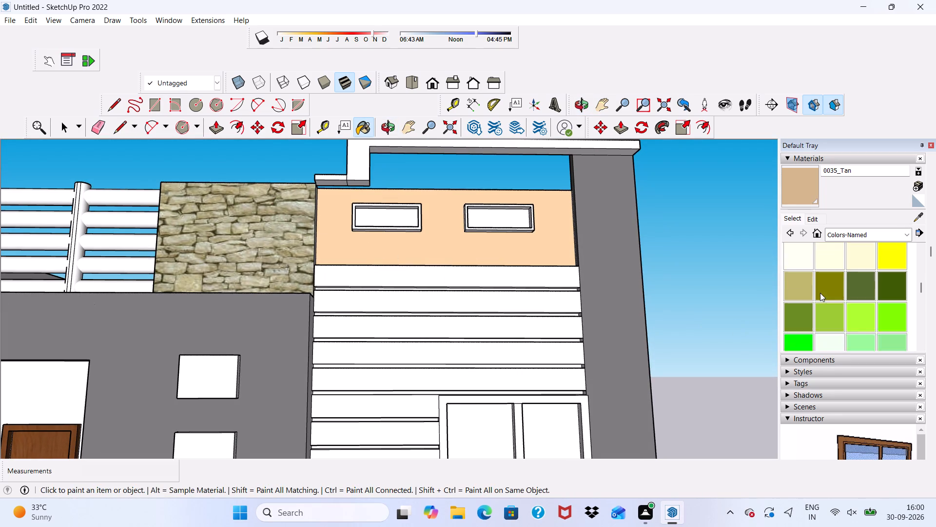
{"action": "left_click", "coordinate": [885, 315]}
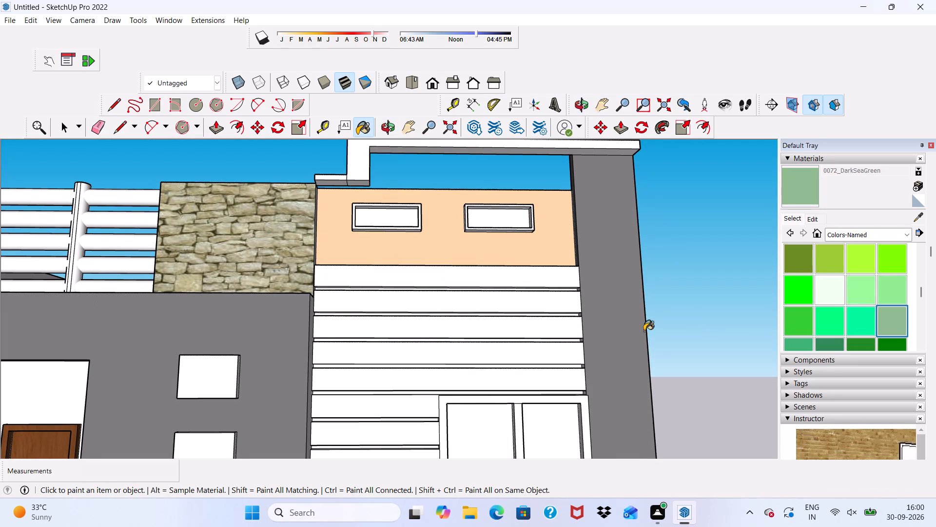
{"action": "scroll", "coordinate": [407, 310], "scroll_direction": "up", "scroll_amount": 5}
{"action": "left_click", "coordinate": [411, 268]}
{"action": "left_click", "coordinate": [408, 285]}
{"action": "scroll", "coordinate": [408, 286], "scroll_direction": "down", "scroll_amount": 3}
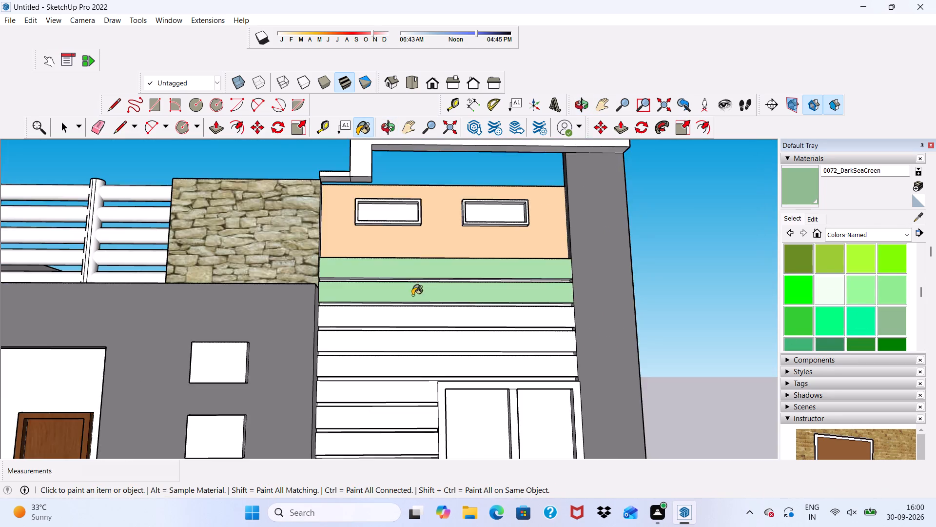
Paint the topmost siding strip below the tan wall band with 0099_LightSteelBlue.
{"action": "scroll", "coordinate": [412, 295], "scroll_direction": "down", "scroll_amount": 9}
{"action": "scroll", "coordinate": [439, 287], "scroll_direction": "up", "scroll_amount": 1}
{"action": "scroll", "coordinate": [439, 287], "scroll_direction": "down", "scroll_amount": 4}
{"action": "scroll", "coordinate": [847, 322], "scroll_direction": "down", "scroll_amount": 1}
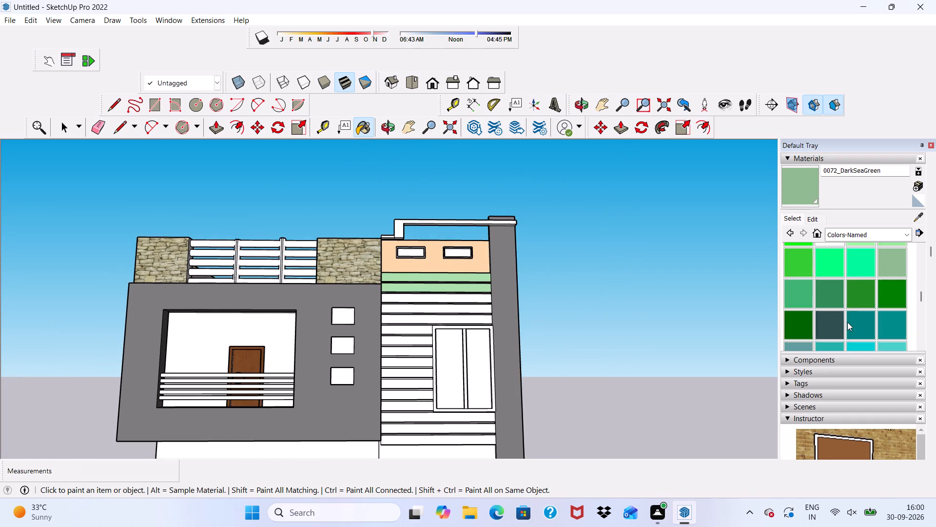
{"action": "scroll", "coordinate": [847, 322], "scroll_direction": "down", "scroll_amount": 1}
{"action": "scroll", "coordinate": [795, 301], "scroll_direction": "down", "scroll_amount": 1}
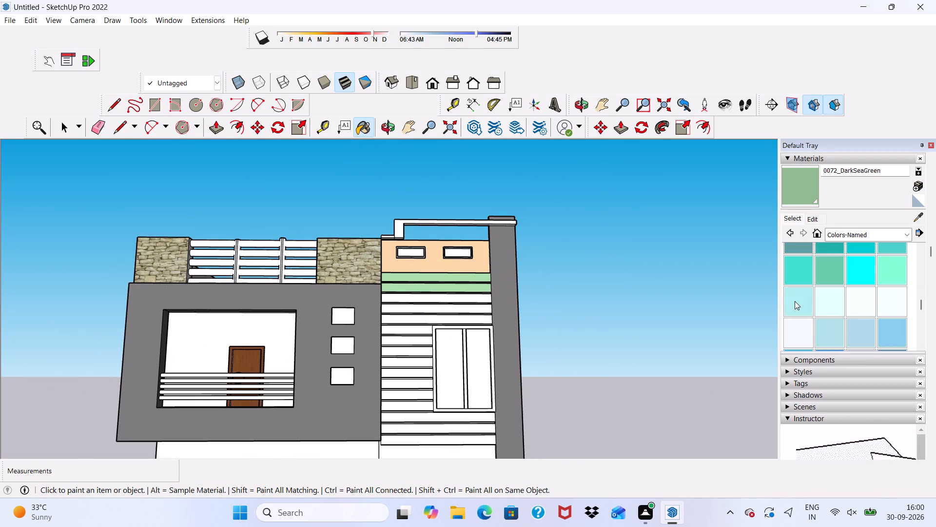
{"action": "scroll", "coordinate": [795, 301], "scroll_direction": "down", "scroll_amount": 2}
{"action": "left_click", "coordinate": [850, 247]}
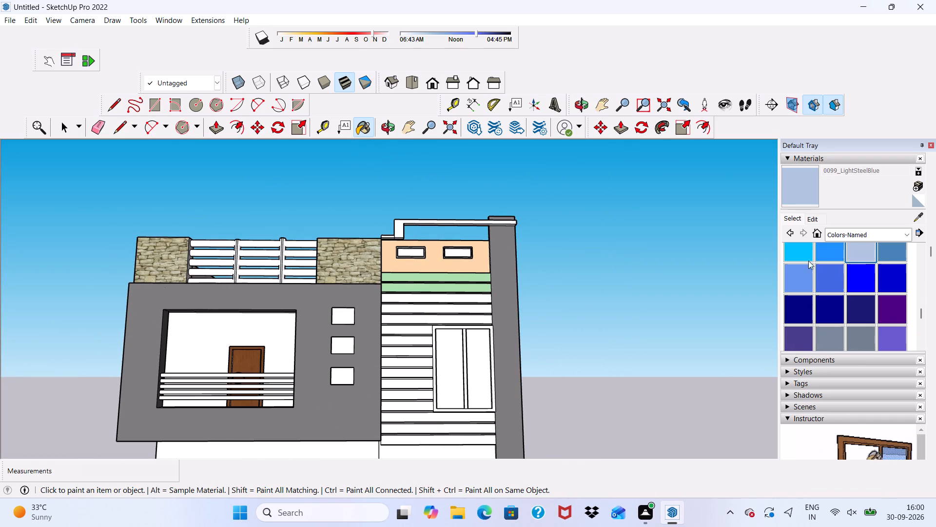
{"action": "scroll", "coordinate": [477, 267], "scroll_direction": "up", "scroll_amount": 4}
{"action": "left_click", "coordinate": [440, 281]}
{"action": "scroll", "coordinate": [440, 287], "scroll_direction": "up", "scroll_amount": 2}
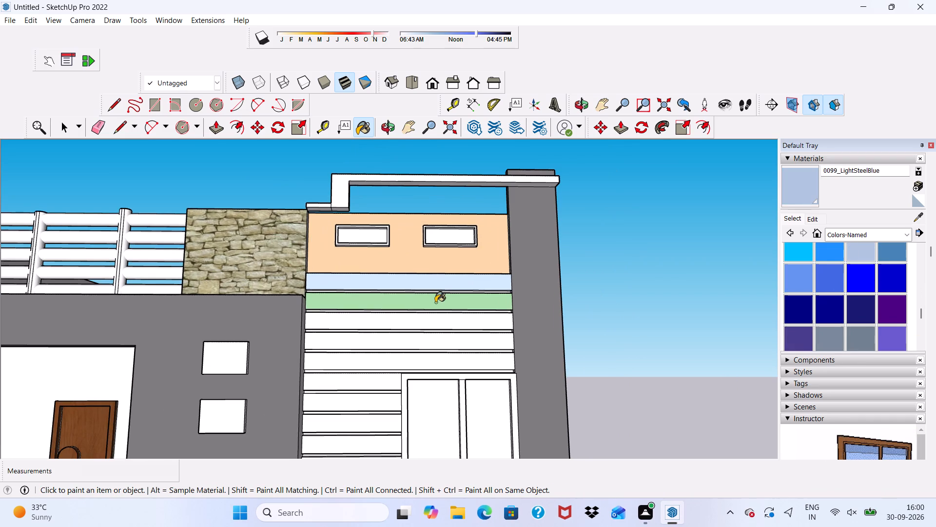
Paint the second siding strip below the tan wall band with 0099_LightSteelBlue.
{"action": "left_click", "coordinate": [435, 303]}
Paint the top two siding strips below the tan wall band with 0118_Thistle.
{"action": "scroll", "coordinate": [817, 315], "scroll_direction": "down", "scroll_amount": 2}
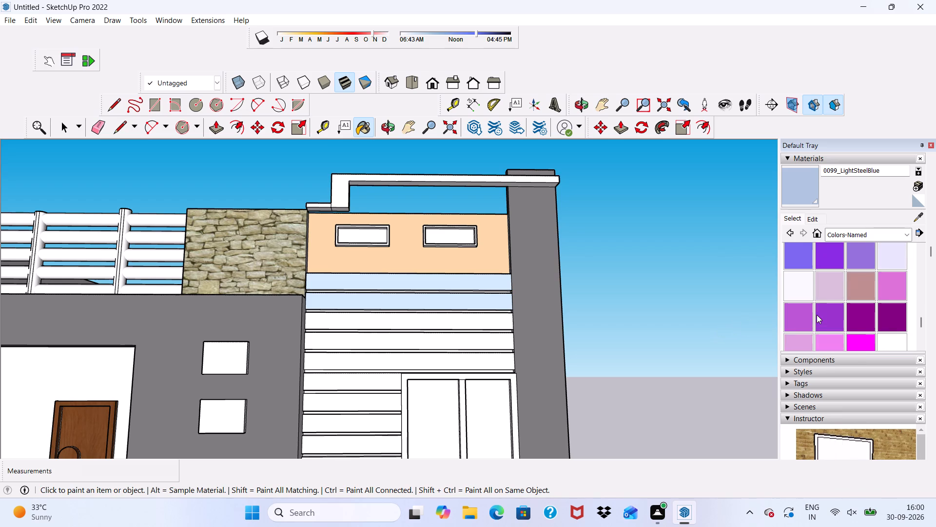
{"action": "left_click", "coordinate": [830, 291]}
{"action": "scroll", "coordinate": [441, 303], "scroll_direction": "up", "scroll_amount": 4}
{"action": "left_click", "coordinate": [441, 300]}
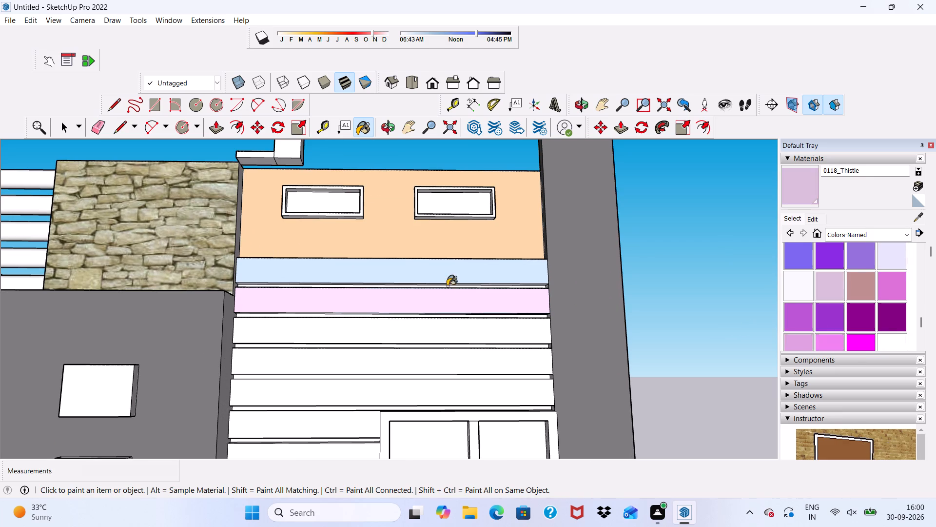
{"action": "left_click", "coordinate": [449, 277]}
Paint the top two siding strips below the tan wall band with 0057_DarkKhaki from the Colors-Named library.
{"action": "scroll", "coordinate": [821, 312], "scroll_direction": "down", "scroll_amount": 1}
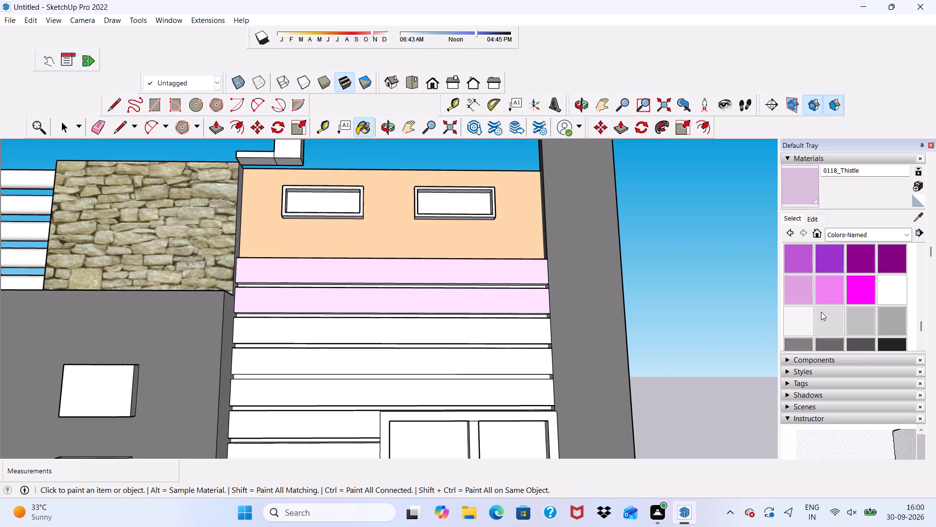
{"action": "scroll", "coordinate": [821, 312], "scroll_direction": "down", "scroll_amount": 1}
{"action": "scroll", "coordinate": [821, 302], "scroll_direction": "up", "scroll_amount": 4}
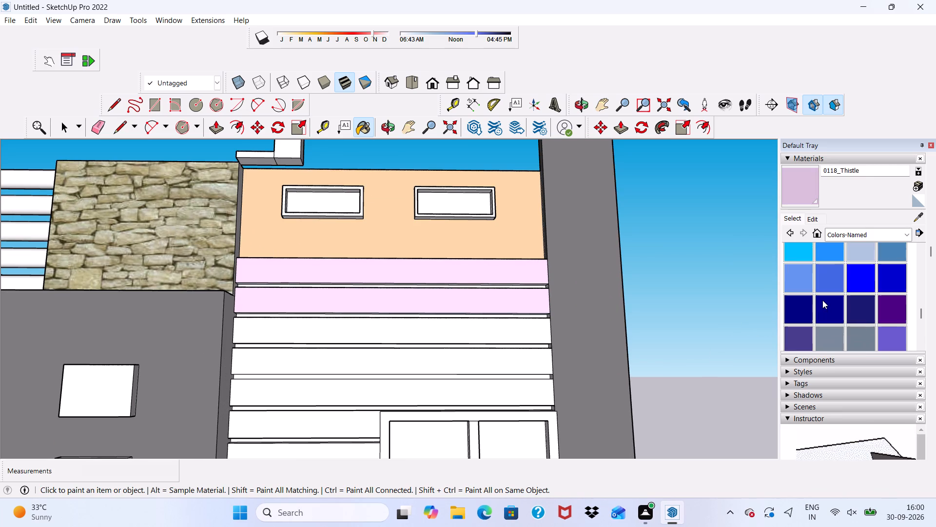
{"action": "scroll", "coordinate": [822, 300], "scroll_direction": "up", "scroll_amount": 3}
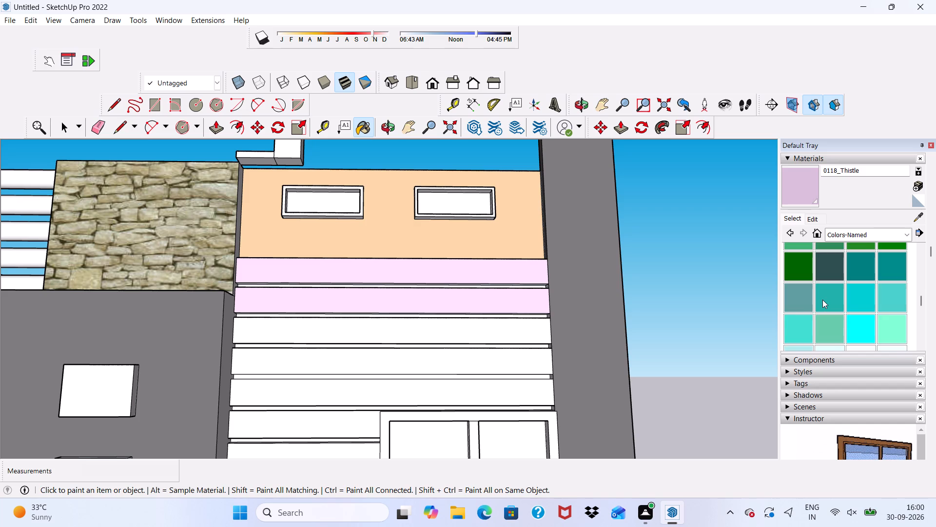
{"action": "scroll", "coordinate": [822, 300], "scroll_direction": "up", "scroll_amount": 1}
{"action": "scroll", "coordinate": [822, 300], "scroll_direction": "down", "scroll_amount": 1}
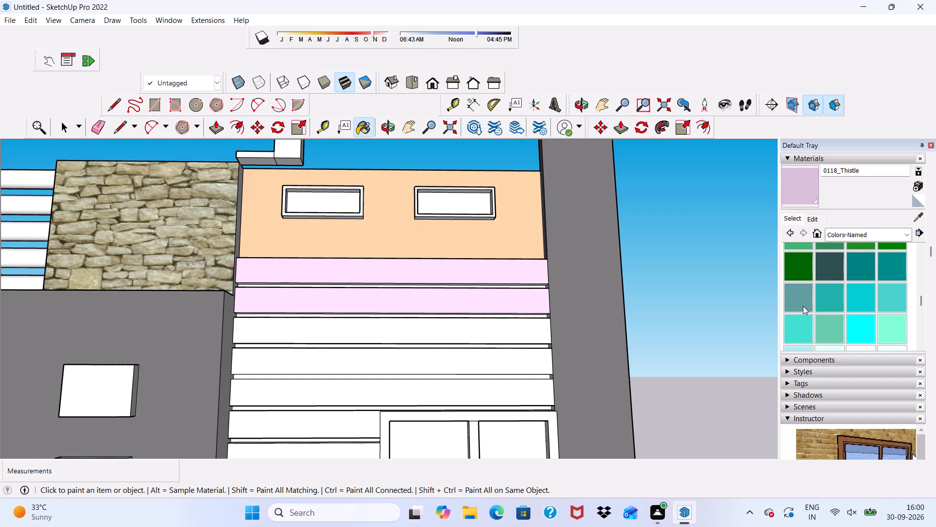
{"action": "scroll", "coordinate": [803, 306], "scroll_direction": "down", "scroll_amount": 1}
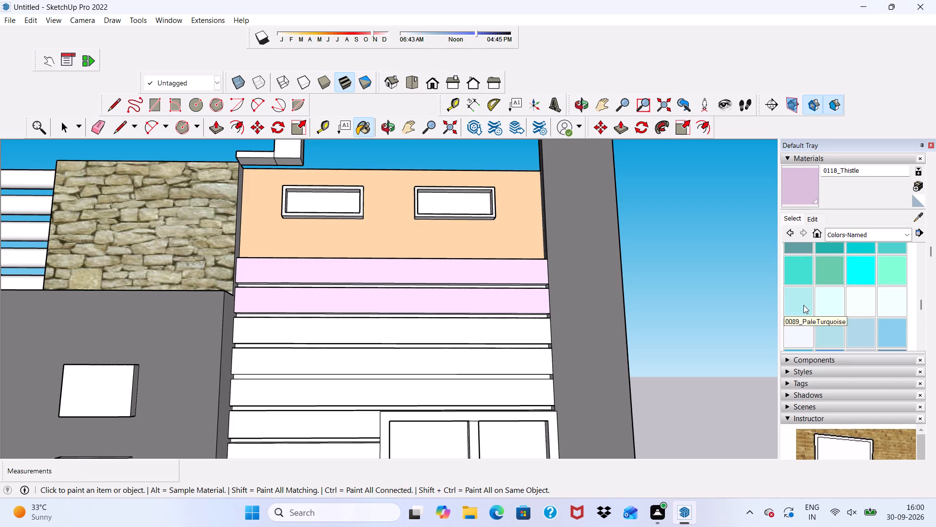
{"action": "scroll", "coordinate": [803, 305], "scroll_direction": "up", "scroll_amount": 4}
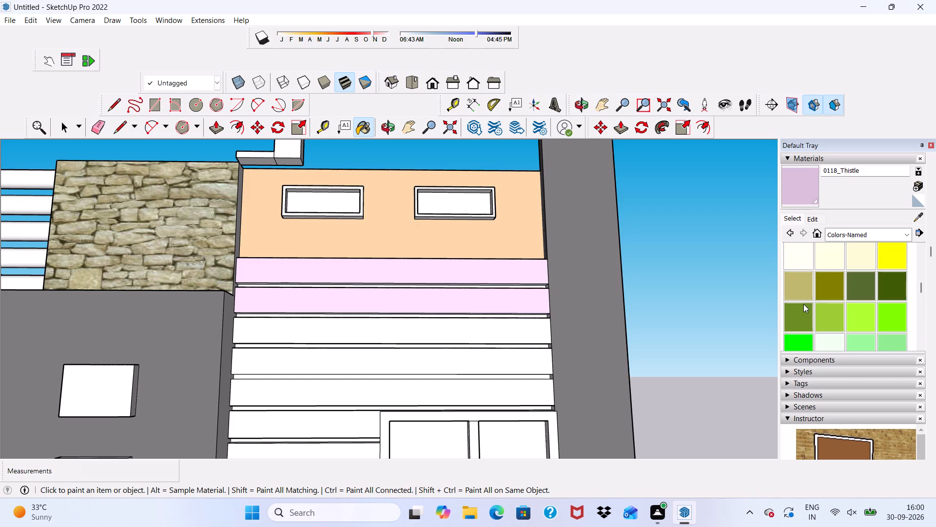
{"action": "left_click", "coordinate": [801, 291]}
{"action": "scroll", "coordinate": [513, 270], "scroll_direction": "up", "scroll_amount": 3}
{"action": "left_click", "coordinate": [502, 270]}
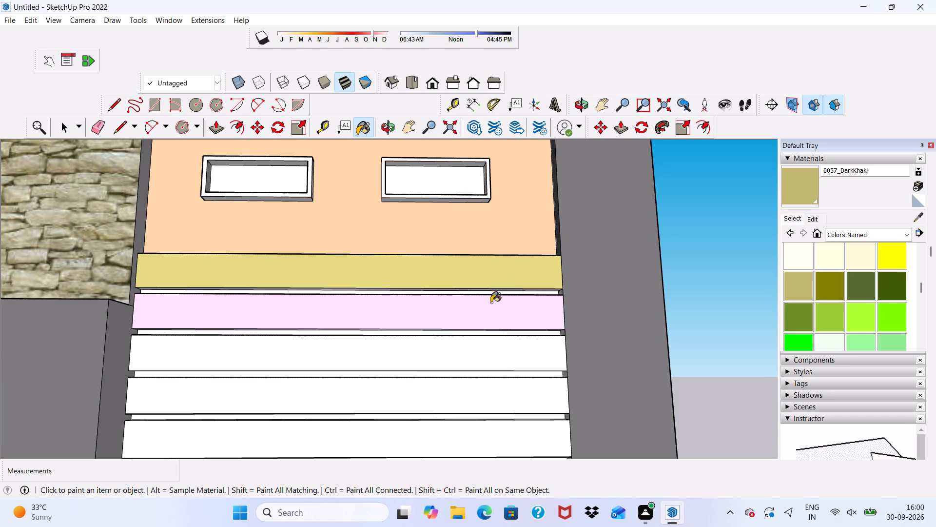
{"action": "left_click_drag", "start_coordinate": [490, 312], "coordinate": [490, 317]}
Apply 0057_DarkKhaki to the narrow top faces of the two uppermost siding strips.
{"action": "scroll", "coordinate": [490, 317], "scroll_direction": "down", "scroll_amount": 2}
{"action": "scroll", "coordinate": [494, 324], "scroll_direction": "up", "scroll_amount": 1}
{"action": "scroll", "coordinate": [498, 329], "scroll_direction": "down", "scroll_amount": 5}
{"action": "scroll", "coordinate": [539, 282], "scroll_direction": "up", "scroll_amount": 1}
{"action": "scroll", "coordinate": [535, 285], "scroll_direction": "down", "scroll_amount": 8}
{"action": "middle_click_drag", "start_coordinate": [506, 308], "coordinate": [486, 426]}
{"action": "scroll", "coordinate": [429, 300], "scroll_direction": "up", "scroll_amount": 15}
{"action": "left_click", "coordinate": [425, 308]}
{"action": "scroll", "coordinate": [423, 300], "scroll_direction": "up", "scroll_amount": 2}
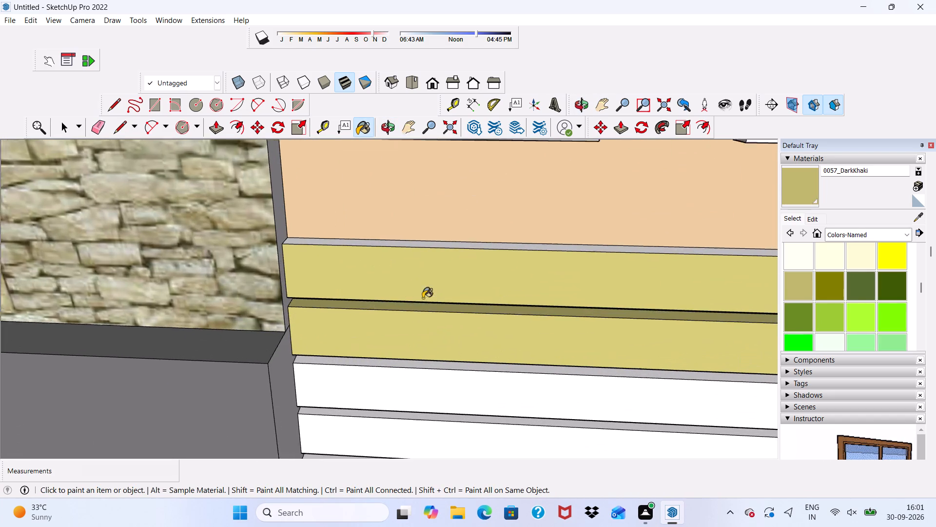
{"action": "scroll", "coordinate": [423, 298], "scroll_direction": "up", "scroll_amount": 1}
{"action": "left_click", "coordinate": [447, 230]}
Paint the third and fourth siding strips from the top, including their narrow top faces, with 0057_DarkKhaki.
{"action": "scroll", "coordinate": [448, 235], "scroll_direction": "down", "scroll_amount": 4}
{"action": "scroll", "coordinate": [344, 389], "scroll_direction": "up", "scroll_amount": 2}
{"action": "scroll", "coordinate": [359, 367], "scroll_direction": "down", "scroll_amount": 2}
{"action": "left_click_drag", "start_coordinate": [370, 345], "coordinate": [375, 346]}
{"action": "left_click", "coordinate": [377, 408]}
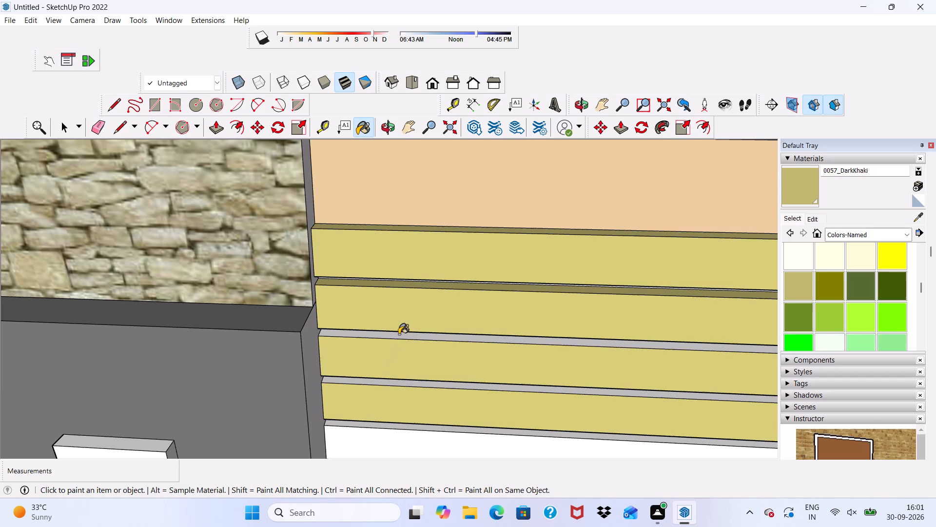
{"action": "left_click", "coordinate": [399, 335]}
{"action": "scroll", "coordinate": [392, 368], "scroll_direction": "up", "scroll_amount": 2}
{"action": "left_click", "coordinate": [388, 385]}
{"action": "scroll", "coordinate": [388, 386], "scroll_direction": "down", "scroll_amount": 12}
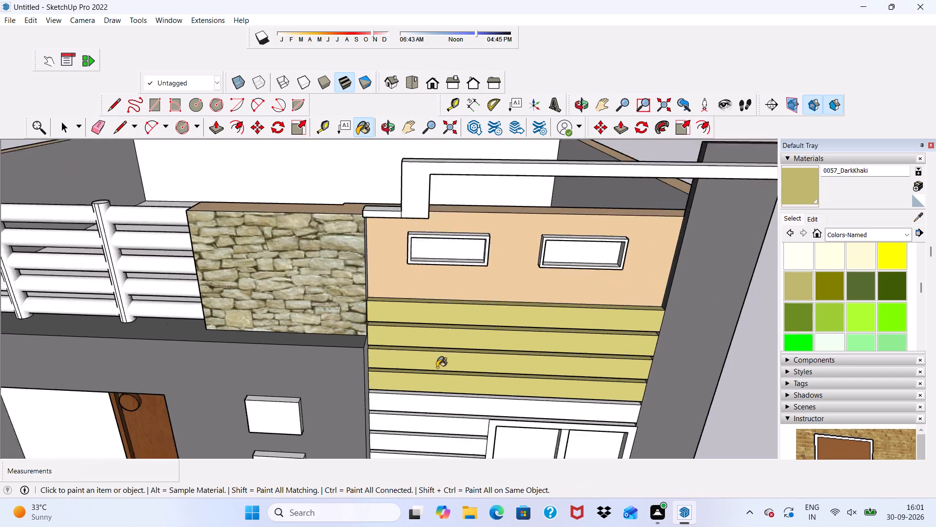
Paint the fifth full-width siding strip and the two uppermost short strips beside the window with 0057_DarkKhaki.
{"action": "scroll", "coordinate": [437, 367], "scroll_direction": "down", "scroll_amount": 4}
{"action": "middle_click_drag", "start_coordinate": [436, 368], "coordinate": [459, 280]}
{"action": "scroll", "coordinate": [351, 372], "scroll_direction": "up", "scroll_amount": 3}
{"action": "left_click", "coordinate": [462, 389]}
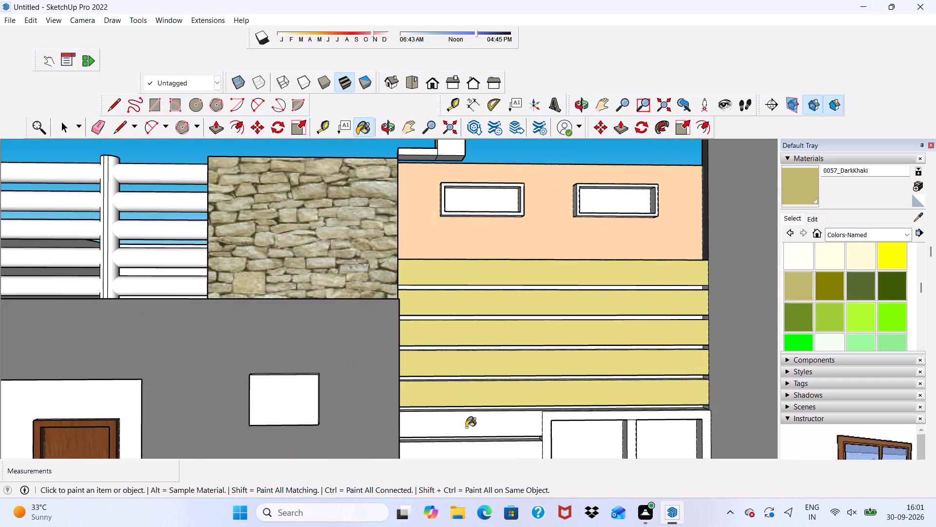
{"action": "left_click", "coordinate": [466, 426]}
{"action": "scroll", "coordinate": [466, 426], "scroll_direction": "down", "scroll_amount": 3}
{"action": "left_click", "coordinate": [456, 451]}
{"action": "scroll", "coordinate": [458, 404], "scroll_direction": "down", "scroll_amount": 10}
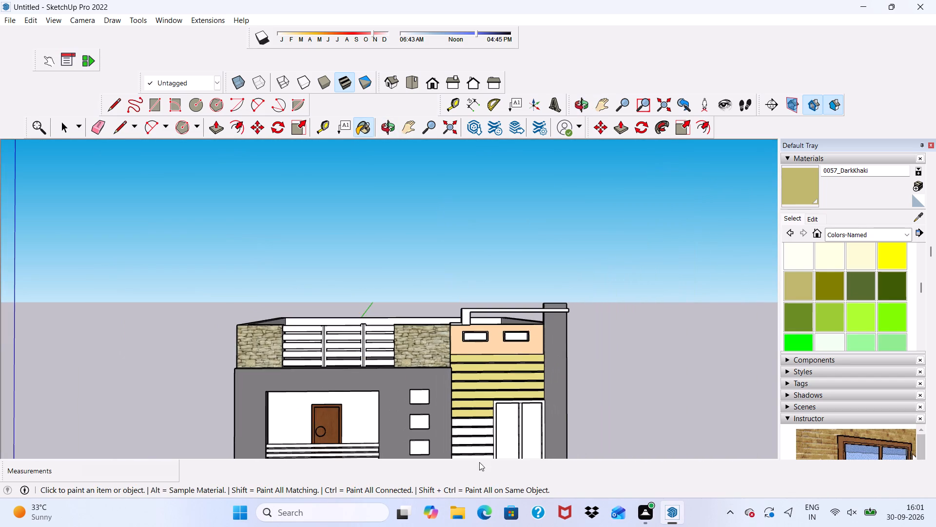
Paint the three full-width siding strips below the window and the lowest short strip beside it with 0057_DarkKhaki.
{"action": "scroll", "coordinate": [469, 419], "scroll_direction": "down", "scroll_amount": 14}
{"action": "scroll", "coordinate": [484, 483], "scroll_direction": "up", "scroll_amount": 9}
{"action": "scroll", "coordinate": [476, 391], "scroll_direction": "up", "scroll_amount": 3}
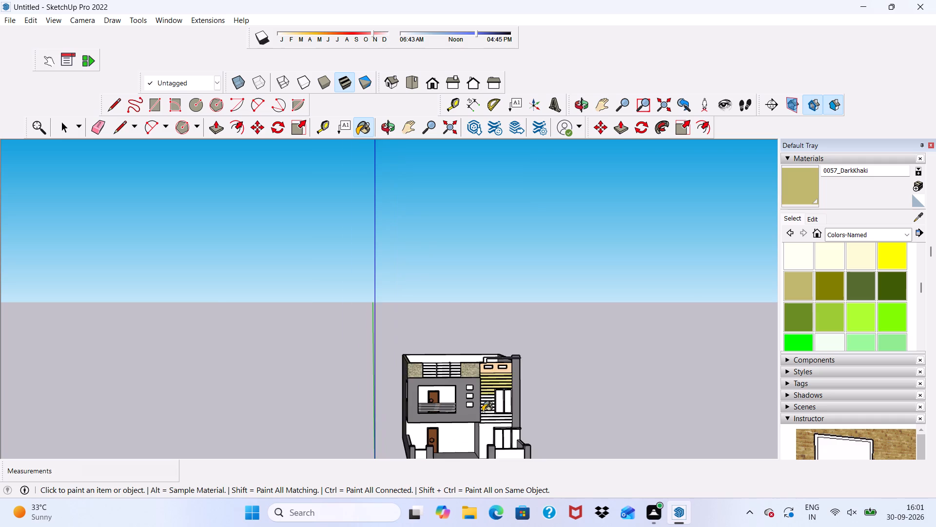
{"action": "scroll", "coordinate": [483, 412], "scroll_direction": "up", "scroll_amount": 8}
{"action": "scroll", "coordinate": [493, 399], "scroll_direction": "down", "scroll_amount": 2}
{"action": "scroll", "coordinate": [467, 486], "scroll_direction": "up", "scroll_amount": 4}
{"action": "scroll", "coordinate": [480, 422], "scroll_direction": "down", "scroll_amount": 3}
{"action": "scroll", "coordinate": [484, 428], "scroll_direction": "up", "scroll_amount": 9}
{"action": "left_click", "coordinate": [488, 434]}
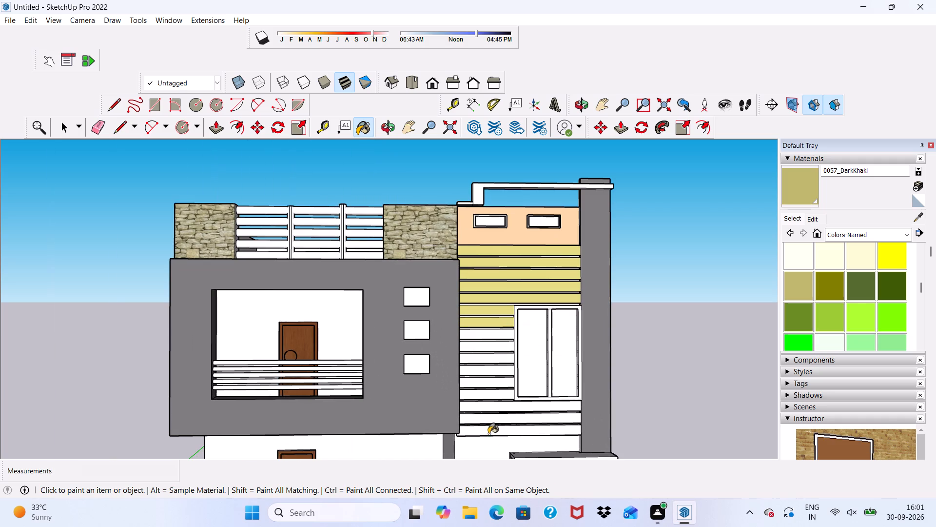
{"action": "left_click", "coordinate": [485, 417]}
{"action": "left_click", "coordinate": [476, 402]}
{"action": "left_click", "coordinate": [473, 392]}
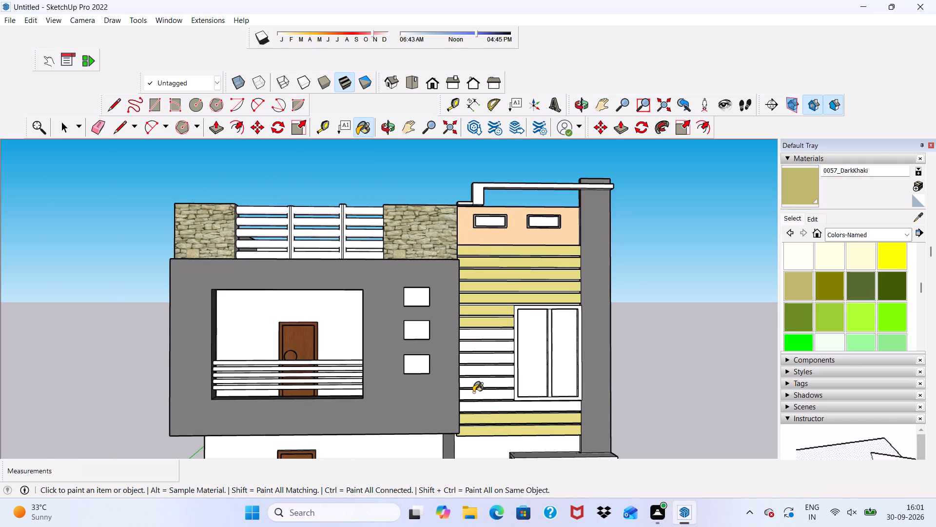
{"action": "scroll", "coordinate": [472, 403], "scroll_direction": "up", "scroll_amount": 2}
{"action": "left_click", "coordinate": [474, 401]}
{"action": "scroll", "coordinate": [471, 414], "scroll_direction": "up", "scroll_amount": 5}
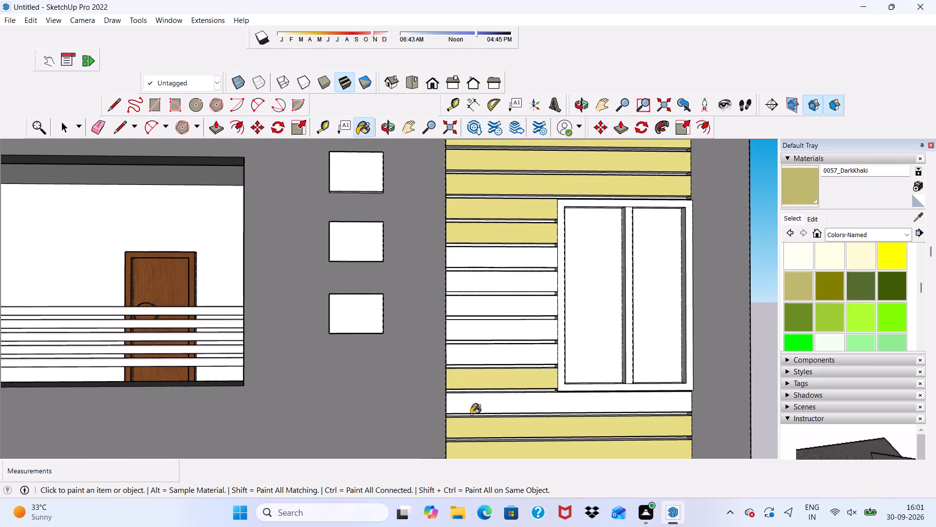
{"action": "left_click", "coordinate": [474, 403]}
Paint the five remaining white short siding strips beside the window with 0057_DarkKhaki.
{"action": "left_click", "coordinate": [475, 352]}
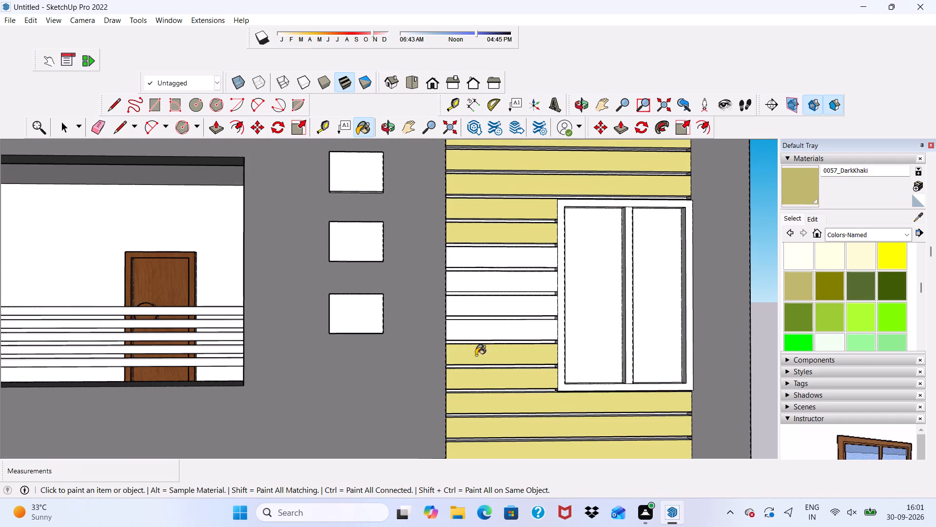
{"action": "left_click", "coordinate": [484, 326]}
{"action": "left_click", "coordinate": [488, 305]}
{"action": "left_click", "coordinate": [487, 273]}
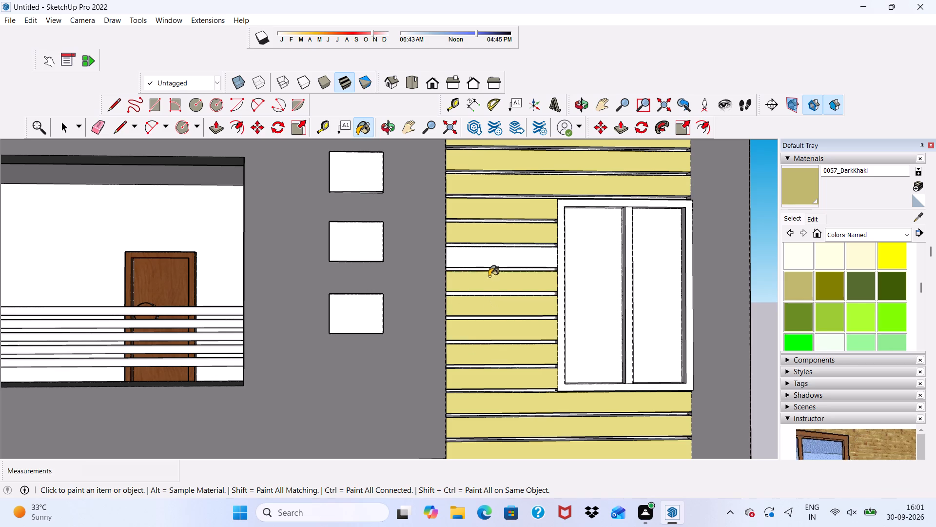
{"action": "left_click", "coordinate": [492, 257]}
Apply 0057_DarkKhaki to the undersides of the four lowest siding strips.
{"action": "scroll", "coordinate": [492, 258], "scroll_direction": "down", "scroll_amount": 4}
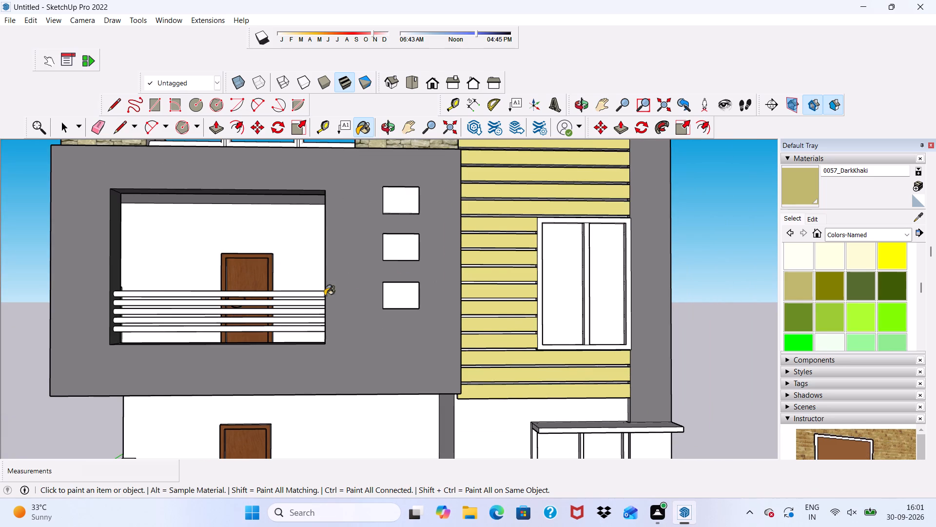
{"action": "scroll", "coordinate": [307, 277], "scroll_direction": "down", "scroll_amount": 3}
{"action": "scroll", "coordinate": [451, 391], "scroll_direction": "up", "scroll_amount": 3}
{"action": "middle_click_drag", "start_coordinate": [451, 388], "coordinate": [470, 288]}
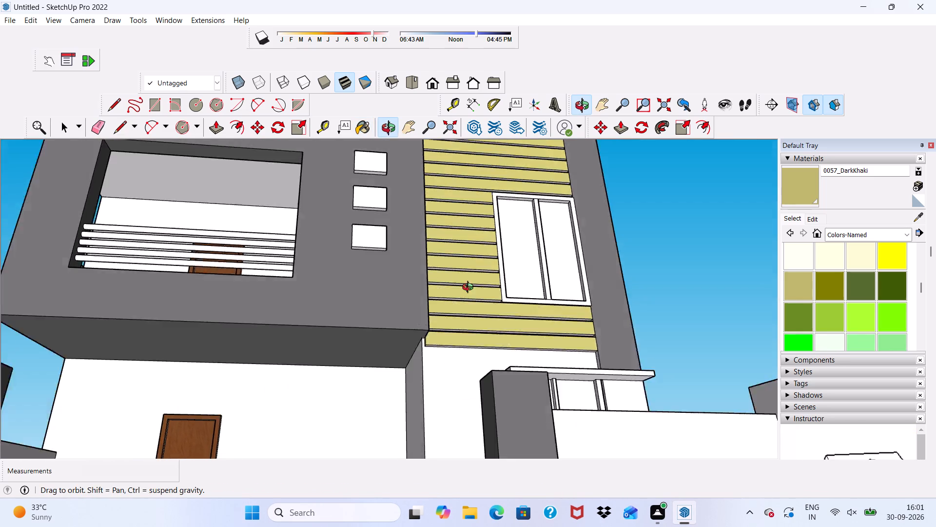
{"action": "middle_click_drag", "start_coordinate": [470, 288], "coordinate": [469, 267]}
{"action": "scroll", "coordinate": [428, 331], "scroll_direction": "up", "scroll_amount": 10}
{"action": "left_click", "coordinate": [434, 343]}
{"action": "scroll", "coordinate": [448, 314], "scroll_direction": "up", "scroll_amount": 4}
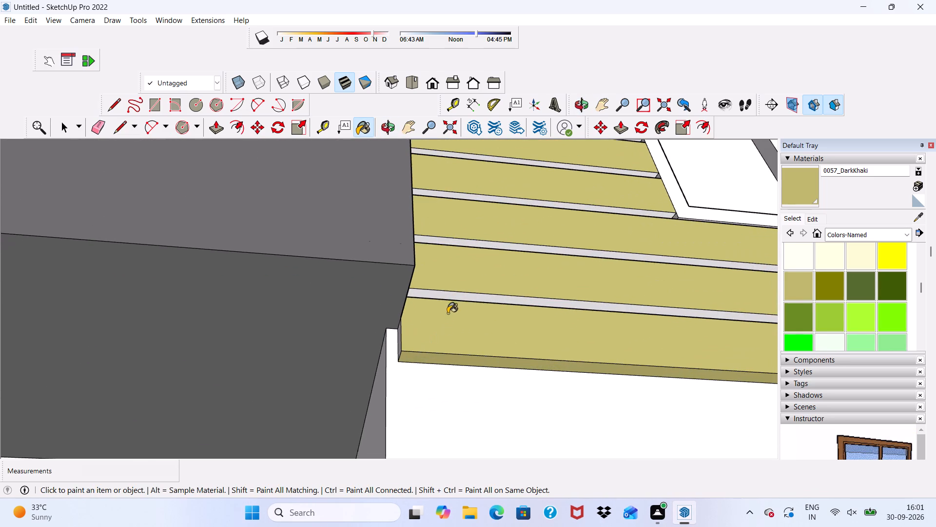
{"action": "left_click", "coordinate": [450, 296]}
{"action": "left_click", "coordinate": [462, 239]}
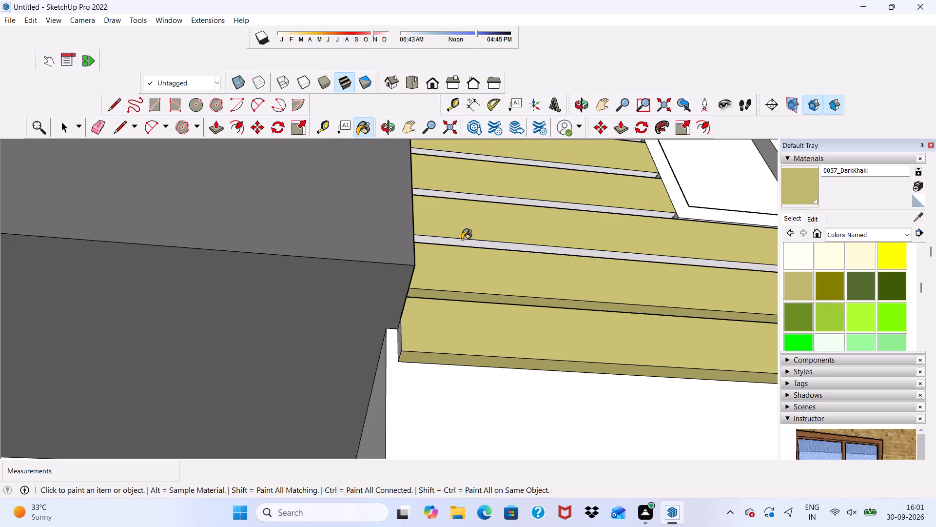
{"action": "left_click", "coordinate": [462, 240]}
{"action": "scroll", "coordinate": [472, 209], "scroll_direction": "up", "scroll_amount": 5}
{"action": "left_click", "coordinate": [478, 188]}
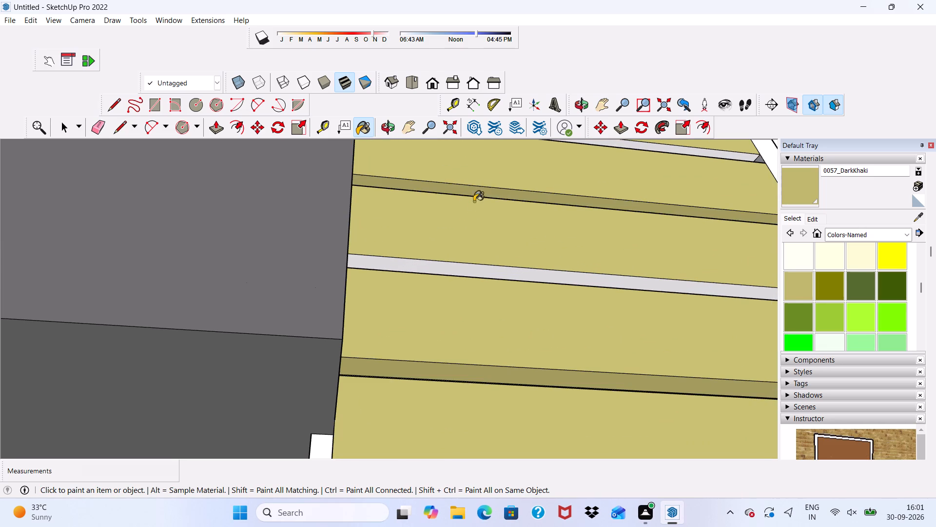
{"action": "left_click", "coordinate": [448, 263]}
Apply 0057_DarkKhaki to the exposed end face of the lowest siding strip beside the gray projection.
{"action": "scroll", "coordinate": [448, 264], "scroll_direction": "down", "scroll_amount": 6}
{"action": "middle_click_drag", "start_coordinate": [484, 231], "coordinate": [568, 254]}
{"action": "scroll", "coordinate": [484, 231], "scroll_direction": "down", "scroll_amount": 1}
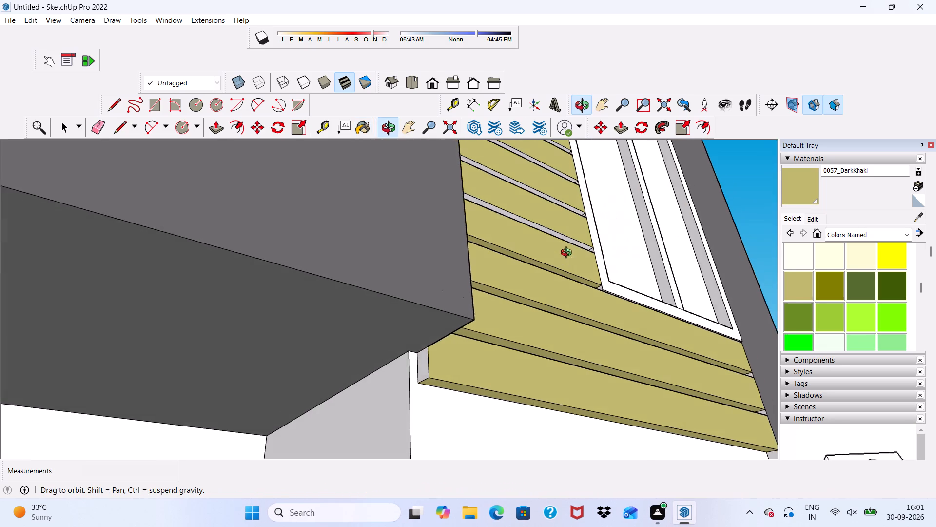
{"action": "middle_click_drag", "start_coordinate": [568, 254], "coordinate": [569, 258]}
{"action": "left_click", "coordinate": [421, 363]}
Apply 0057_DarkKhaki to the undersides of the second and third short siding strips from the bottom beside the window.
{"action": "scroll", "coordinate": [464, 342], "scroll_direction": "down", "scroll_amount": 4}
{"action": "middle_click_drag", "start_coordinate": [473, 332], "coordinate": [428, 387]}
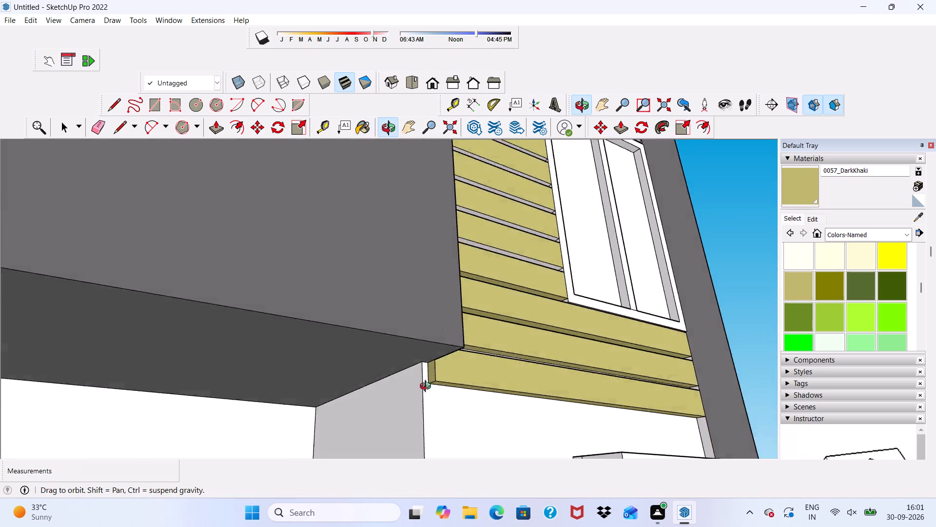
{"action": "middle_click_drag", "start_coordinate": [428, 387], "coordinate": [370, 413]}
{"action": "scroll", "coordinate": [439, 297], "scroll_direction": "up", "scroll_amount": 5}
{"action": "scroll", "coordinate": [432, 329], "scroll_direction": "down", "scroll_amount": 1}
{"action": "middle_click_drag", "start_coordinate": [429, 338], "coordinate": [419, 243]}
{"action": "scroll", "coordinate": [411, 262], "scroll_direction": "up", "scroll_amount": 4}
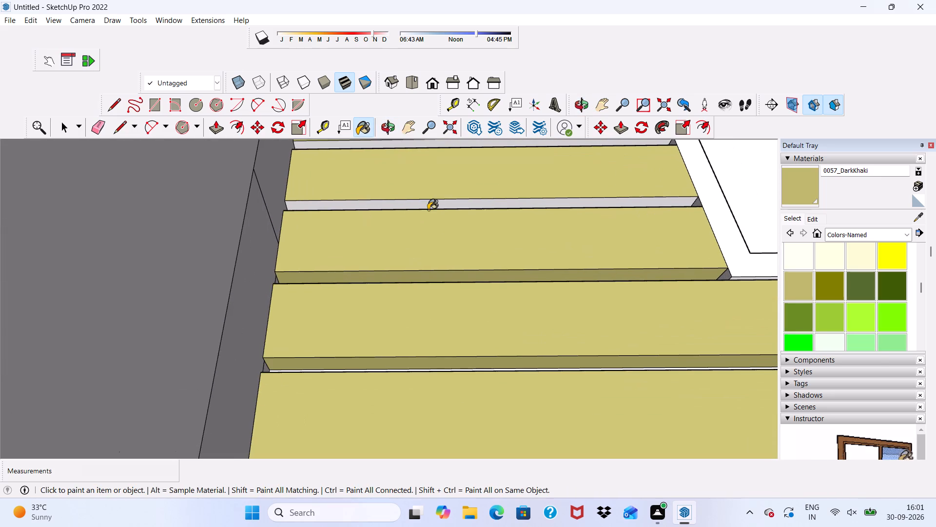
{"action": "left_click", "coordinate": [432, 202]}
{"action": "scroll", "coordinate": [432, 276], "scroll_direction": "down", "scroll_amount": 10}
{"action": "scroll", "coordinate": [457, 235], "scroll_direction": "up", "scroll_amount": 7}
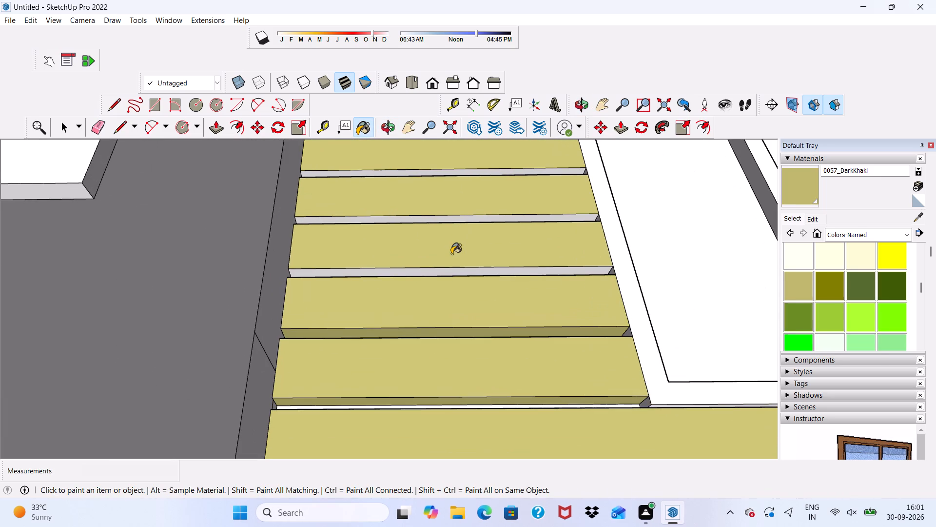
{"action": "left_click", "coordinate": [443, 269]}
{"action": "left_click", "coordinate": [444, 216]}
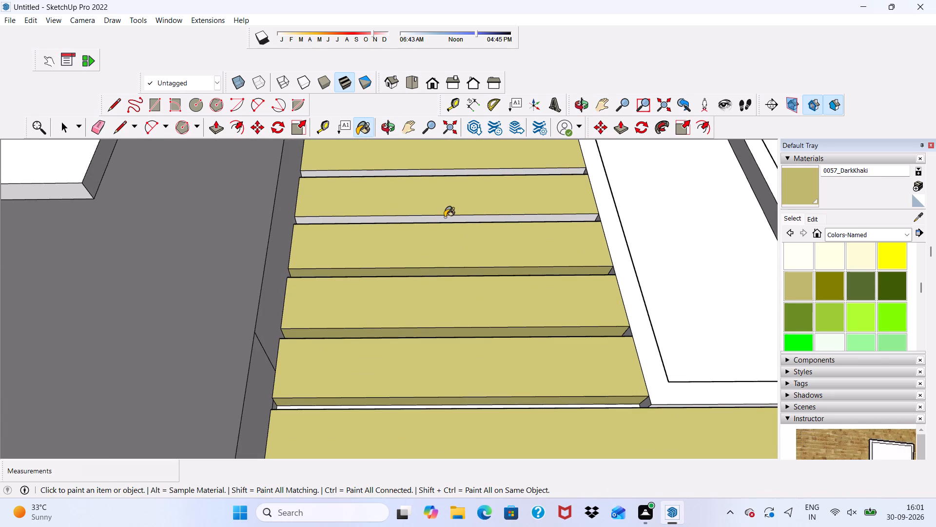
Apply 0057_DarkKhaki to the undersides of the remaining five short siding strips up to the window's top.
{"action": "scroll", "coordinate": [445, 220], "scroll_direction": "down", "scroll_amount": 10}
{"action": "scroll", "coordinate": [441, 203], "scroll_direction": "up", "scroll_amount": 9}
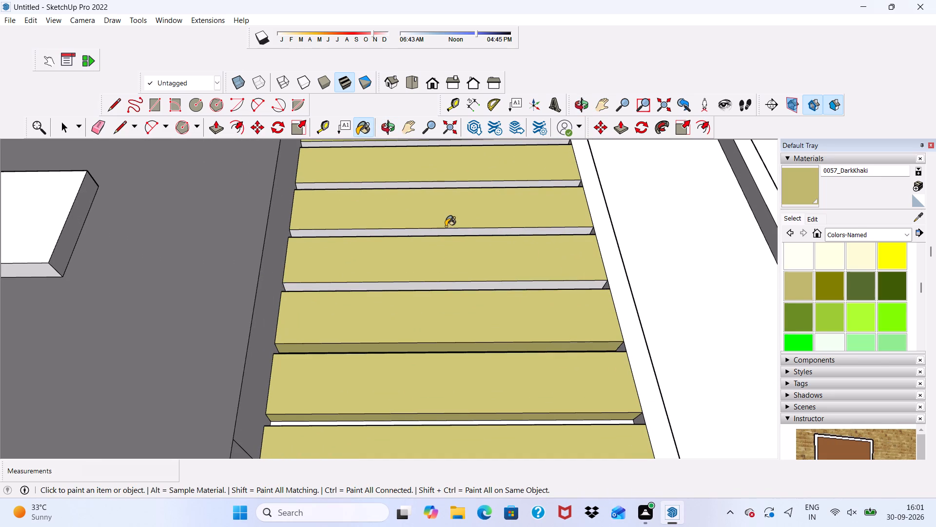
{"action": "left_click", "coordinate": [446, 231]}
{"action": "left_click", "coordinate": [429, 286]}
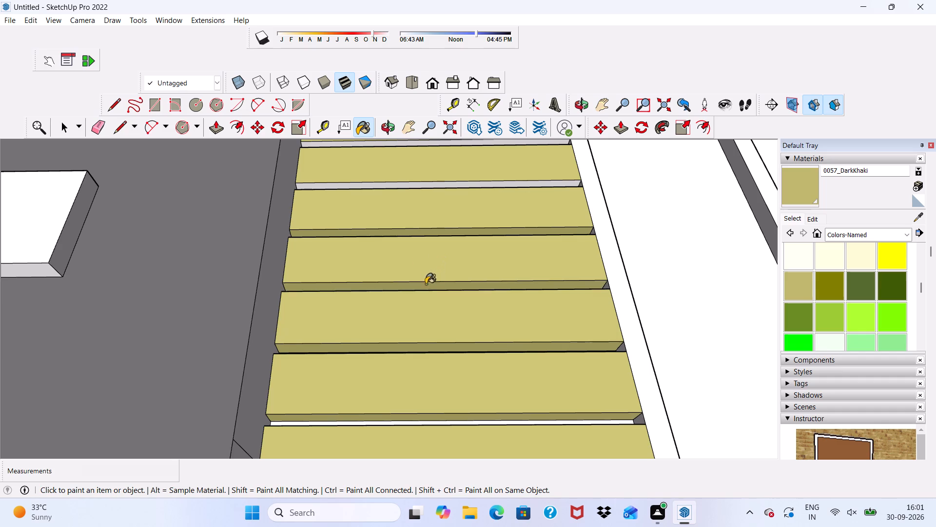
{"action": "scroll", "coordinate": [416, 265], "scroll_direction": "down", "scroll_amount": 10}
{"action": "scroll", "coordinate": [370, 195], "scroll_direction": "up", "scroll_amount": 10}
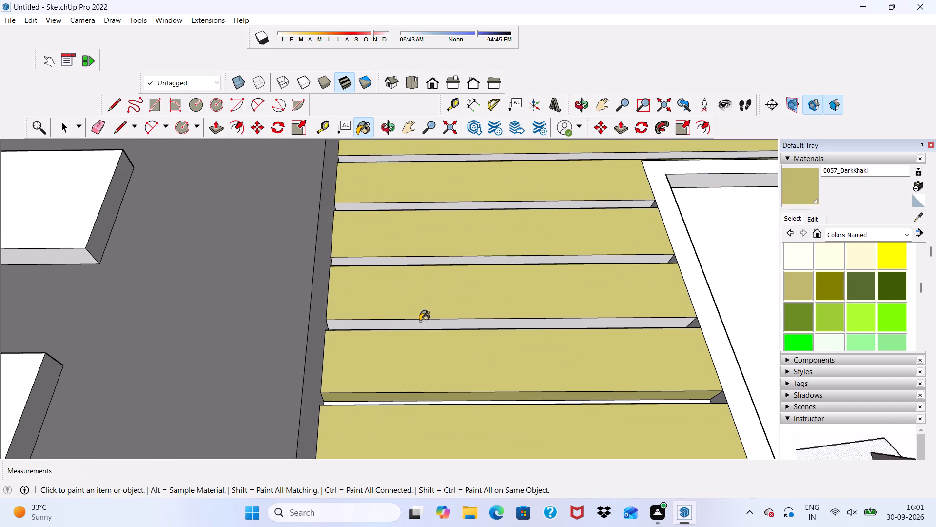
{"action": "left_click", "coordinate": [420, 321]}
{"action": "left_click", "coordinate": [418, 254]}
{"action": "left_click", "coordinate": [421, 259]}
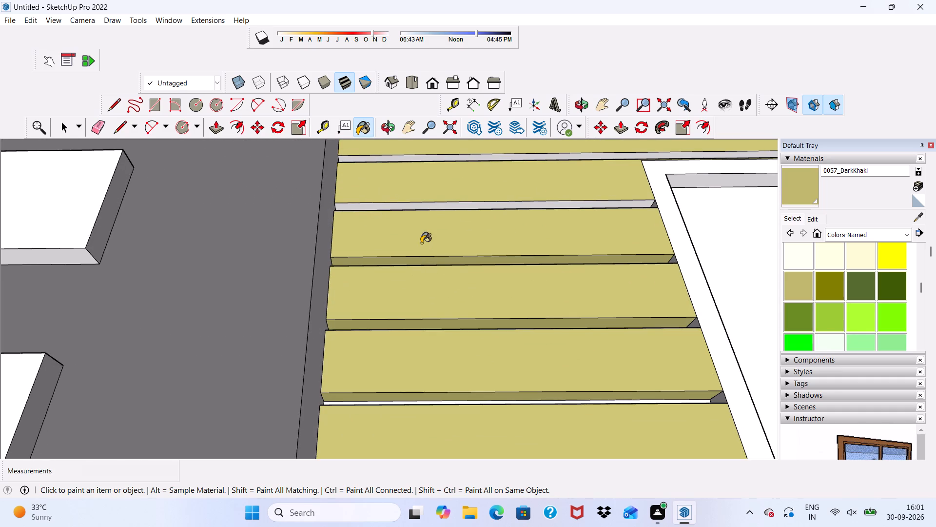
{"action": "left_click", "coordinate": [435, 203]}
{"action": "scroll", "coordinate": [435, 211], "scroll_direction": "down", "scroll_amount": 12}
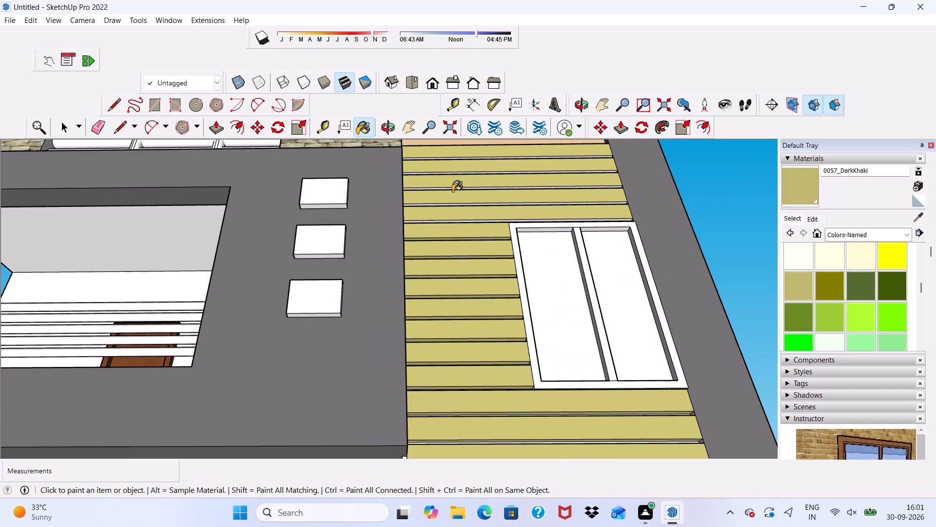
Apply 0057_DarkKhaki to the undersides of the five full-width siding strips above the window.
{"action": "scroll", "coordinate": [454, 186], "scroll_direction": "up", "scroll_amount": 6}
{"action": "left_click", "coordinate": [458, 254]}
{"action": "scroll", "coordinate": [448, 228], "scroll_direction": "up", "scroll_amount": 2}
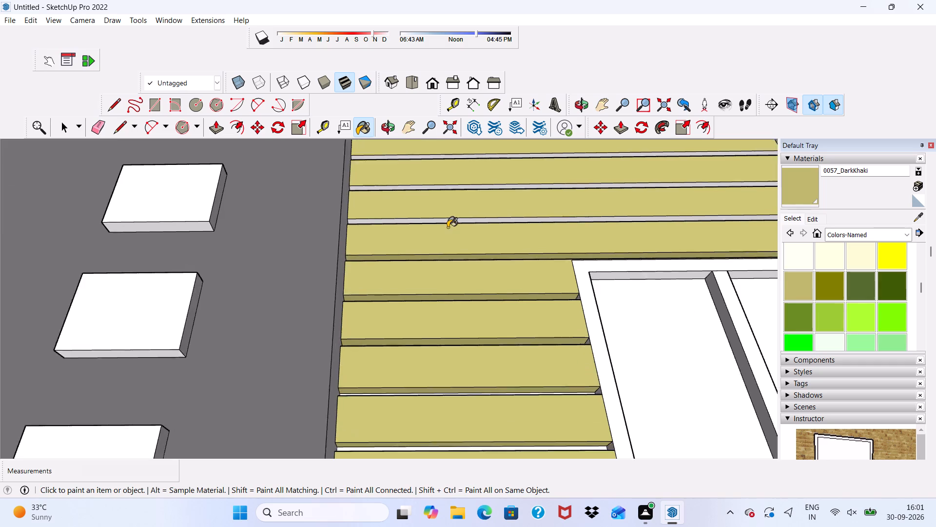
{"action": "scroll", "coordinate": [448, 227], "scroll_direction": "up", "scroll_amount": 2}
{"action": "left_click", "coordinate": [447, 218]}
{"action": "left_click", "coordinate": [453, 175]}
{"action": "scroll", "coordinate": [453, 176], "scroll_direction": "down", "scroll_amount": 2}
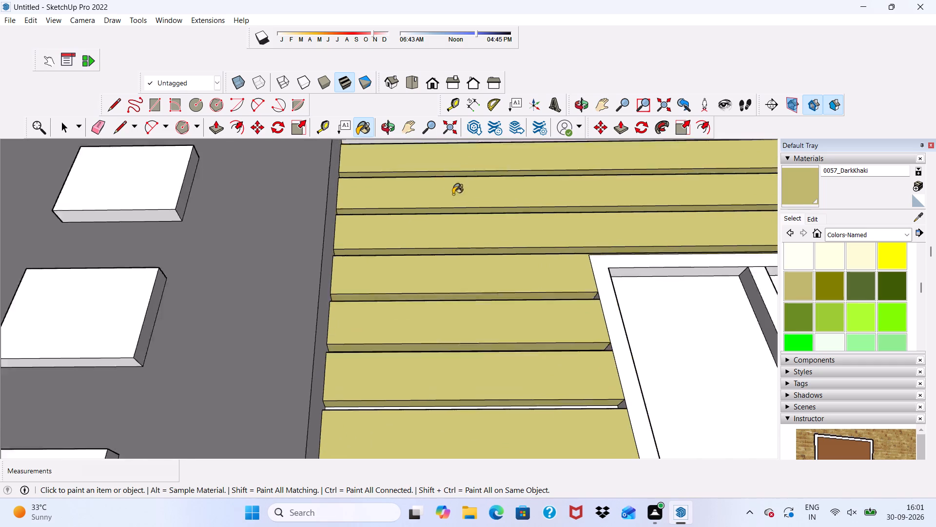
{"action": "scroll", "coordinate": [453, 194], "scroll_direction": "down", "scroll_amount": 14}
{"action": "scroll", "coordinate": [473, 219], "scroll_direction": "up", "scroll_amount": 12}
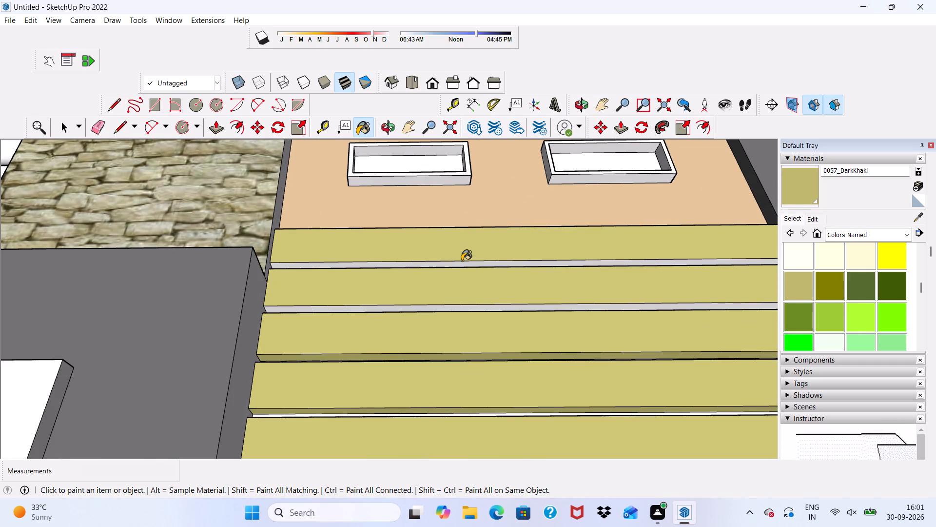
{"action": "left_click", "coordinate": [461, 262]}
{"action": "left_click", "coordinate": [443, 309]}
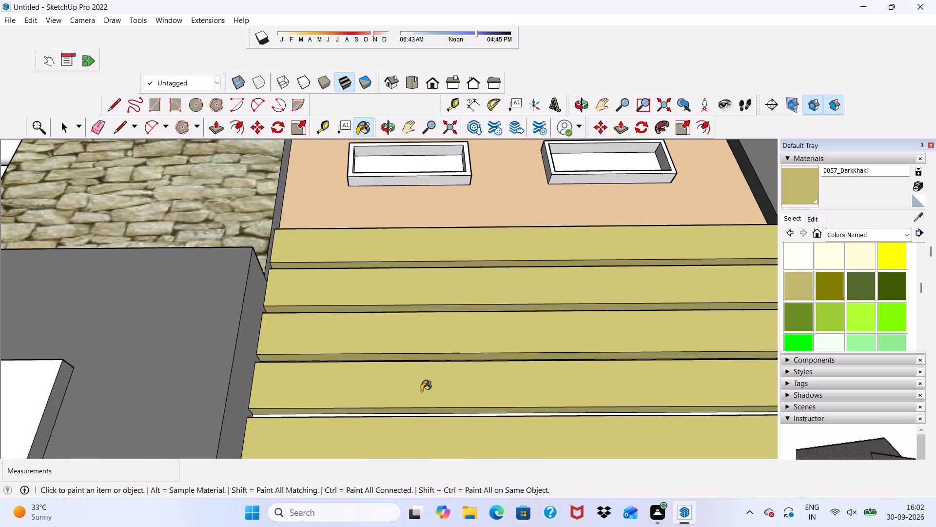
Apply 0057_DarkKhaki to the recessed wall in the two uppermost gaps between the siding strips.
{"action": "scroll", "coordinate": [421, 391], "scroll_direction": "up", "scroll_amount": 1}
{"action": "scroll", "coordinate": [410, 352], "scroll_direction": "down", "scroll_amount": 3}
{"action": "middle_click_drag", "start_coordinate": [410, 347], "coordinate": [360, 526]}
{"action": "scroll", "coordinate": [382, 306], "scroll_direction": "up", "scroll_amount": 5}
{"action": "scroll", "coordinate": [375, 339], "scroll_direction": "down", "scroll_amount": 3}
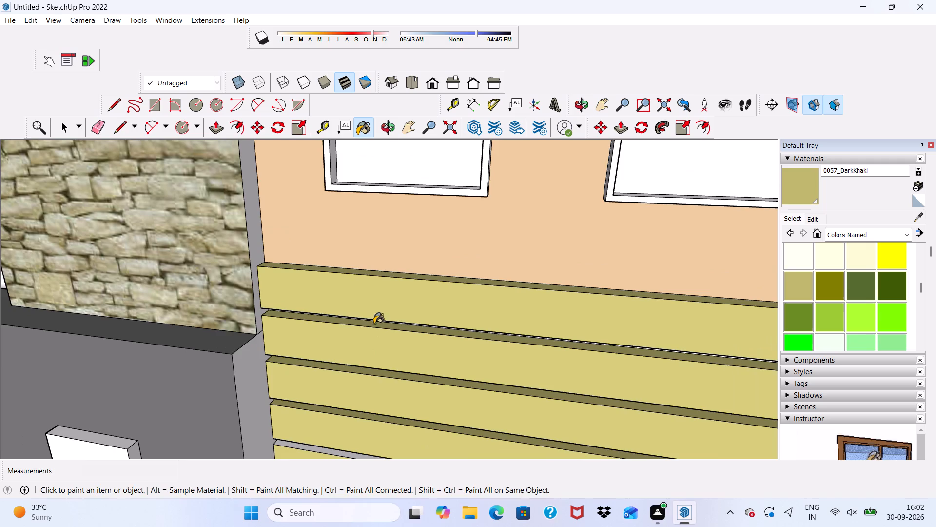
{"action": "middle_click_drag", "start_coordinate": [374, 322], "coordinate": [417, 257]}
{"action": "scroll", "coordinate": [410, 302], "scroll_direction": "up", "scroll_amount": 6}
{"action": "left_click", "coordinate": [412, 293]}
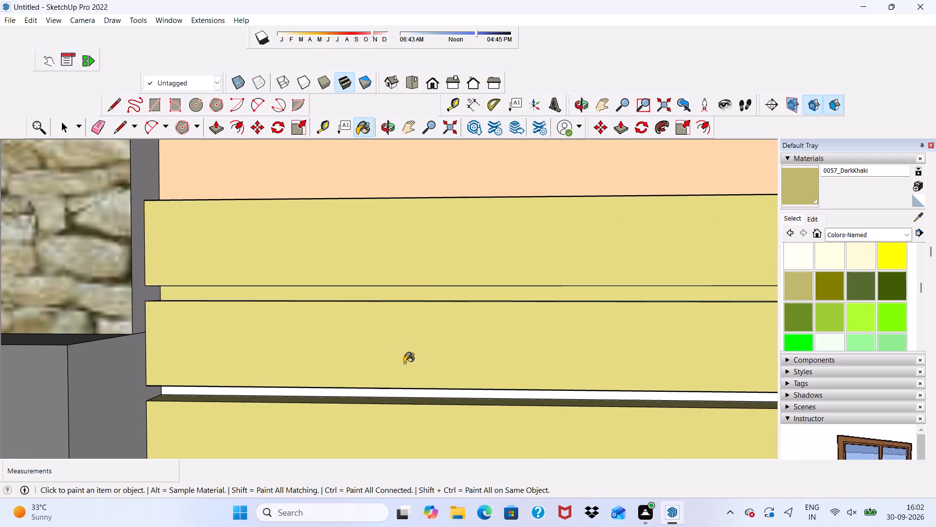
{"action": "left_click", "coordinate": [395, 394]}
Apply 0057_DarkKhaki to the recessed wall in the remaining gaps between the full-width siding strips, down to the window's top.
{"action": "scroll", "coordinate": [393, 353], "scroll_direction": "down", "scroll_amount": 13}
{"action": "scroll", "coordinate": [428, 385], "scroll_direction": "up", "scroll_amount": 5}
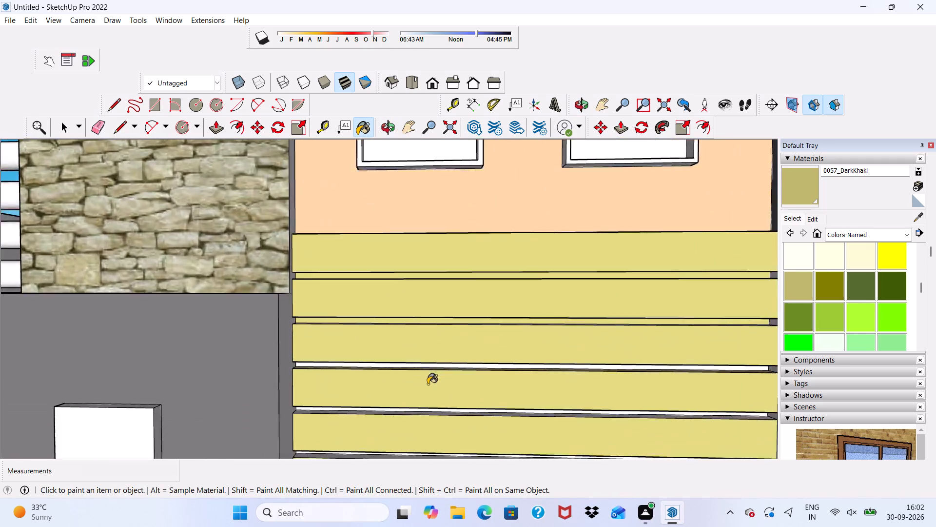
{"action": "scroll", "coordinate": [428, 384], "scroll_direction": "up", "scroll_amount": 5}
{"action": "left_click", "coordinate": [432, 348]}
{"action": "left_click", "coordinate": [410, 437]}
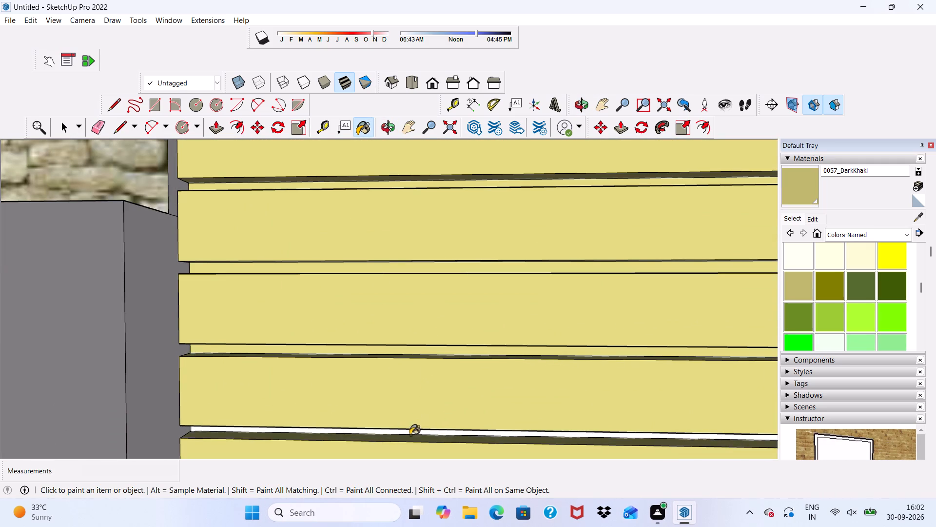
{"action": "scroll", "coordinate": [405, 385], "scroll_direction": "down", "scroll_amount": 17}
{"action": "scroll", "coordinate": [415, 376], "scroll_direction": "up", "scroll_amount": 10}
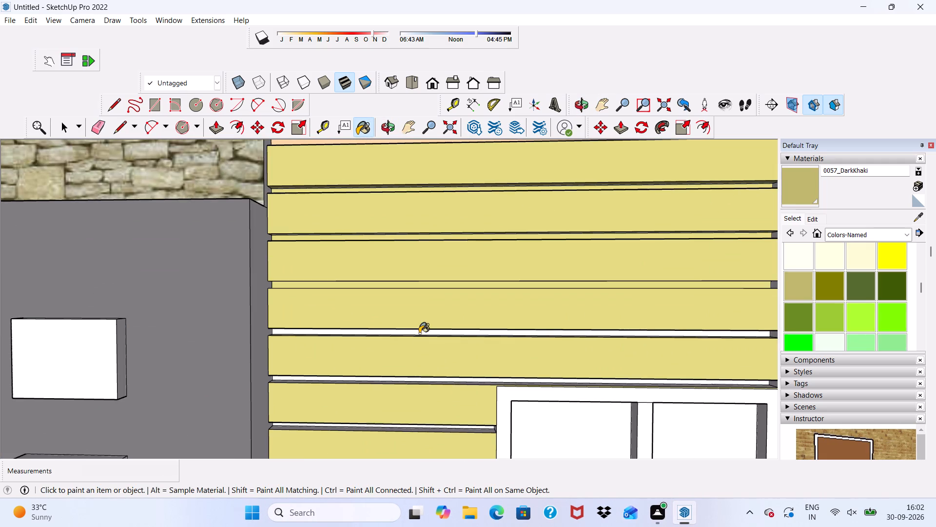
{"action": "left_click", "coordinate": [419, 330]}
{"action": "scroll", "coordinate": [418, 365], "scroll_direction": "up", "scroll_amount": 9}
{"action": "left_click", "coordinate": [417, 310]}
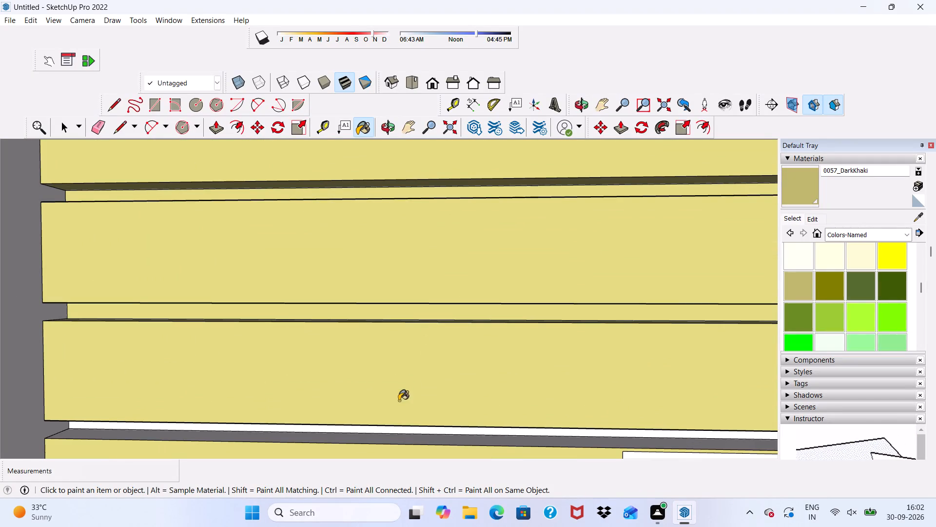
{"action": "left_click", "coordinate": [384, 430]}
{"action": "scroll", "coordinate": [384, 431], "scroll_direction": "down", "scroll_amount": 13}
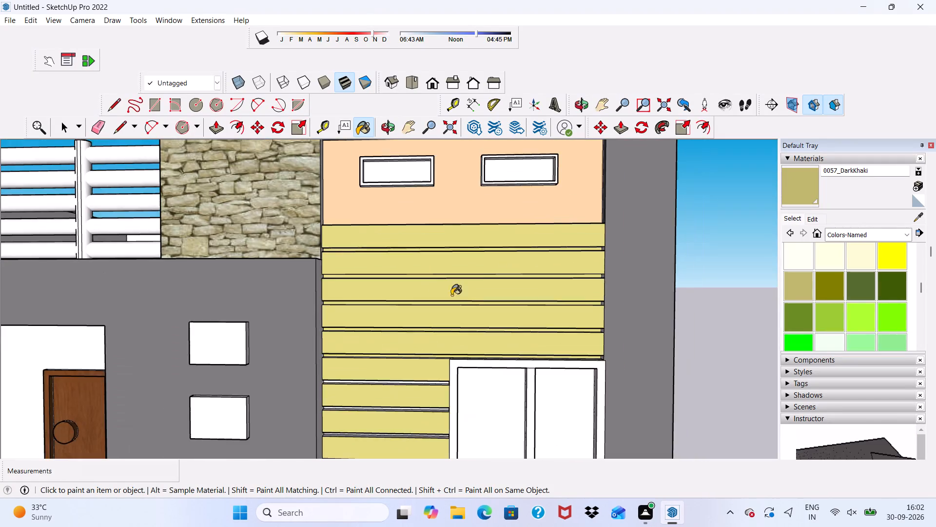
Apply 0057_DarkKhaki to the top faces of the lowest full-width strip above the window and the five uppermost short strips beside it.
{"action": "scroll", "coordinate": [451, 295], "scroll_direction": "down", "scroll_amount": 5}
{"action": "middle_click_drag", "start_coordinate": [474, 284], "coordinate": [374, 376]}
{"action": "middle_click_drag", "start_coordinate": [377, 371], "coordinate": [383, 364]}
{"action": "scroll", "coordinate": [392, 350], "scroll_direction": "up", "scroll_amount": 2}
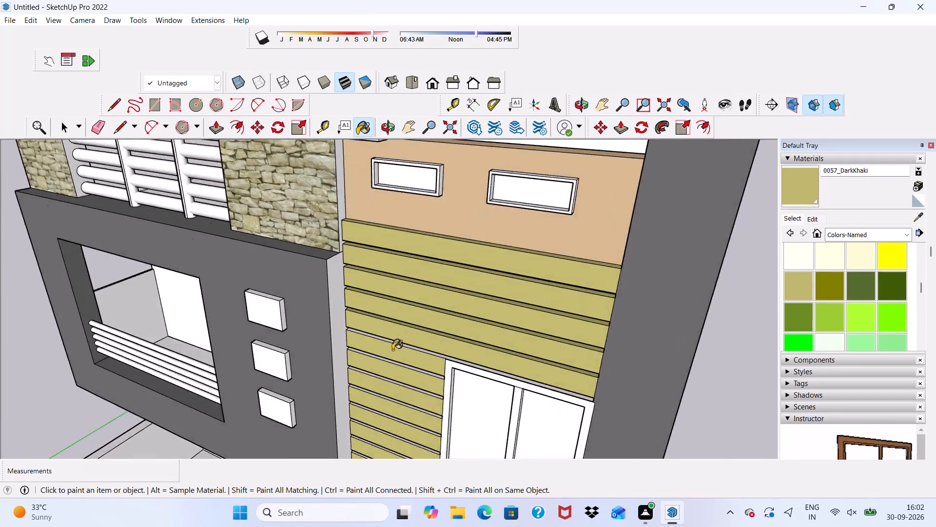
{"action": "scroll", "coordinate": [392, 350], "scroll_direction": "up", "scroll_amount": 7}
{"action": "left_click", "coordinate": [404, 334]}
{"action": "left_click", "coordinate": [405, 380]}
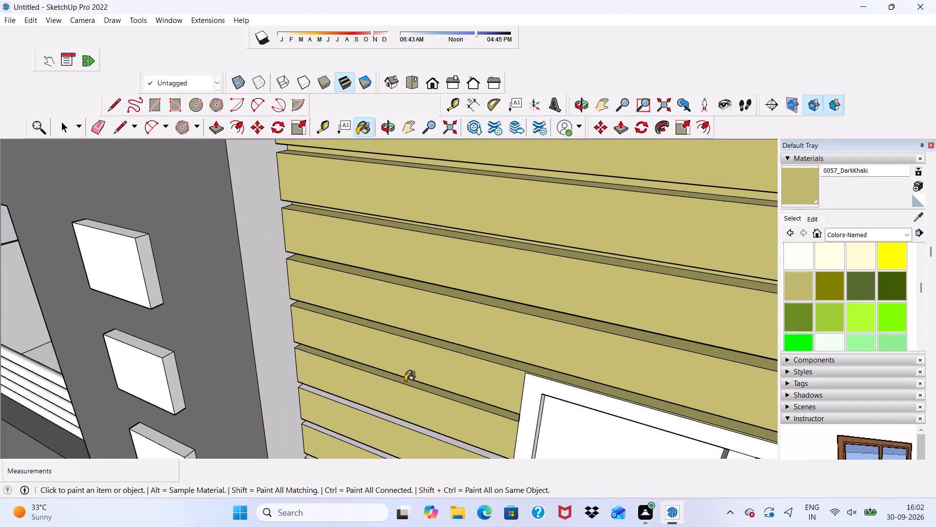
{"action": "left_click", "coordinate": [405, 422]}
{"action": "scroll", "coordinate": [402, 406], "scroll_direction": "down", "scroll_amount": 10}
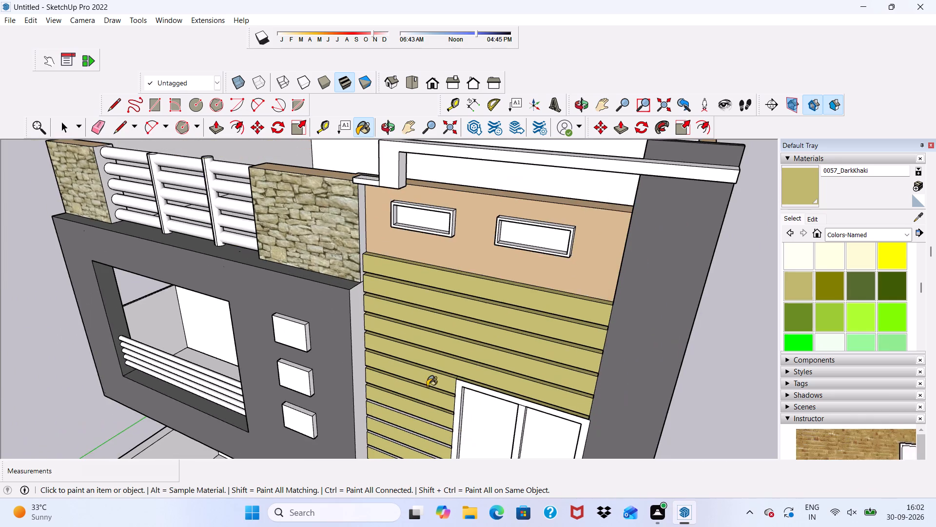
{"action": "scroll", "coordinate": [421, 409], "scroll_direction": "down", "scroll_amount": 10}
{"action": "scroll", "coordinate": [407, 439], "scroll_direction": "up", "scroll_amount": 18}
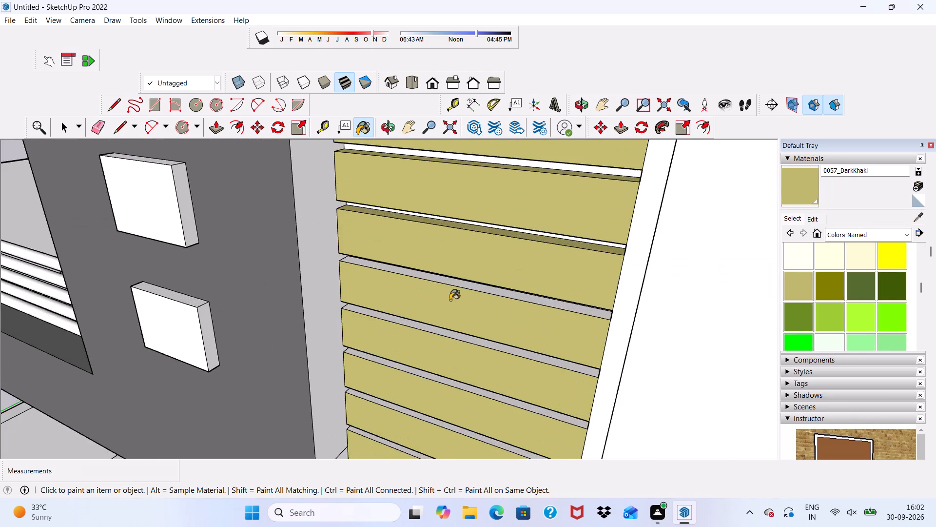
{"action": "scroll", "coordinate": [453, 292], "scroll_direction": "up", "scroll_amount": 5}
{"action": "left_click", "coordinate": [468, 278]}
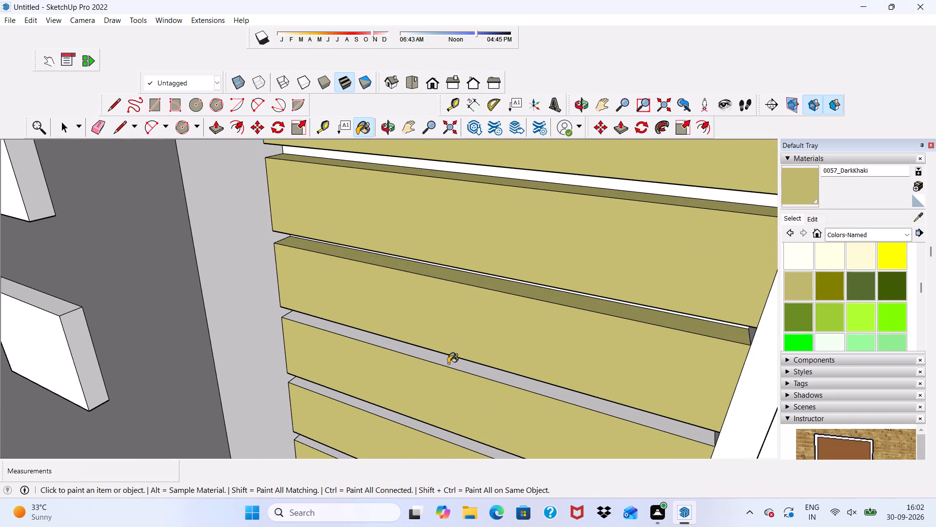
{"action": "left_click", "coordinate": [447, 363]}
{"action": "scroll", "coordinate": [447, 358], "scroll_direction": "down", "scroll_amount": 2}
{"action": "left_click", "coordinate": [419, 413]}
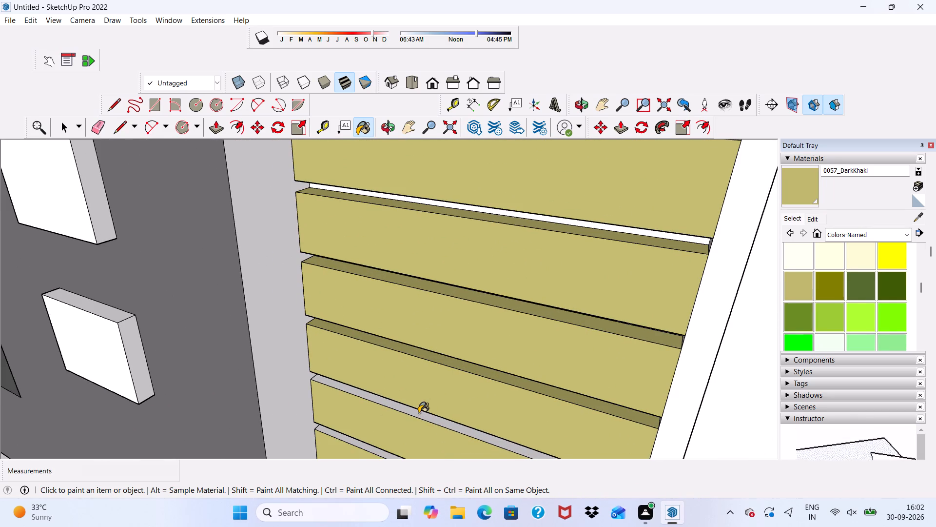
Apply 0057_DarkKhaki to the top faces of the remaining short siding strips and the full-width strips below the window.
{"action": "scroll", "coordinate": [414, 397], "scroll_direction": "down", "scroll_amount": 14}
{"action": "scroll", "coordinate": [479, 241], "scroll_direction": "up", "scroll_amount": 2}
{"action": "scroll", "coordinate": [488, 278], "scroll_direction": "down", "scroll_amount": 1}
{"action": "scroll", "coordinate": [461, 376], "scroll_direction": "up", "scroll_amount": 3}
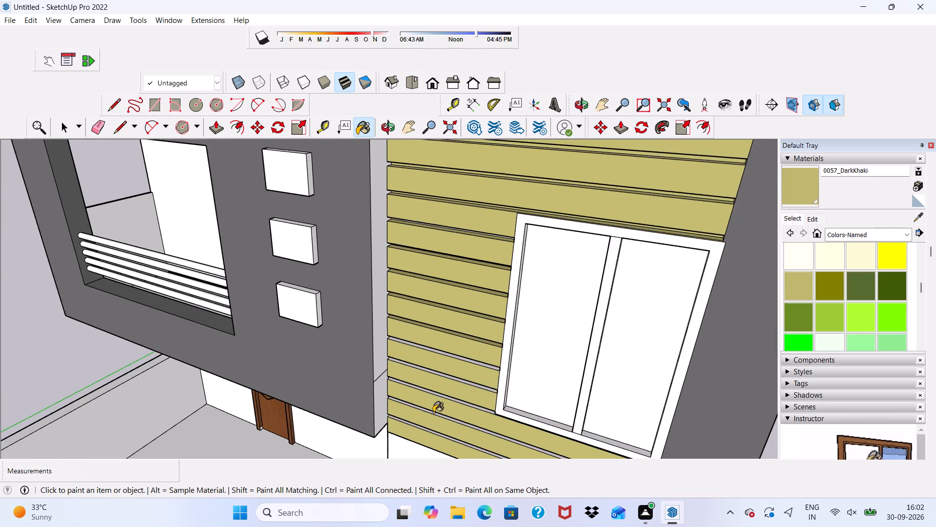
{"action": "scroll", "coordinate": [433, 412], "scroll_direction": "up", "scroll_amount": 2}
{"action": "scroll", "coordinate": [428, 314], "scroll_direction": "up", "scroll_amount": 1}
{"action": "left_click_drag", "start_coordinate": [432, 313], "coordinate": [433, 318]}
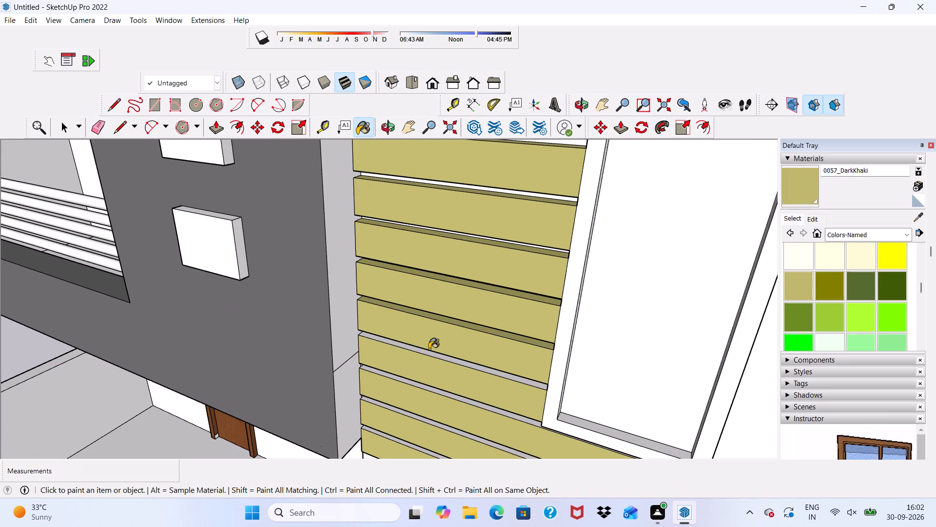
{"action": "left_click_drag", "start_coordinate": [429, 349], "coordinate": [428, 354]}
{"action": "left_click", "coordinate": [418, 385]}
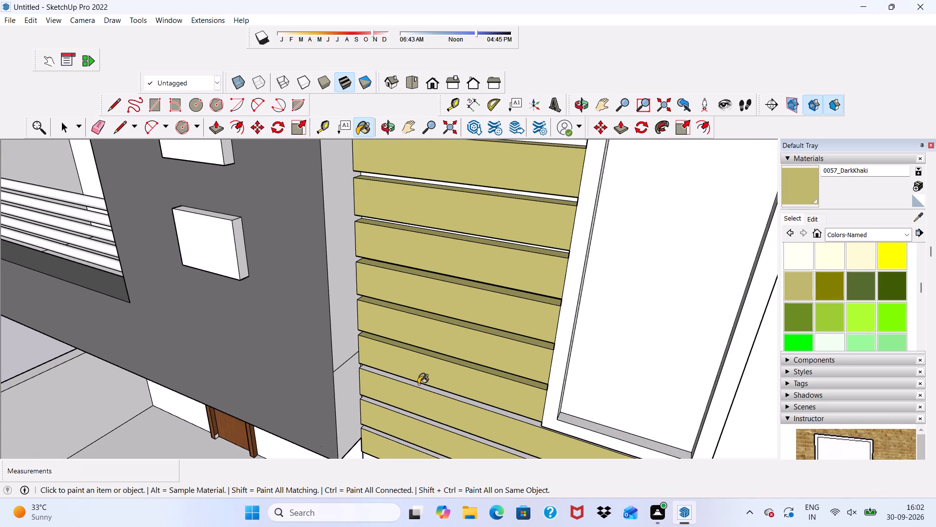
{"action": "left_click", "coordinate": [412, 415]}
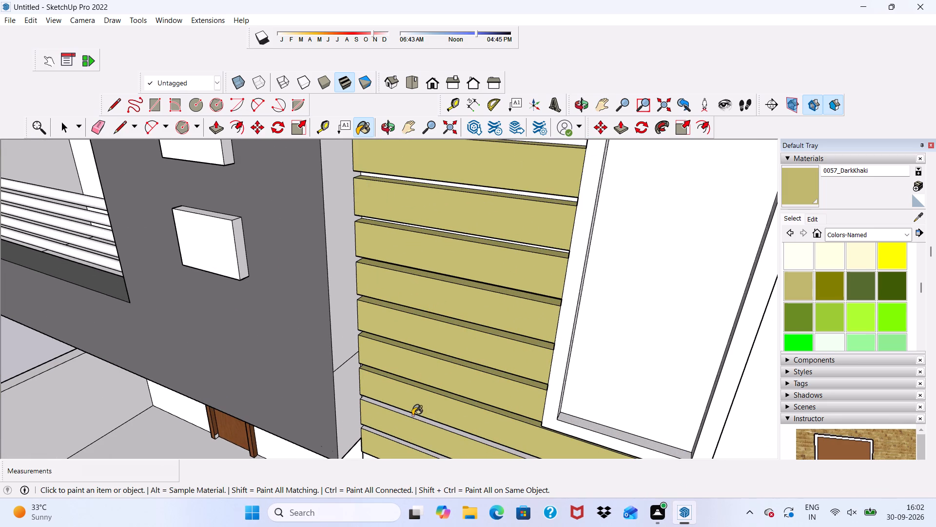
{"action": "left_click", "coordinate": [408, 447]}
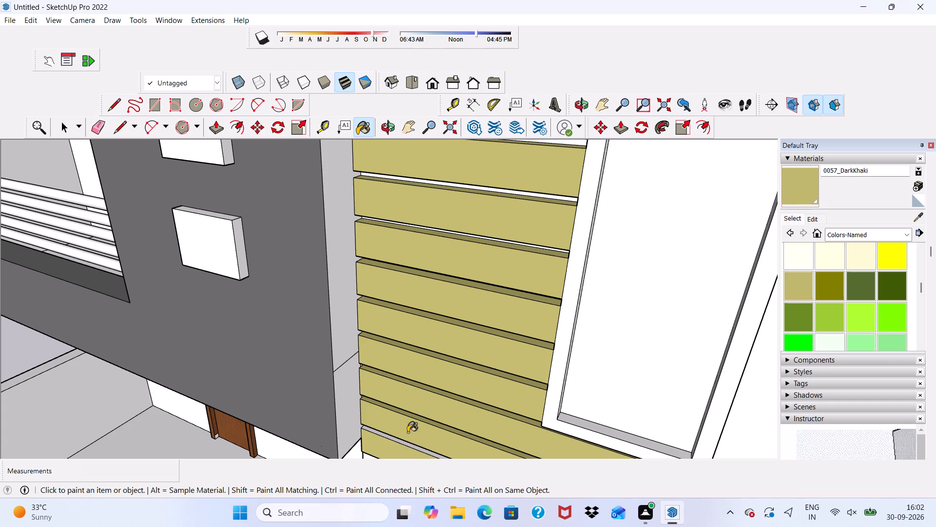
{"action": "scroll", "coordinate": [404, 447], "scroll_direction": "up", "scroll_amount": 4}
{"action": "left_click", "coordinate": [404, 440]}
Inspect the painted siding from below and from the front for faces still missing the khaki colour.
{"action": "scroll", "coordinate": [404, 440], "scroll_direction": "down", "scroll_amount": 4}
{"action": "scroll", "coordinate": [327, 415], "scroll_direction": "down", "scroll_amount": 2}
{"action": "scroll", "coordinate": [333, 403], "scroll_direction": "up", "scroll_amount": 1}
{"action": "scroll", "coordinate": [339, 393], "scroll_direction": "down", "scroll_amount": 7}
{"action": "middle_click_drag", "start_coordinate": [452, 346], "coordinate": [638, 86]}
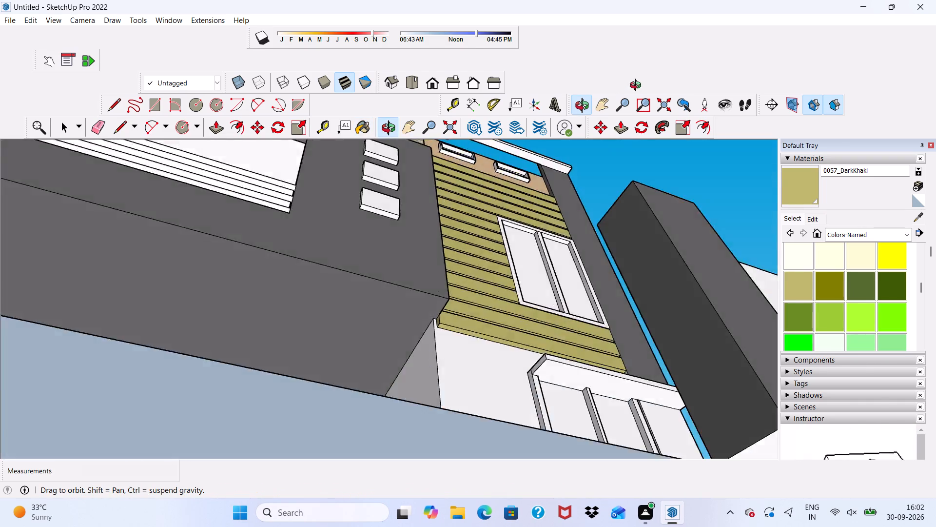
{"action": "middle_click_drag", "start_coordinate": [638, 86], "coordinate": [548, 355]}
{"action": "scroll", "coordinate": [549, 351], "scroll_direction": "up", "scroll_amount": 2}
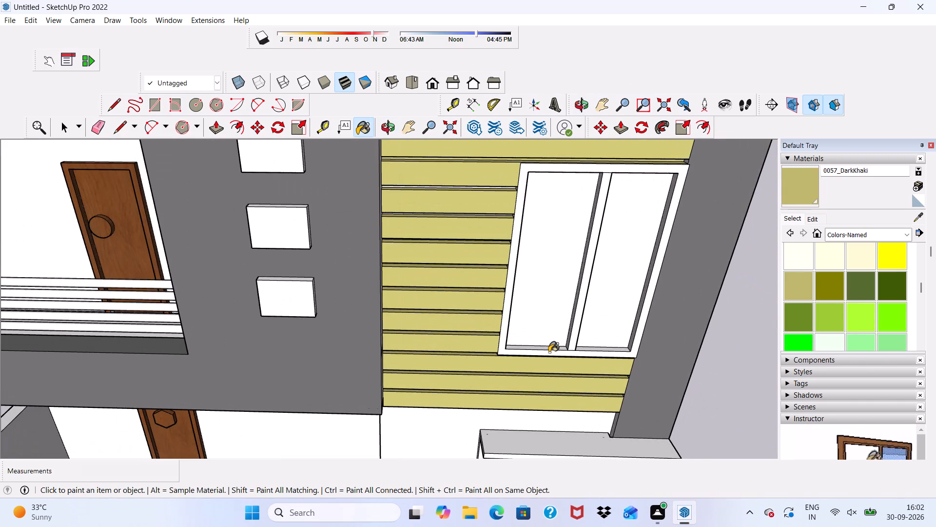
{"action": "scroll", "coordinate": [626, 315], "scroll_direction": "down", "scroll_amount": 2}
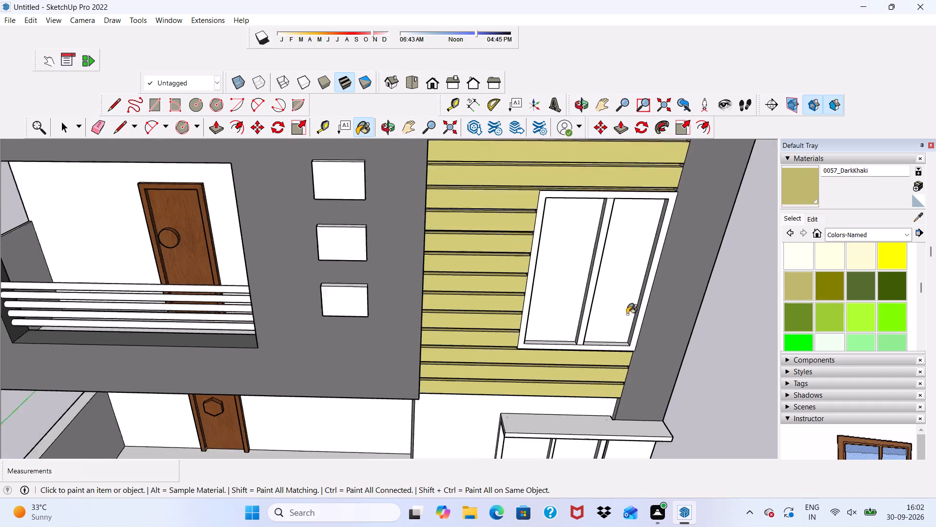
{"action": "scroll", "coordinate": [627, 314], "scroll_direction": "down", "scroll_amount": 10}
{"action": "middle_click_drag", "start_coordinate": [502, 298], "coordinate": [463, 253]}
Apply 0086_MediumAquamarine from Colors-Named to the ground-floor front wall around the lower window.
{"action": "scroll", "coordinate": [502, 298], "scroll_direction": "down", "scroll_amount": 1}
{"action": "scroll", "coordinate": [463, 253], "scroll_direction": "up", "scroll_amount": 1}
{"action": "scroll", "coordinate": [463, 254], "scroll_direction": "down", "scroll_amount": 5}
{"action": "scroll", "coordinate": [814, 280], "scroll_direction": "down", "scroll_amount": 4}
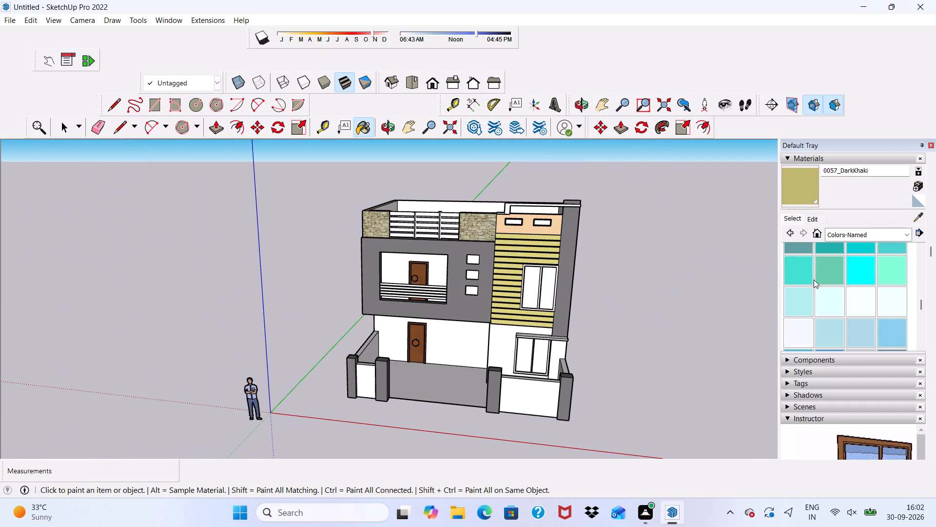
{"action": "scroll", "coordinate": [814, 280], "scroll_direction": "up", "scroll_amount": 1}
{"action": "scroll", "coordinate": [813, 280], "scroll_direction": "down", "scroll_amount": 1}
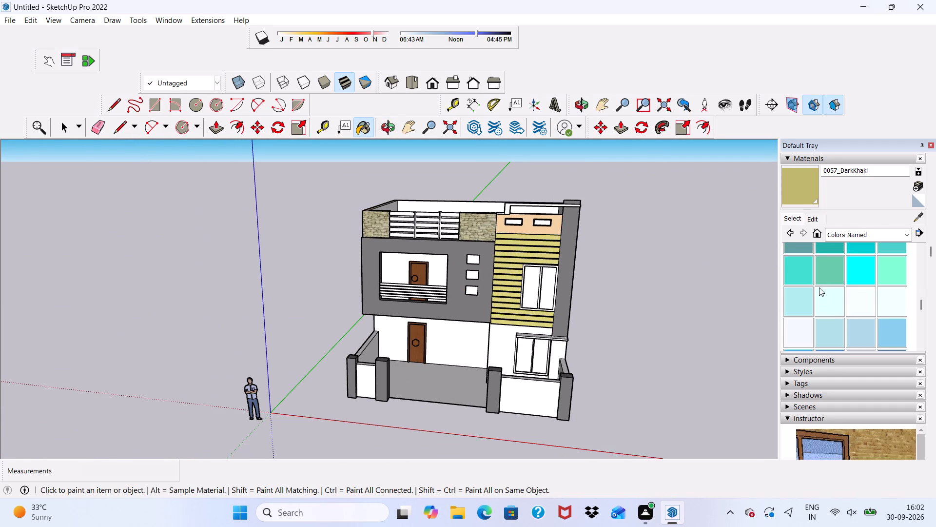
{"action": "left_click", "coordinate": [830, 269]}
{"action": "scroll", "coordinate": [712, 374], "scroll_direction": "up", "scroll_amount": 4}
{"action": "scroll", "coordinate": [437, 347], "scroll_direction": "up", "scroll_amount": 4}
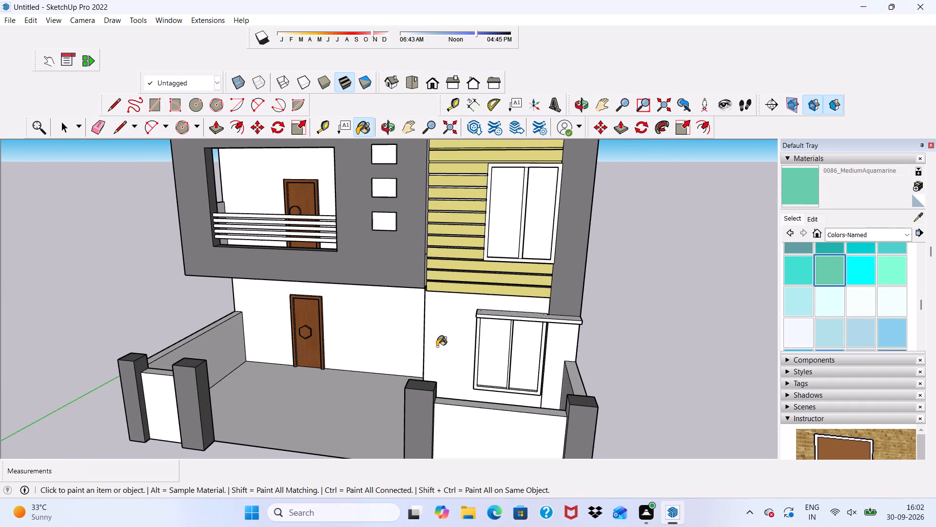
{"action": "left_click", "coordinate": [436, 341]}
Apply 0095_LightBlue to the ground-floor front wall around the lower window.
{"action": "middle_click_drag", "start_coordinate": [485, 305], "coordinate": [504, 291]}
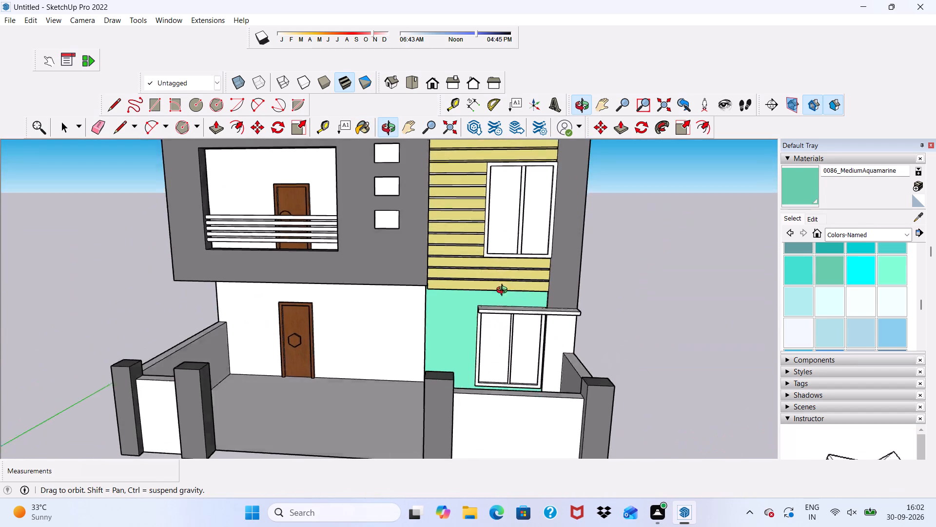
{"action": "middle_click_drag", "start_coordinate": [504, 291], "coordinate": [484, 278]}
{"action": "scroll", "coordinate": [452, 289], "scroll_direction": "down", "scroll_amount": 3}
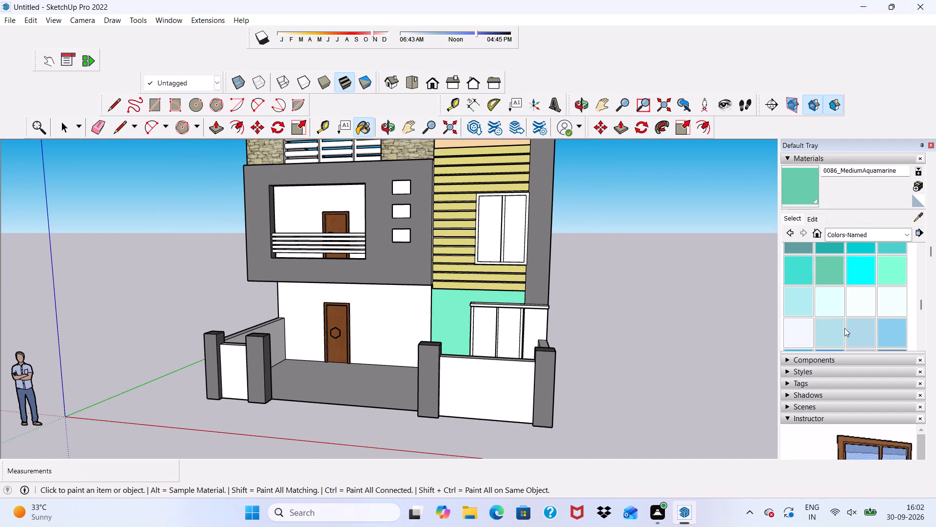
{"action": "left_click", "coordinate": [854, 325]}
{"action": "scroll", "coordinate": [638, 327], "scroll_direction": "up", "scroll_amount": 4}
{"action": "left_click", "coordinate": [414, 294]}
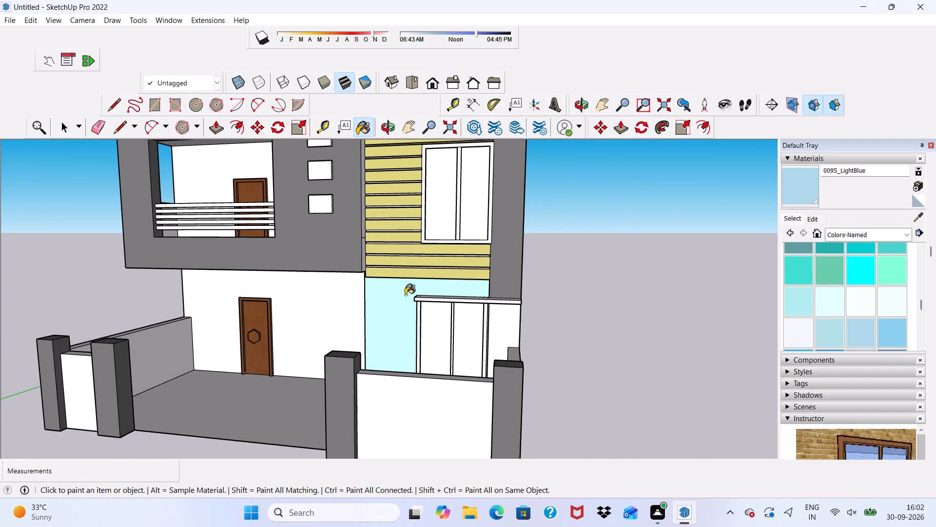
Apply 0110_LightSlateGray from Colors-Named to the ground-floor front wall around the lower window.
{"action": "scroll", "coordinate": [392, 295], "scroll_direction": "up", "scroll_amount": 6}
{"action": "middle_click_drag", "start_coordinate": [363, 293], "coordinate": [515, 280]}
{"action": "scroll", "coordinate": [732, 256], "scroll_direction": "up", "scroll_amount": 1}
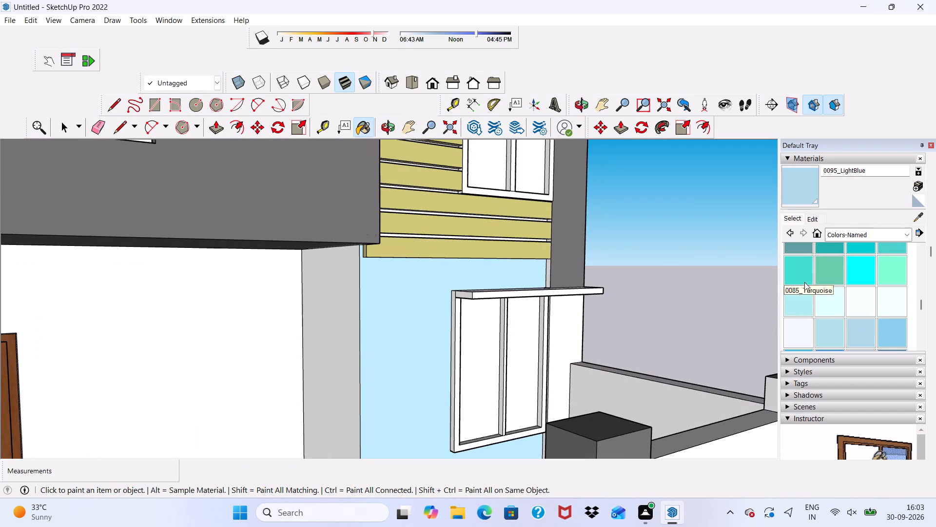
{"action": "scroll", "coordinate": [805, 282], "scroll_direction": "down", "scroll_amount": 3}
{"action": "left_click", "coordinate": [824, 270]}
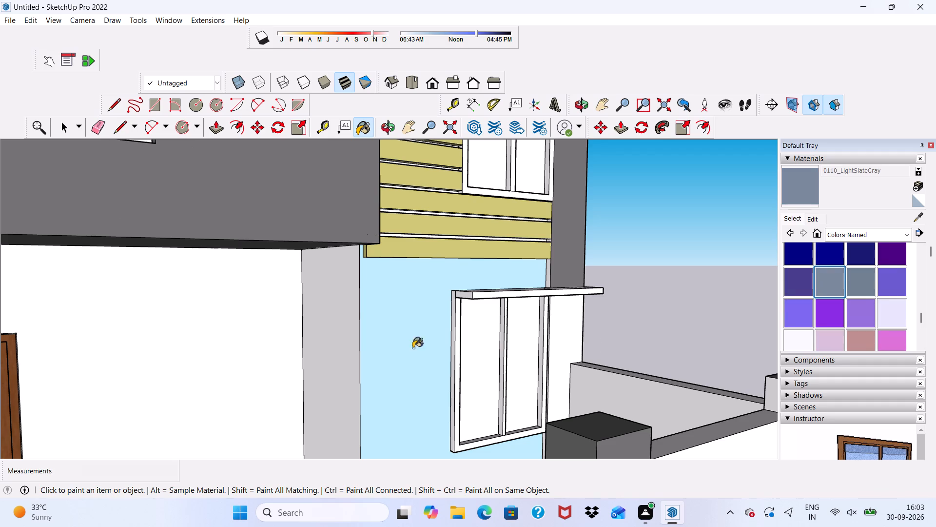
{"action": "scroll", "coordinate": [400, 345], "scroll_direction": "up", "scroll_amount": 4}
{"action": "left_click", "coordinate": [400, 344]}
{"action": "scroll", "coordinate": [401, 340], "scroll_direction": "down", "scroll_amount": 6}
Apply 0110_LightSlateGray to the side face of the same ground-floor wall, beneath the gray projection.
{"action": "middle_click_drag", "start_coordinate": [401, 337], "coordinate": [270, 304]}
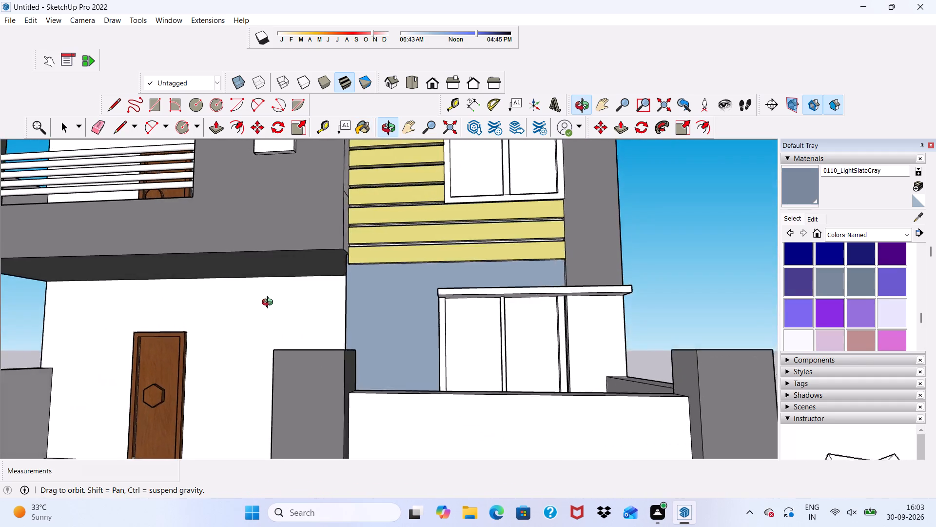
{"action": "middle_click_drag", "start_coordinate": [270, 304], "coordinate": [473, 354]}
{"action": "left_click", "coordinate": [359, 345]}
{"action": "scroll", "coordinate": [359, 345], "scroll_direction": "down", "scroll_amount": 4}
{"action": "middle_click_drag", "start_coordinate": [359, 344], "coordinate": [332, 191]}
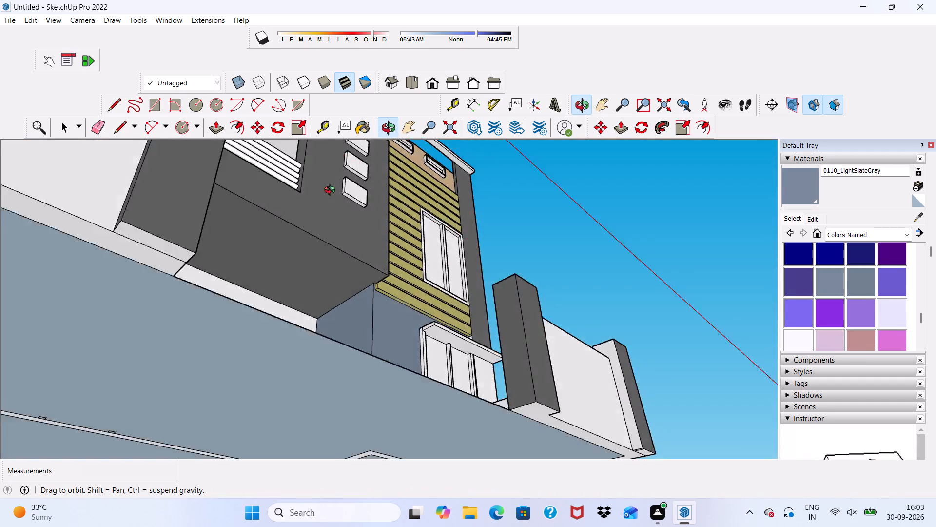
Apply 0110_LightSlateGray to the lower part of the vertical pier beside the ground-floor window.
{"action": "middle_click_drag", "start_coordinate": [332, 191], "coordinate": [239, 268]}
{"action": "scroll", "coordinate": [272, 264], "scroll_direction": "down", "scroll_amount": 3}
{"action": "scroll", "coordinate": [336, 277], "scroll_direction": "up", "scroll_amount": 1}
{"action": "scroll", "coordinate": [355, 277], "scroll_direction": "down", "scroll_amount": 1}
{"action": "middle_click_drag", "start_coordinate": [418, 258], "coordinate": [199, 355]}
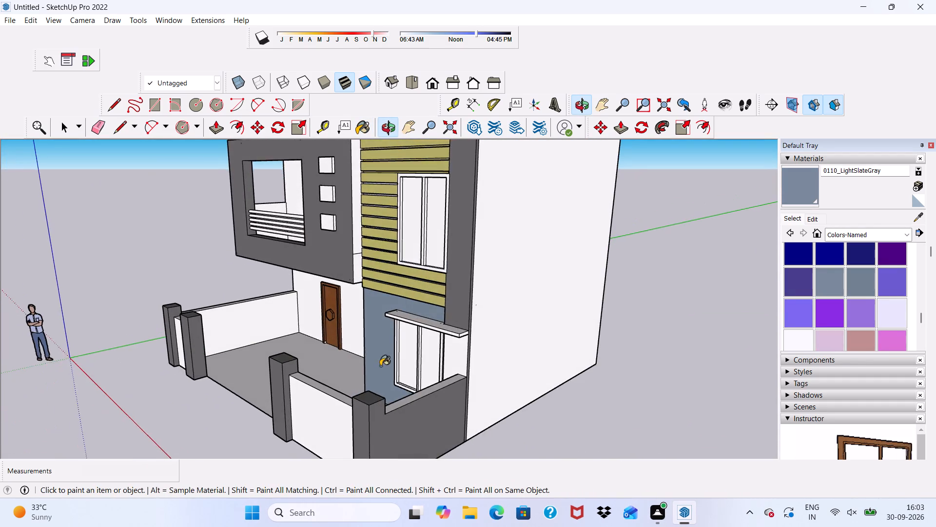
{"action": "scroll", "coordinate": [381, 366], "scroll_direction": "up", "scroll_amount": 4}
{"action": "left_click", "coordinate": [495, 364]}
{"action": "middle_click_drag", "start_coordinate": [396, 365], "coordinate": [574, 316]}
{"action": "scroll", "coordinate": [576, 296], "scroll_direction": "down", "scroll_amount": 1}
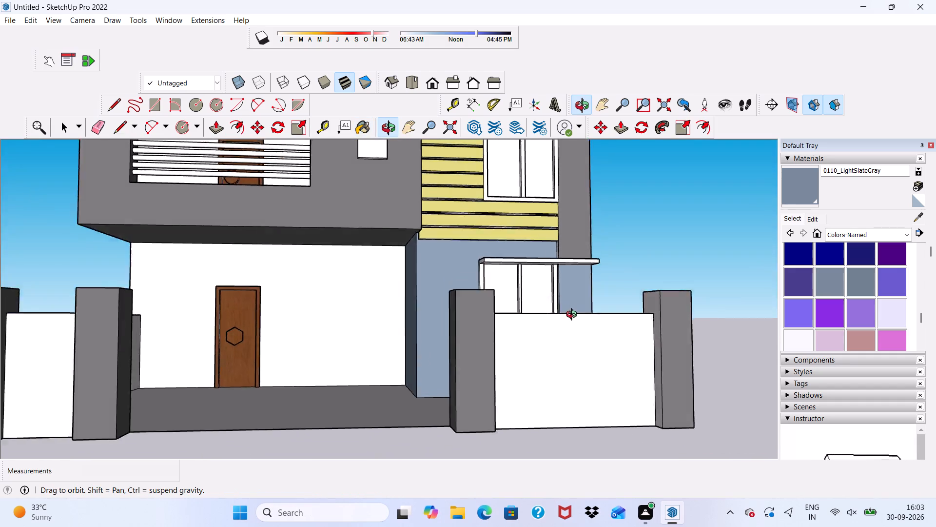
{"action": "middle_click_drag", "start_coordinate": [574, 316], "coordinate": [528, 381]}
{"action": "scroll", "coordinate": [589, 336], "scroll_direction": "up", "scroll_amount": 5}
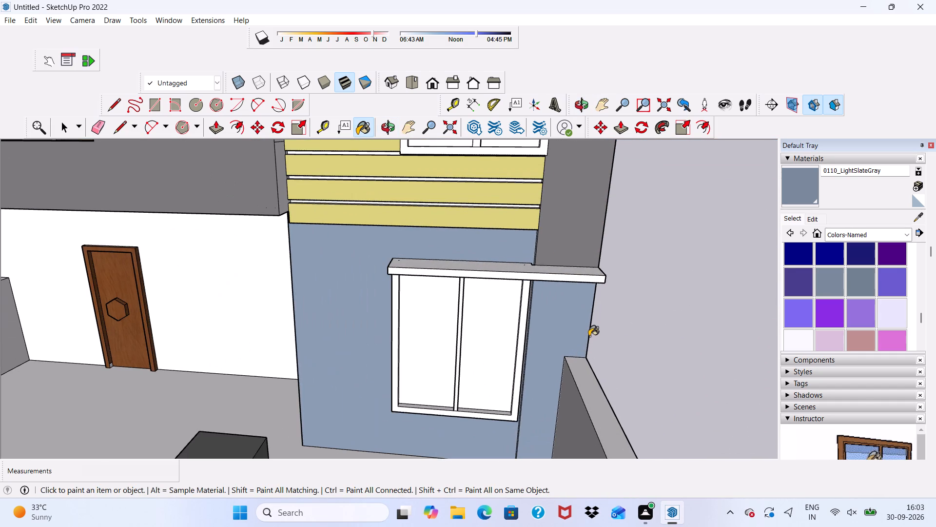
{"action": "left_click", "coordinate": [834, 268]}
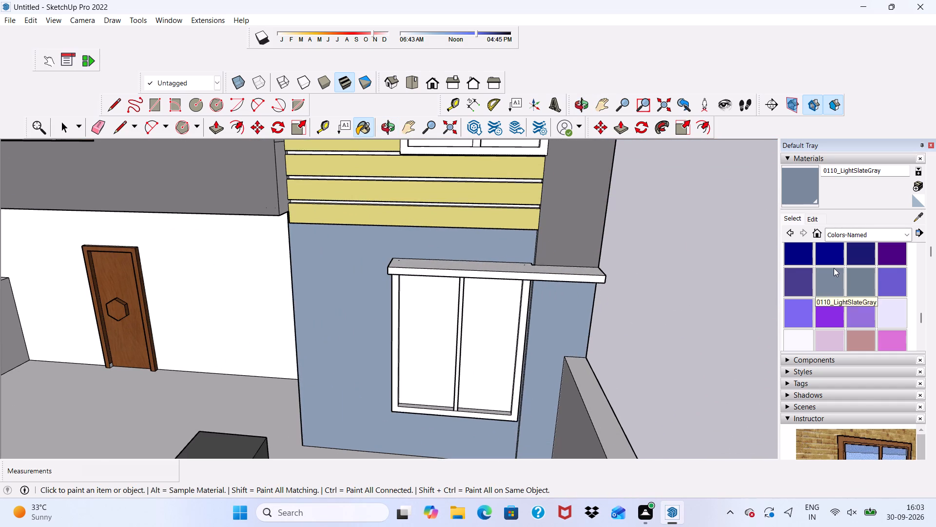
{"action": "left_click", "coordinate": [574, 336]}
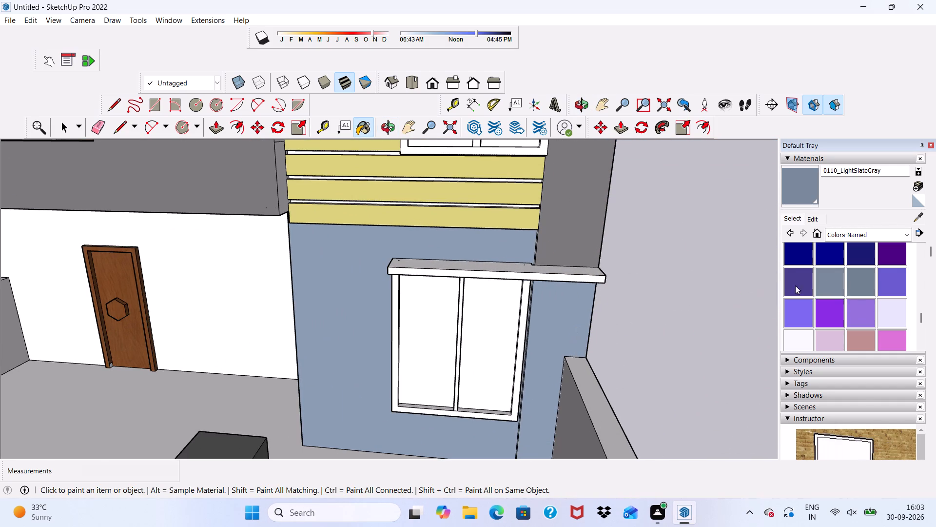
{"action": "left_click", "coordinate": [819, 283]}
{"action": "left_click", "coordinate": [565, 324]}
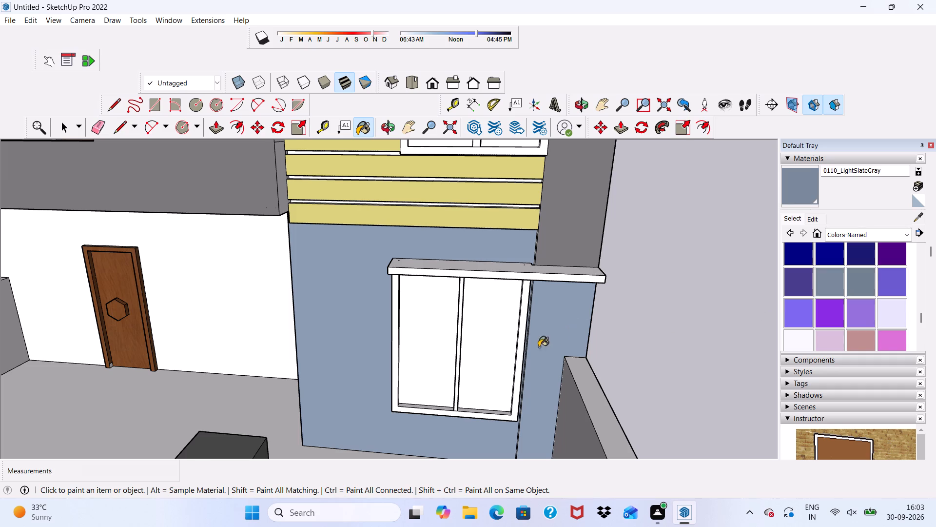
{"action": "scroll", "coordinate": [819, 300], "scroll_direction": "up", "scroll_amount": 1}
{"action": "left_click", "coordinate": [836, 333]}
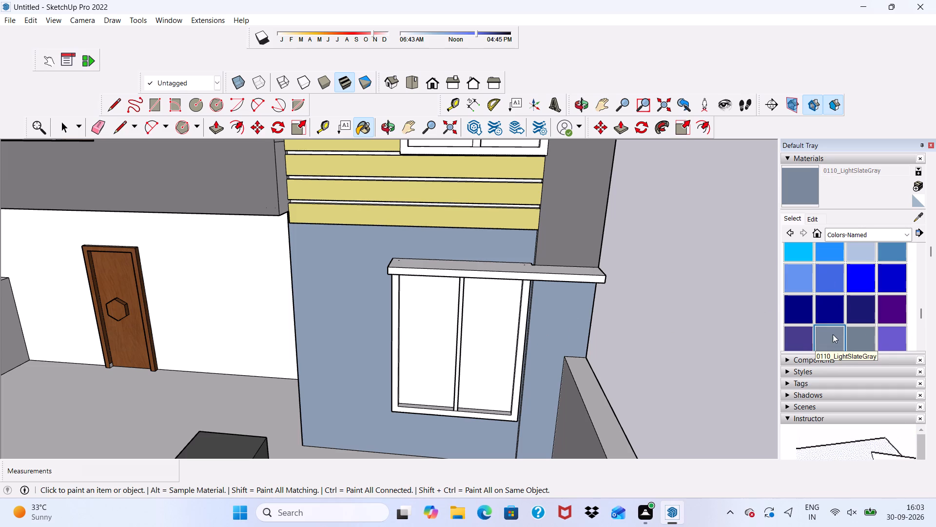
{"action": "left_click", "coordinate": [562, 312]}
Apply 0133_Gray from Colors-Named to the lower part of the vertical pier beside the ground-floor window.
{"action": "scroll", "coordinate": [833, 316], "scroll_direction": "down", "scroll_amount": 5}
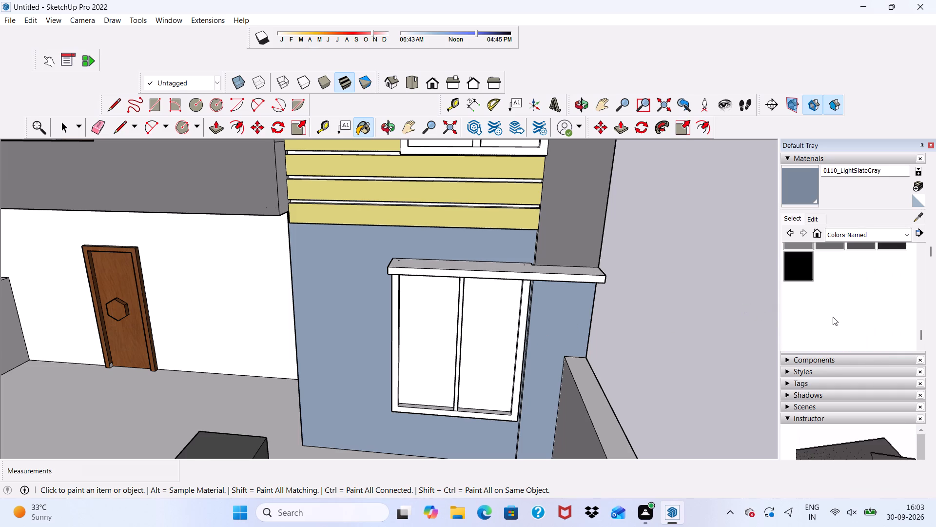
{"action": "scroll", "coordinate": [840, 291], "scroll_direction": "up", "scroll_amount": 1}
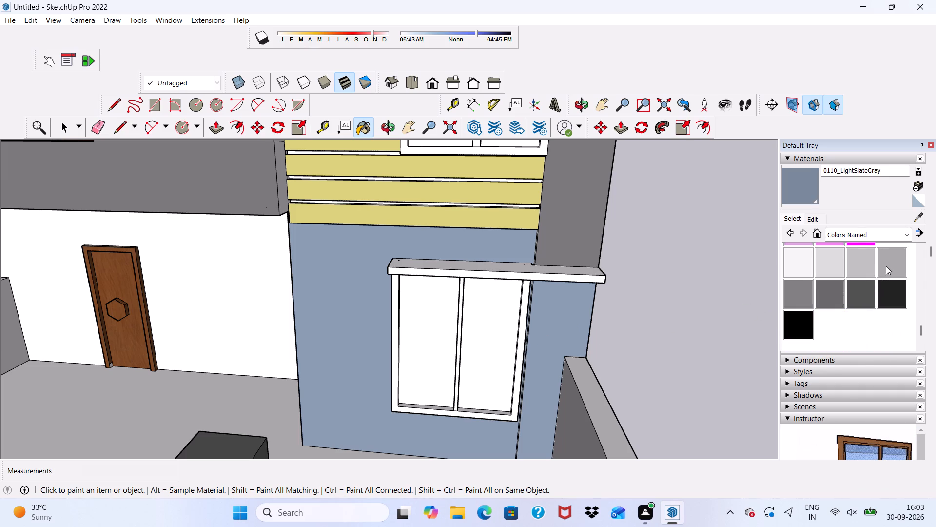
{"action": "left_click", "coordinate": [796, 286]}
{"action": "left_click", "coordinate": [573, 318]}
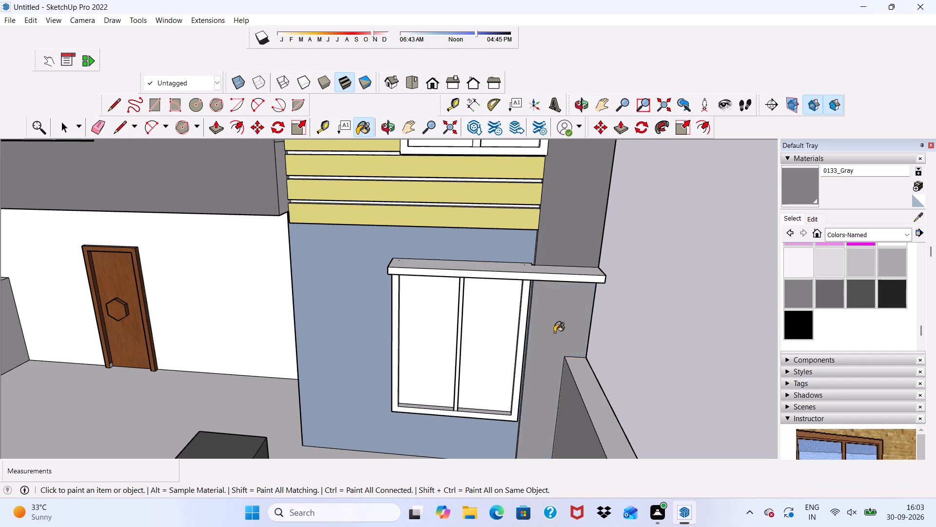
{"action": "scroll", "coordinate": [492, 354], "scroll_direction": "up", "scroll_amount": 4}
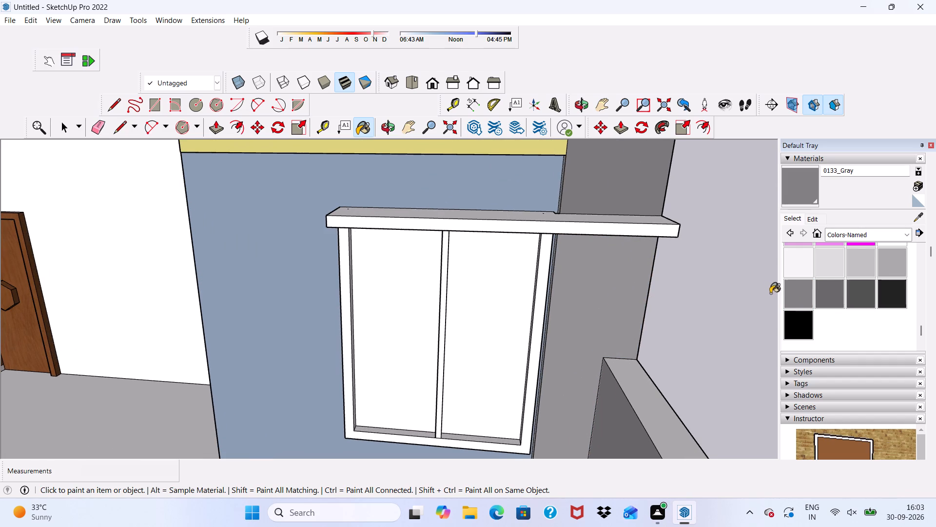
{"action": "left_click", "coordinate": [789, 299]}
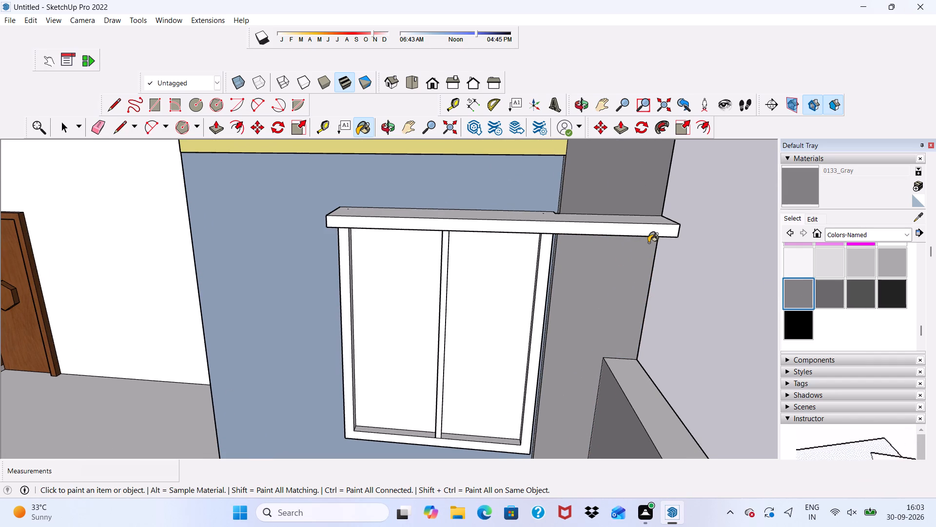
{"action": "scroll", "coordinate": [648, 243], "scroll_direction": "down", "scroll_amount": 9}
{"action": "left_click", "coordinate": [613, 277]}
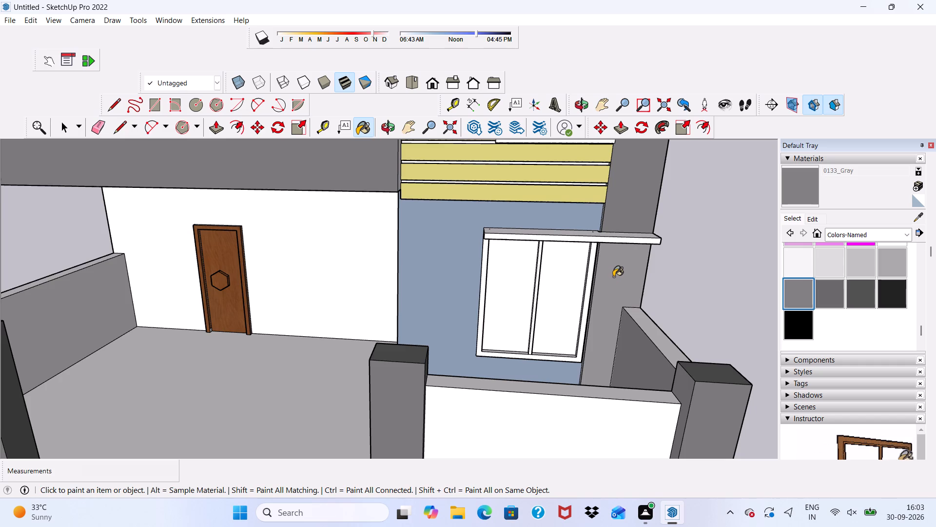
Examine the pier beside the ground-floor window and the colours of the whole front elevation.
{"action": "scroll", "coordinate": [613, 278], "scroll_direction": "up", "scroll_amount": 5}
{"action": "middle_click_drag", "start_coordinate": [606, 272], "coordinate": [588, 302]}
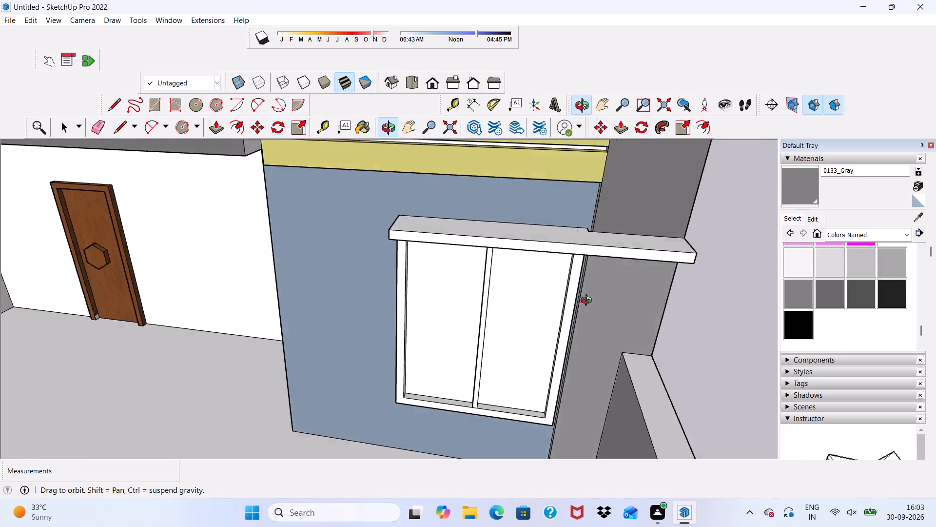
{"action": "middle_click_drag", "start_coordinate": [588, 302], "coordinate": [654, 341]}
{"action": "scroll", "coordinate": [585, 262], "scroll_direction": "up", "scroll_amount": 4}
{"action": "scroll", "coordinate": [597, 309], "scroll_direction": "up", "scroll_amount": 2}
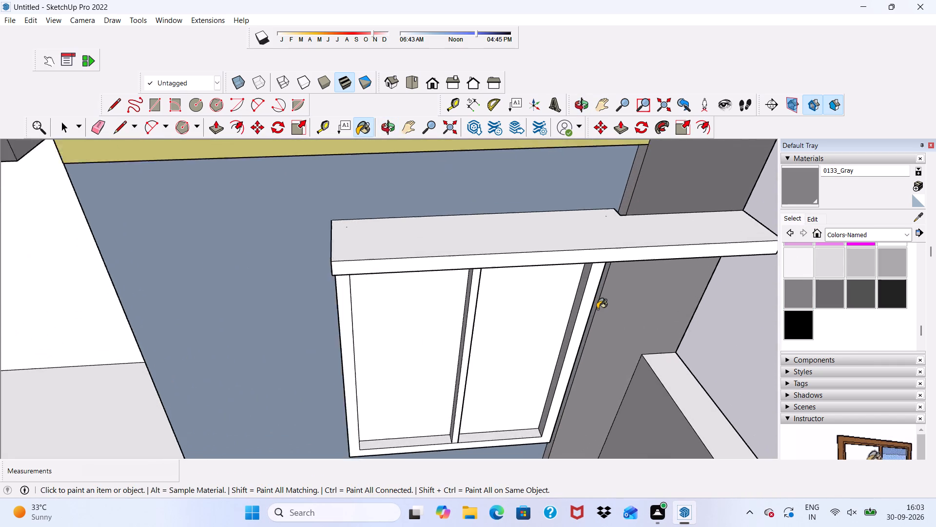
{"action": "scroll", "coordinate": [597, 309], "scroll_direction": "up", "scroll_amount": 3}
{"action": "middle_click_drag", "start_coordinate": [597, 308], "coordinate": [438, 228]}
{"action": "scroll", "coordinate": [408, 275], "scroll_direction": "down", "scroll_amount": 4}
{"action": "scroll", "coordinate": [408, 276], "scroll_direction": "up", "scroll_amount": 1}
{"action": "scroll", "coordinate": [409, 277], "scroll_direction": "down", "scroll_amount": 7}
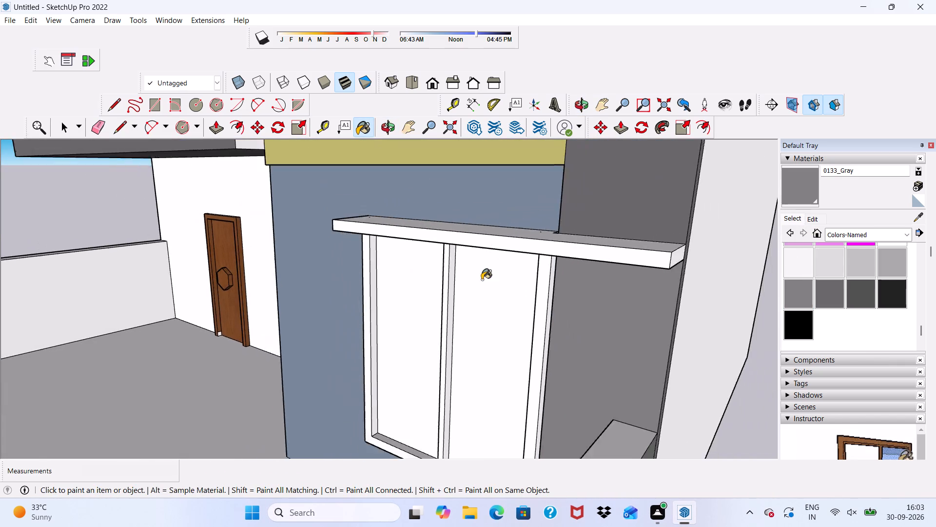
{"action": "scroll", "coordinate": [482, 279], "scroll_direction": "down", "scroll_amount": 1}
{"action": "middle_click_drag", "start_coordinate": [479, 278], "coordinate": [647, 229]}
{"action": "scroll", "coordinate": [647, 229], "scroll_direction": "down", "scroll_amount": 6}
{"action": "scroll", "coordinate": [443, 191], "scroll_direction": "up", "scroll_amount": 1}
{"action": "scroll", "coordinate": [443, 191], "scroll_direction": "down", "scroll_amount": 8}
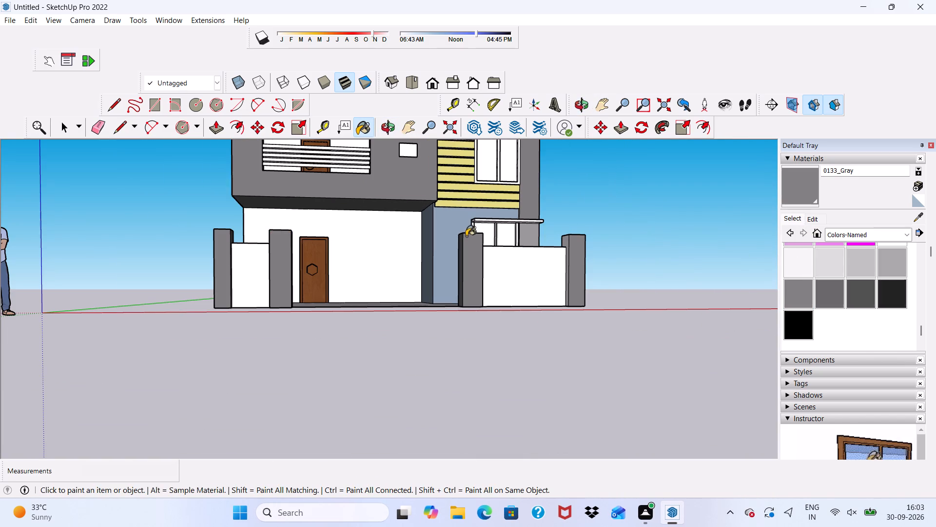
{"action": "scroll", "coordinate": [805, 263], "scroll_direction": "up", "scroll_amount": 2}
{"action": "scroll", "coordinate": [810, 271], "scroll_direction": "down", "scroll_amount": 4}
{"action": "scroll", "coordinate": [246, 257], "scroll_direction": "down", "scroll_amount": 6}
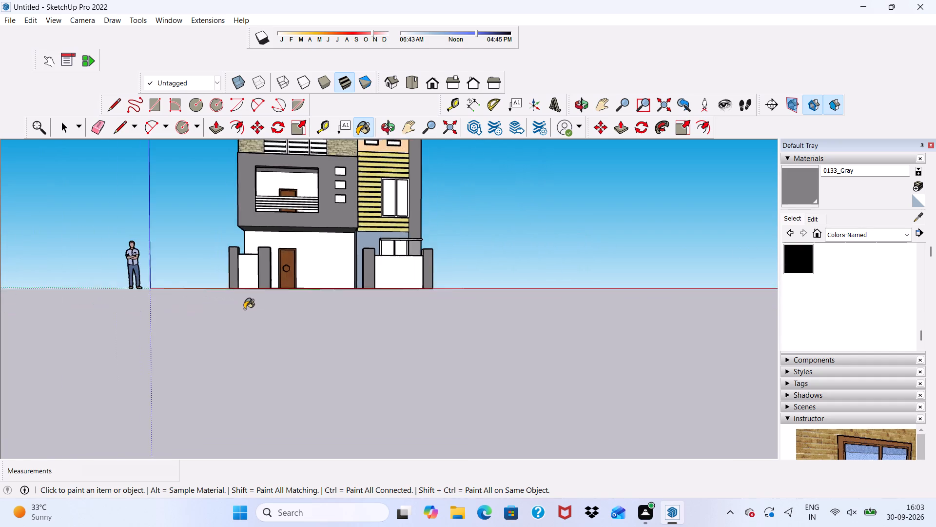
{"action": "scroll", "coordinate": [244, 309], "scroll_direction": "down", "scroll_amount": 7}
{"action": "scroll", "coordinate": [268, 178], "scroll_direction": "up", "scroll_amount": 12}
{"action": "middle_click_drag", "start_coordinate": [280, 197], "coordinate": [176, 270]}
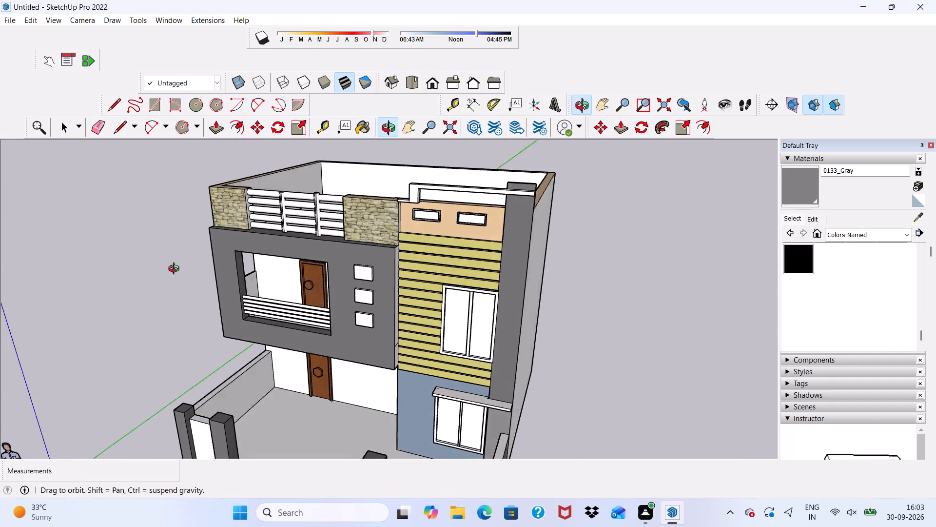
{"action": "middle_click_drag", "start_coordinate": [176, 270], "coordinate": [187, 221]}
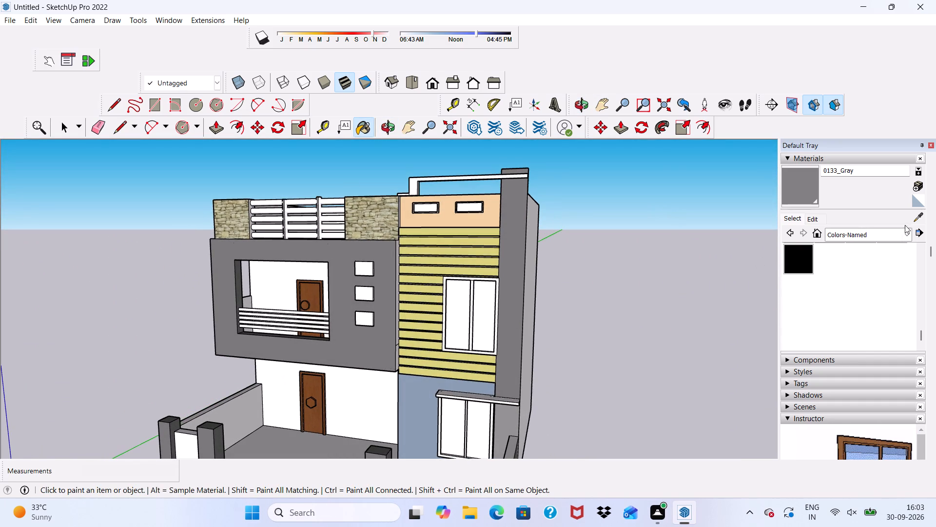
Apply Concrete Aggregate Smoke from Asphalt and Concrete to the five horizontal bars of the terrace railing between the stone parapets.
{"action": "left_click", "coordinate": [907, 229]}
{"action": "left_click", "coordinate": [893, 247]}
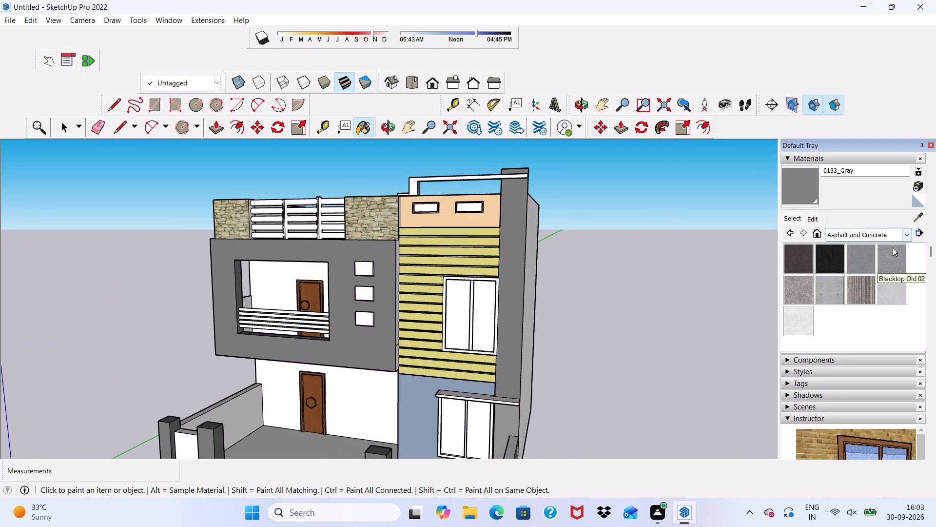
{"action": "left_click", "coordinate": [821, 288]}
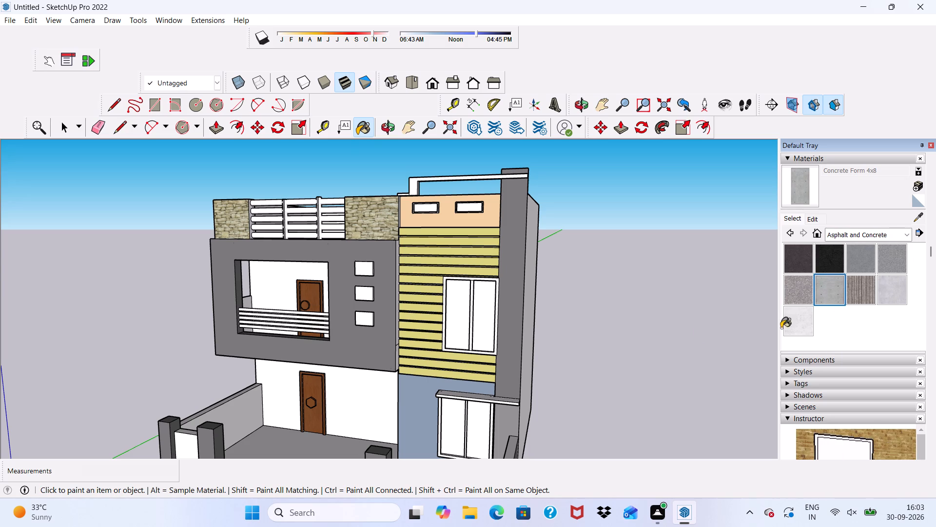
{"action": "left_click", "coordinate": [800, 297]}
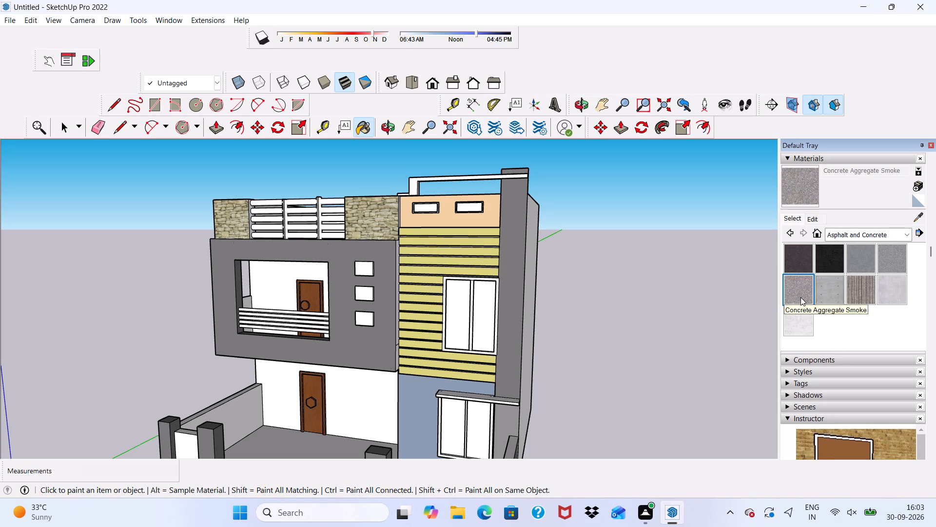
{"action": "scroll", "coordinate": [346, 227], "scroll_direction": "up", "scroll_amount": 11}
{"action": "left_click", "coordinate": [303, 204]}
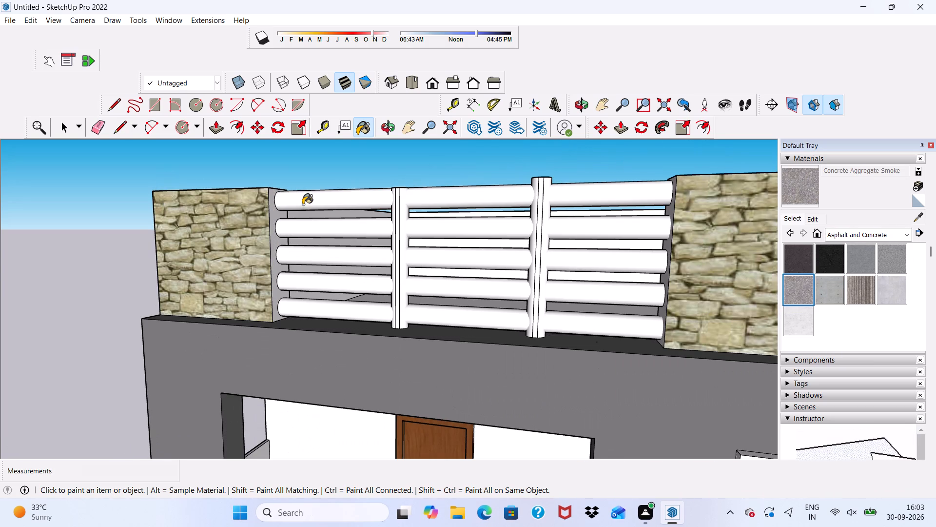
{"action": "left_click", "coordinate": [310, 227]}
{"action": "left_click", "coordinate": [314, 256]}
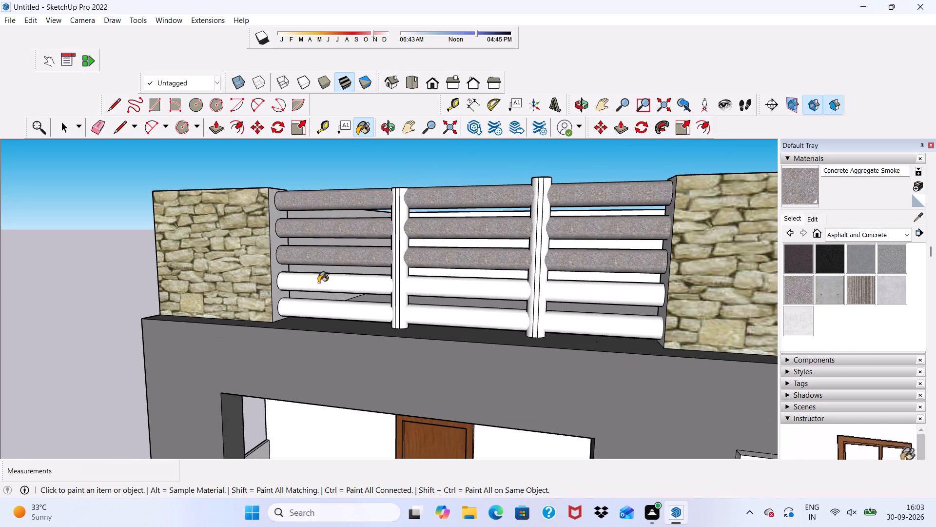
{"action": "left_click", "coordinate": [318, 283]}
{"action": "left_click", "coordinate": [325, 308]}
Apply Concrete Aggregate Smoke to all faces of the two vertical posts of the terrace railing.
{"action": "left_click", "coordinate": [396, 284]}
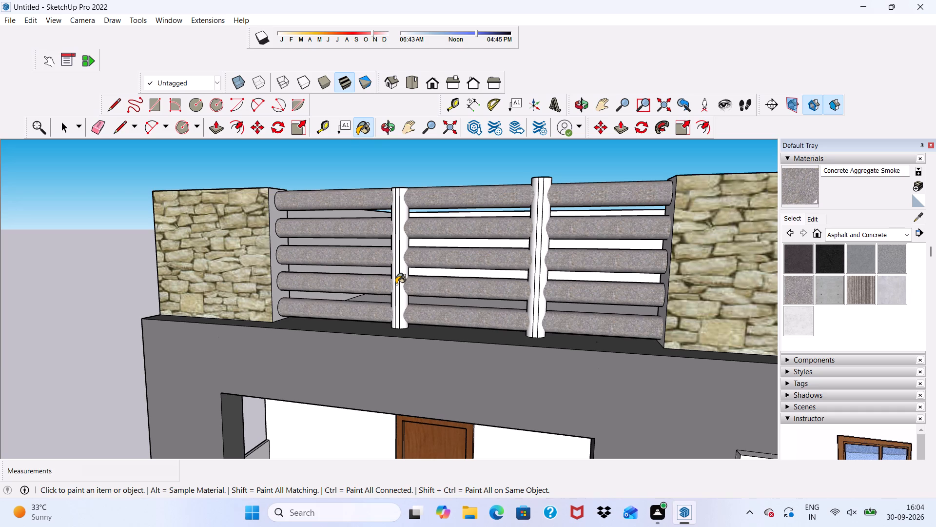
{"action": "scroll", "coordinate": [412, 280], "scroll_direction": "up", "scroll_amount": 5}
{"action": "left_click", "coordinate": [400, 265]}
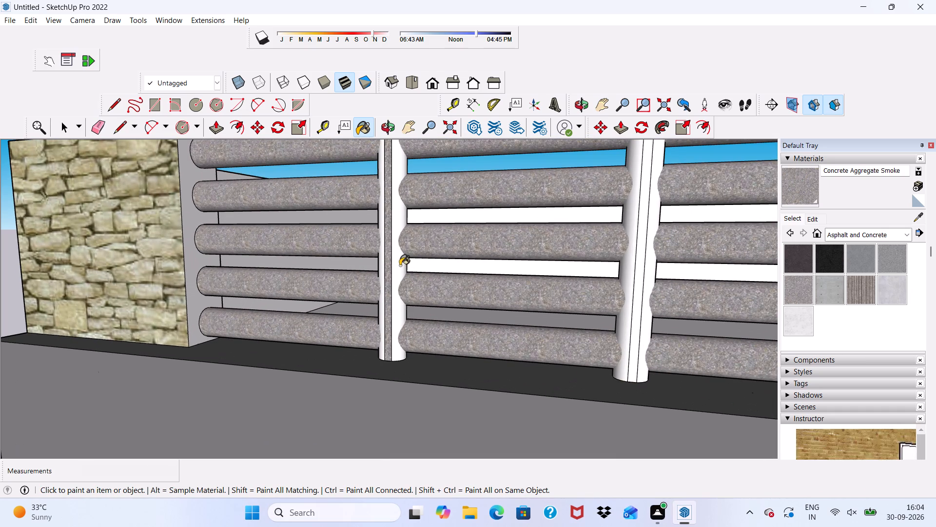
{"action": "left_click", "coordinate": [632, 327]}
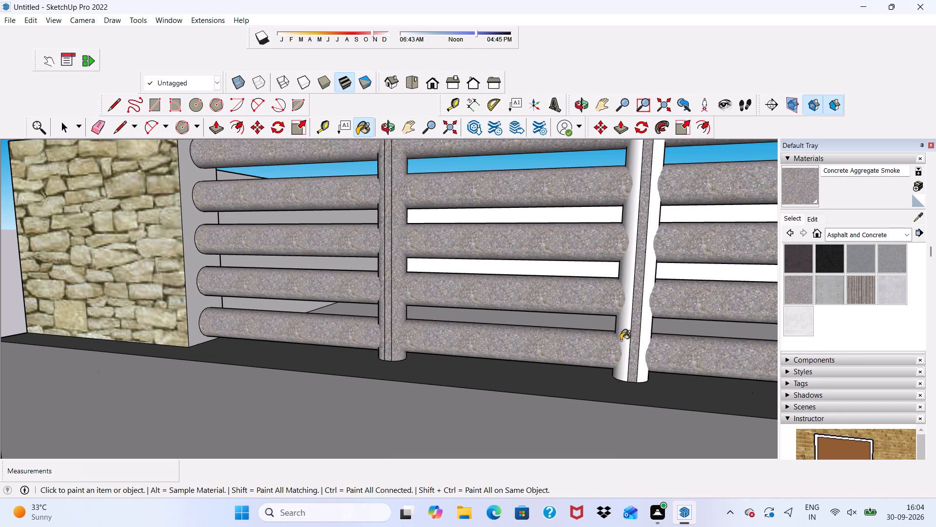
{"action": "left_click", "coordinate": [620, 340]}
{"action": "scroll", "coordinate": [646, 326], "scroll_direction": "down", "scroll_amount": 19}
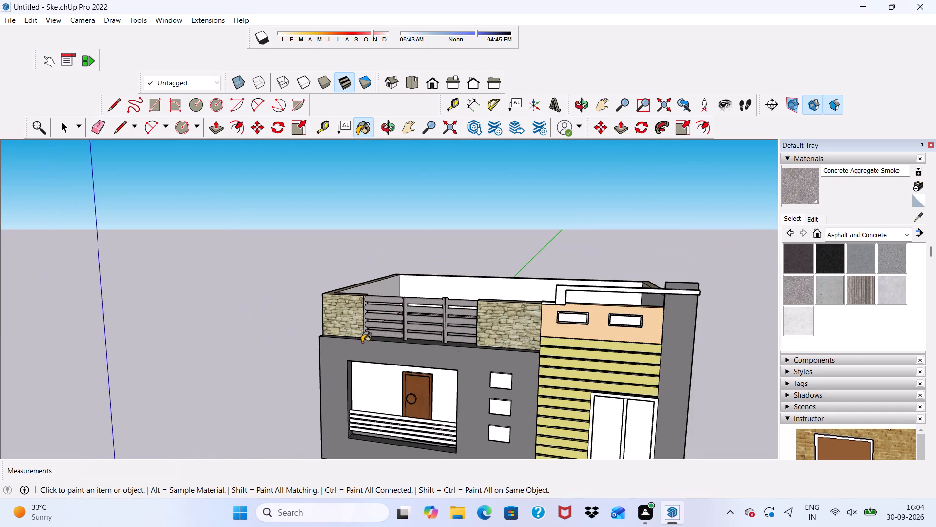
Apply Concrete Aggregate Smoke to the lowest bar of the first-floor balcony railing, keeping the door's wood material.
{"action": "middle_click_drag", "start_coordinate": [362, 342], "coordinate": [412, 329]}
{"action": "scroll", "coordinate": [343, 409], "scroll_direction": "up", "scroll_amount": 6}
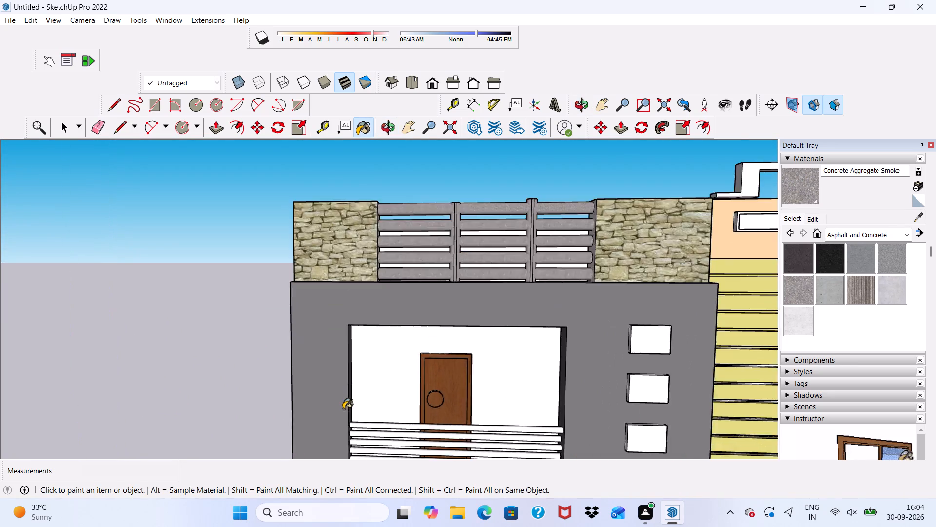
{"action": "scroll", "coordinate": [343, 409], "scroll_direction": "down", "scroll_amount": 6}
{"action": "scroll", "coordinate": [397, 380], "scroll_direction": "up", "scroll_amount": 10}
{"action": "scroll", "coordinate": [383, 377], "scroll_direction": "down", "scroll_amount": 11}
{"action": "scroll", "coordinate": [409, 414], "scroll_direction": "up", "scroll_amount": 5}
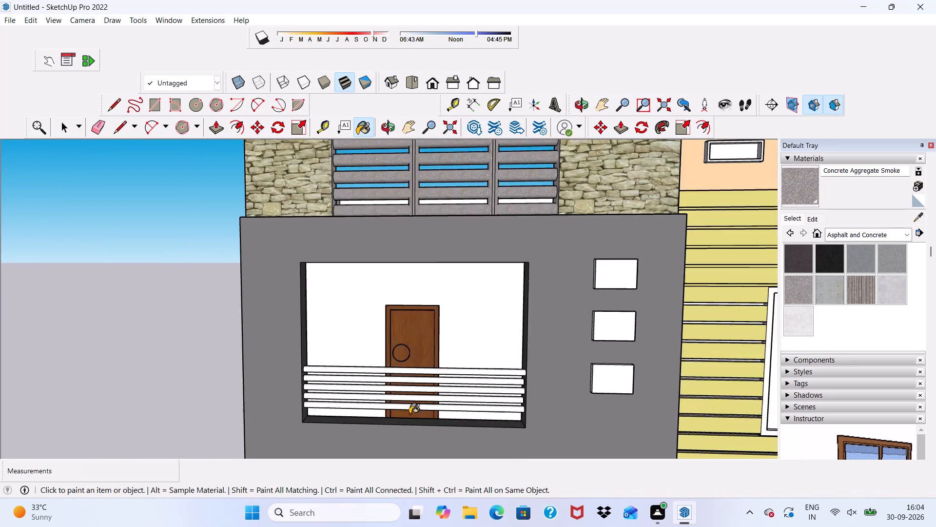
{"action": "scroll", "coordinate": [409, 414], "scroll_direction": "up", "scroll_amount": 8}
{"action": "left_click", "coordinate": [419, 404]}
{"action": "left_click", "coordinate": [429, 384]}
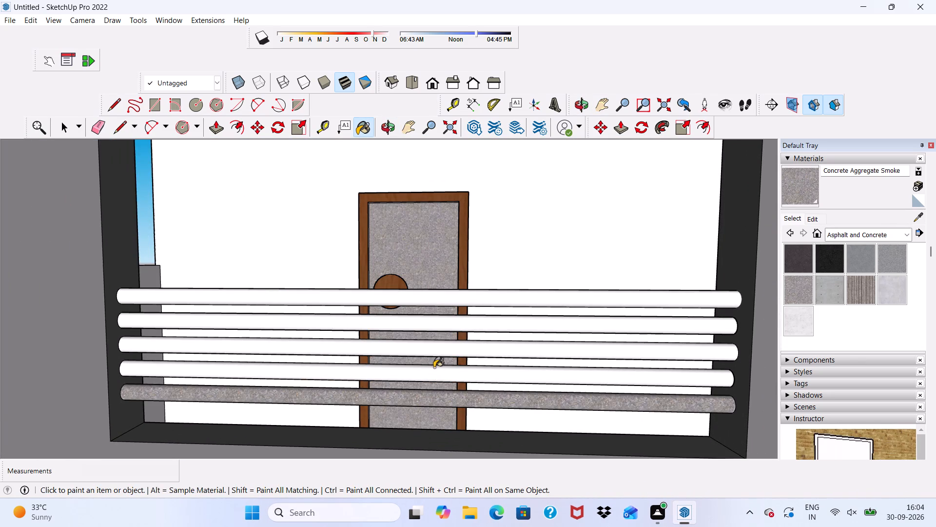
{"action": "key", "text": "ctrl+z"}
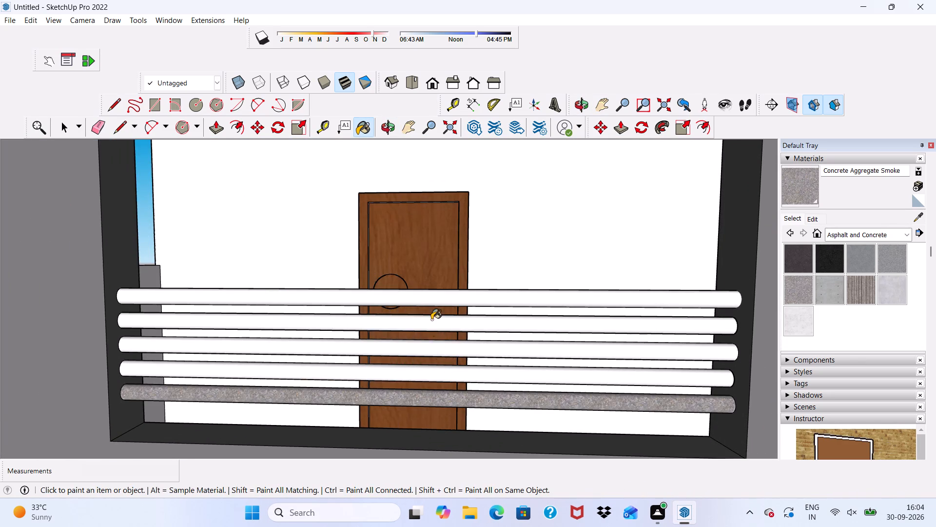
Apply Concrete Aggregate Smoke to the four upper bars of the first-floor balcony railing.
{"action": "scroll", "coordinate": [431, 311], "scroll_direction": "up", "scroll_amount": 4}
{"action": "left_click", "coordinate": [435, 293]}
{"action": "left_click", "coordinate": [437, 336]}
{"action": "left_click", "coordinate": [419, 400]}
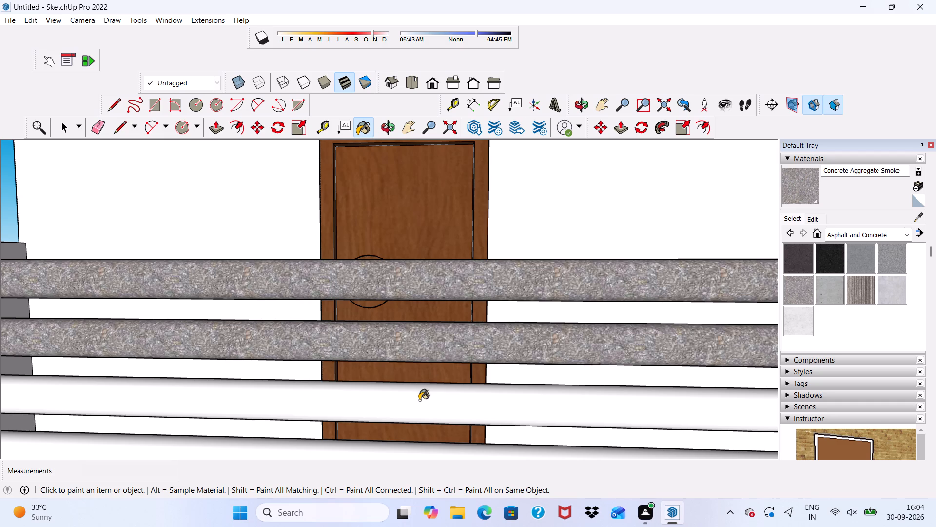
{"action": "scroll", "coordinate": [410, 337], "scroll_direction": "down", "scroll_amount": 10}
{"action": "left_click", "coordinate": [413, 378]}
{"action": "scroll", "coordinate": [427, 317], "scroll_direction": "down", "scroll_amount": 7}
{"action": "scroll", "coordinate": [523, 225], "scroll_direction": "up", "scroll_amount": 1}
{"action": "scroll", "coordinate": [523, 225], "scroll_direction": "down", "scroll_amount": 3}
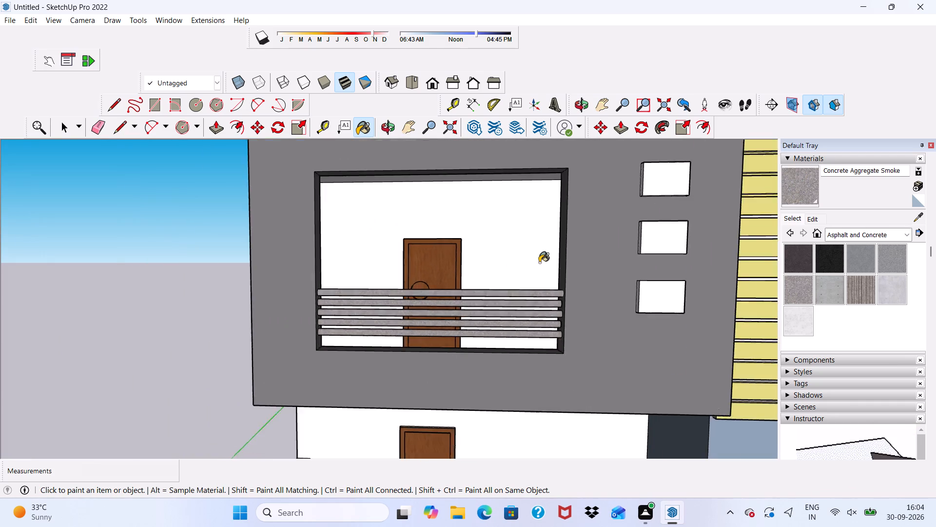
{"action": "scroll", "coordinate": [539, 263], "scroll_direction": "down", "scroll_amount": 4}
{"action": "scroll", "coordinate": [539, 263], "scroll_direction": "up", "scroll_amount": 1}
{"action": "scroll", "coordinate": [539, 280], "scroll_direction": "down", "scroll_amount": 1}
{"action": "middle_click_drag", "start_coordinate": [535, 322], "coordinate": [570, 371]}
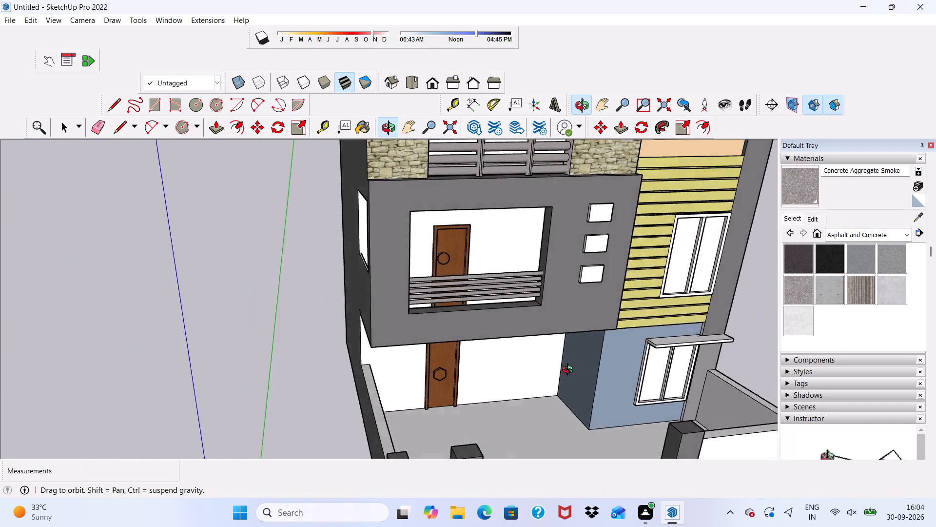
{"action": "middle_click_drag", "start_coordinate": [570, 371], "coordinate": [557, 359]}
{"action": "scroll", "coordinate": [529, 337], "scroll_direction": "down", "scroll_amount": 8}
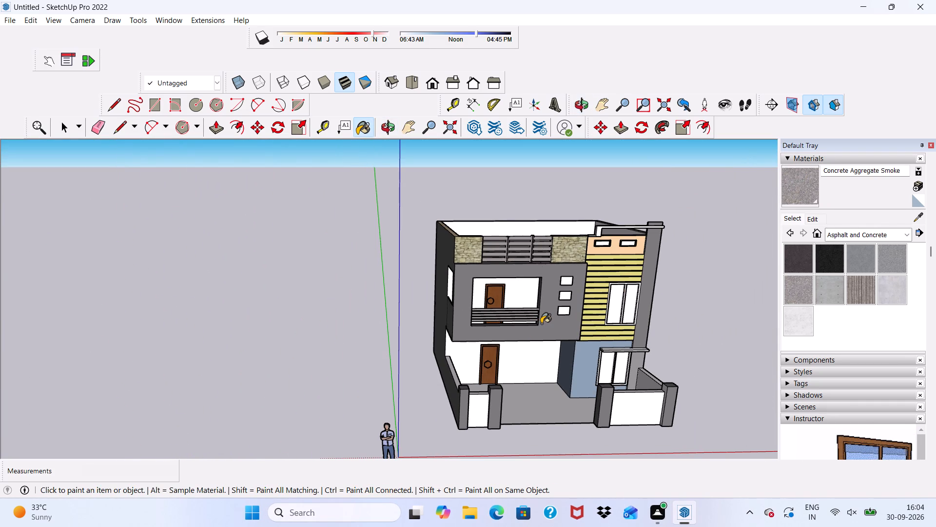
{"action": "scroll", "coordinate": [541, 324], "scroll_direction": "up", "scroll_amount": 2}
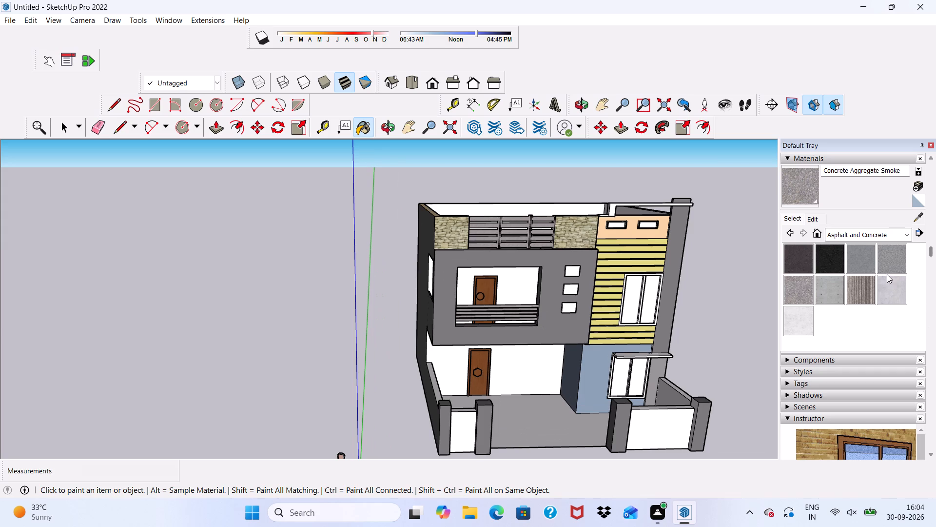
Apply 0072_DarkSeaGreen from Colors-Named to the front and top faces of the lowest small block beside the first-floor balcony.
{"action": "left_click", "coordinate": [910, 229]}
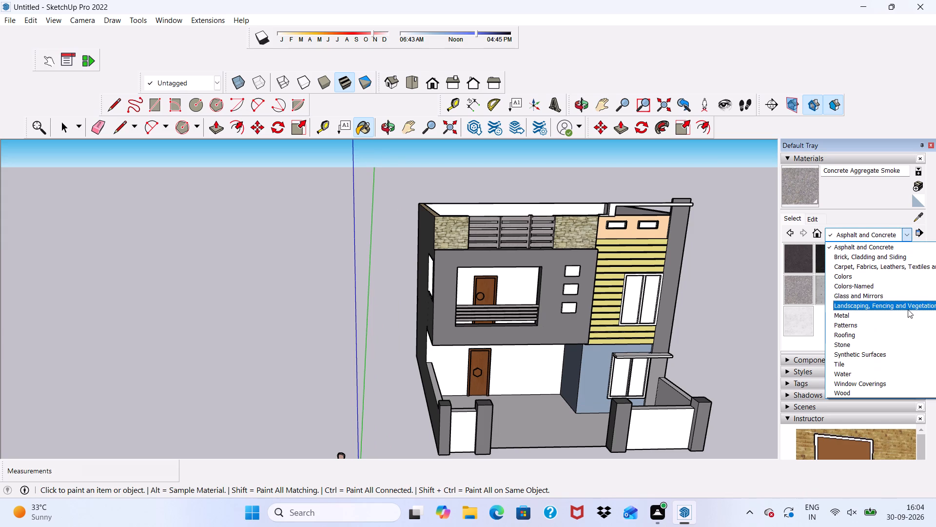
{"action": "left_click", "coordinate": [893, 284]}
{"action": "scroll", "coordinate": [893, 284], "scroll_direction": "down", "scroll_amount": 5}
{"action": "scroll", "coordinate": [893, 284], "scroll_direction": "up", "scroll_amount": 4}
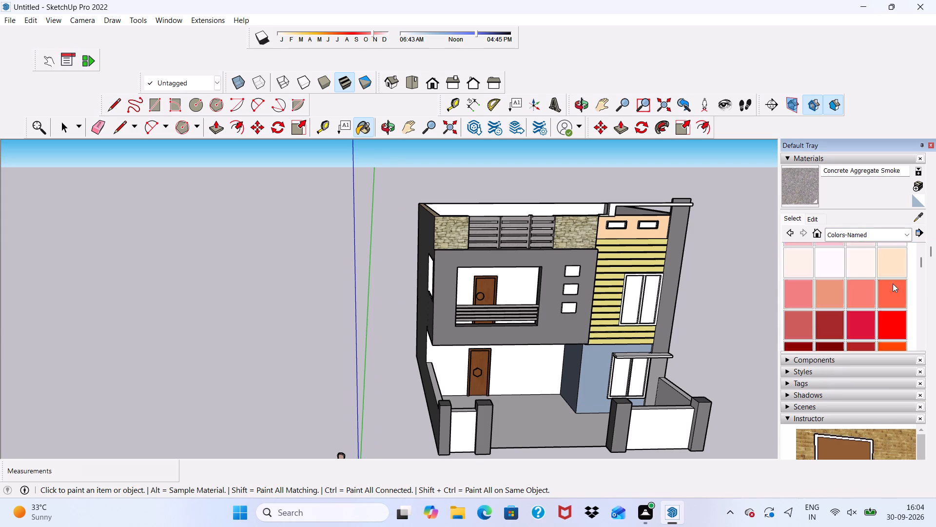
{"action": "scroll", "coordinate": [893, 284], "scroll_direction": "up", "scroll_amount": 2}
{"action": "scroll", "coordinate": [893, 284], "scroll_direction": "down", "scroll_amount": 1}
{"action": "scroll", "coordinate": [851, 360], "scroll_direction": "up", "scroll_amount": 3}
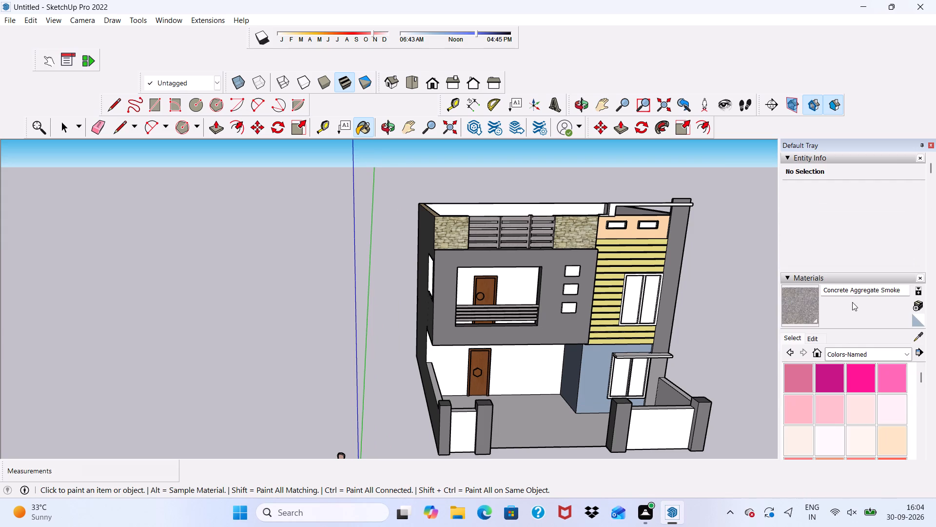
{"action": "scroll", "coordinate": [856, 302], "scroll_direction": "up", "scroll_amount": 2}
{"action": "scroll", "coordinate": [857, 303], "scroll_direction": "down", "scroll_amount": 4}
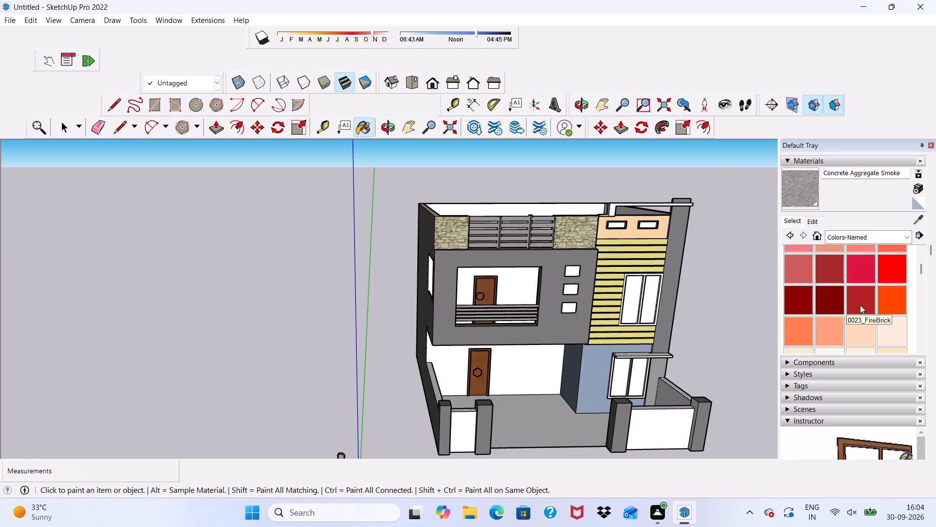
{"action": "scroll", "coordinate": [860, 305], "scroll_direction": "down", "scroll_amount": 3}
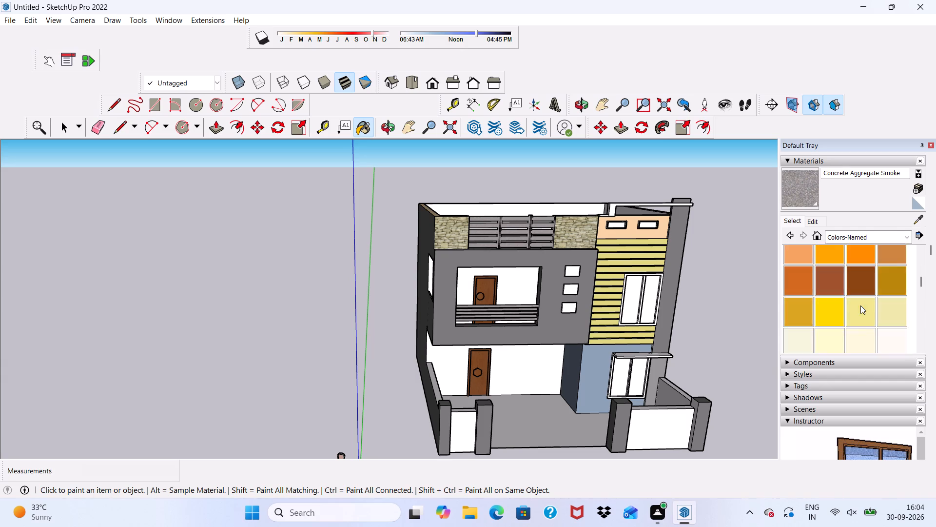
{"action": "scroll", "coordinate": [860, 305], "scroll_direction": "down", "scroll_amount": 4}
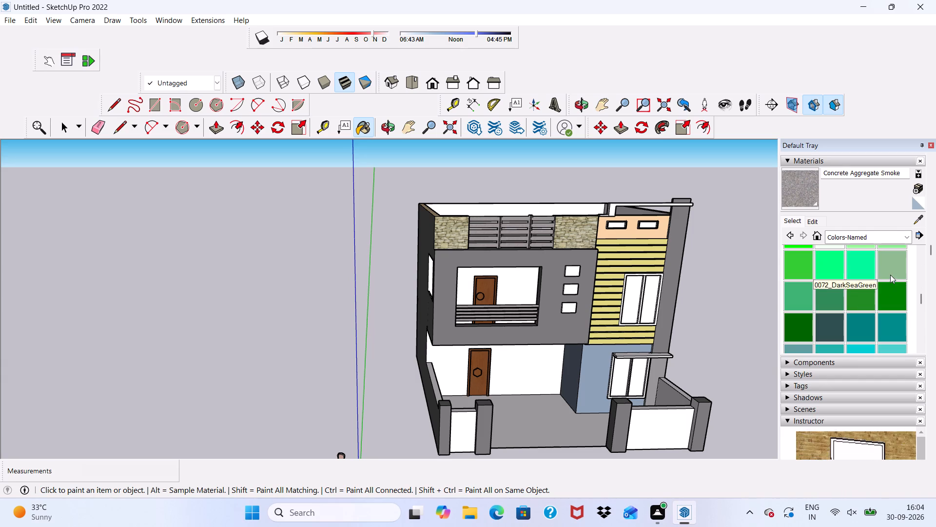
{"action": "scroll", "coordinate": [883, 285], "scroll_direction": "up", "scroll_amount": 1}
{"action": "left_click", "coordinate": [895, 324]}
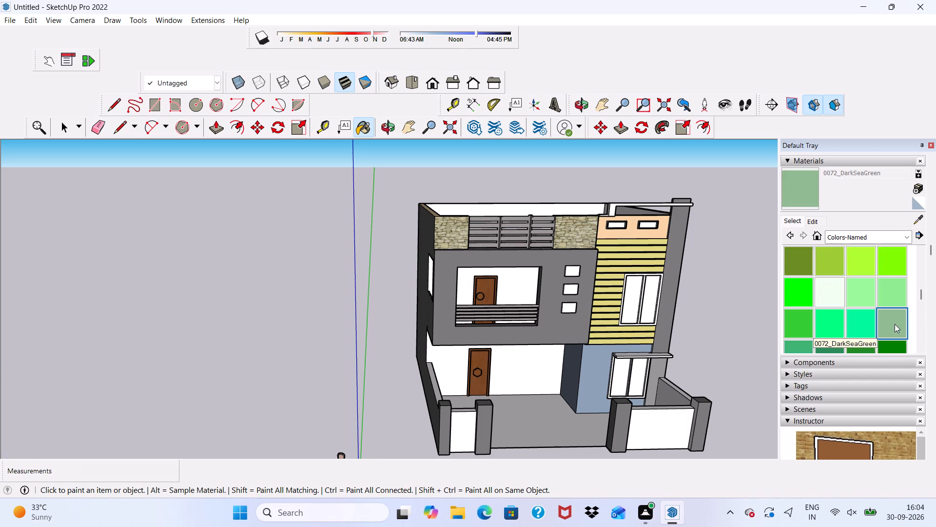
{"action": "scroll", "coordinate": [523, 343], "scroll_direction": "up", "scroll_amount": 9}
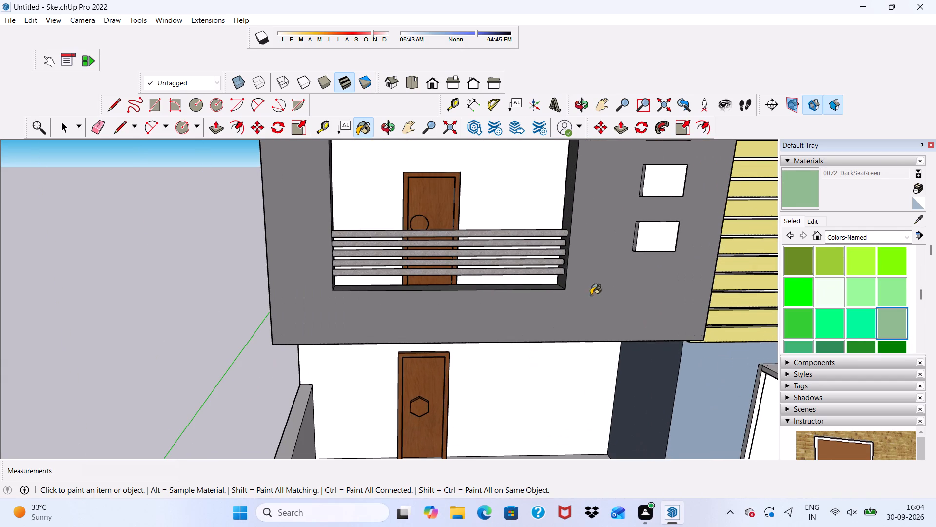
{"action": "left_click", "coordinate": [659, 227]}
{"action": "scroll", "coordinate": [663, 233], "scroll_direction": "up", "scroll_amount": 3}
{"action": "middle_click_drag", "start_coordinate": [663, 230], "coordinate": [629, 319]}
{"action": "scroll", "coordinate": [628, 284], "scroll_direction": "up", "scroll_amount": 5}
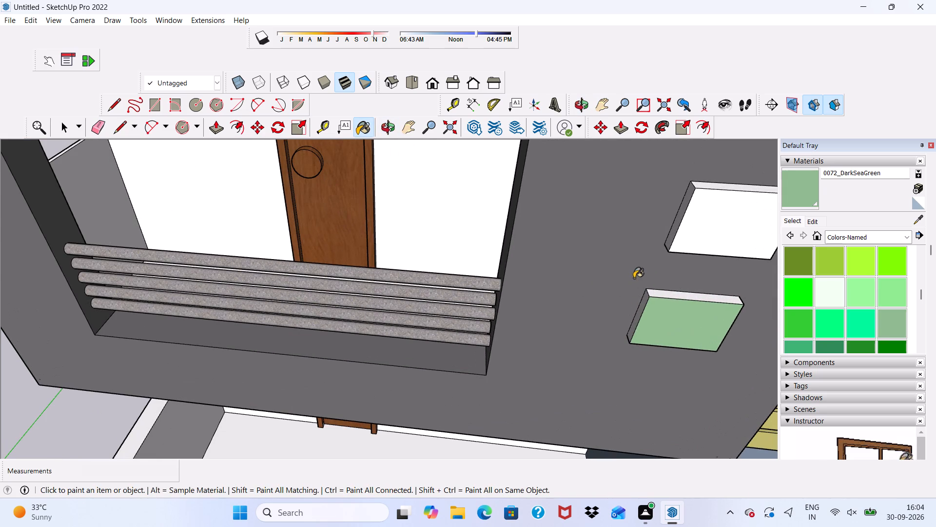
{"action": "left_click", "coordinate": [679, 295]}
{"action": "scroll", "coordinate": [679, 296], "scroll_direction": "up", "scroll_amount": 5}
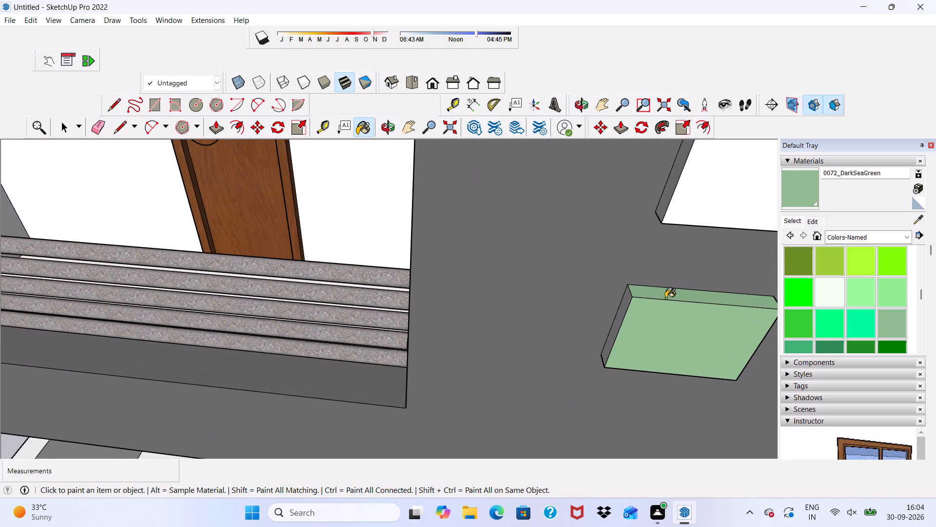
Apply 0081_CadetBlue from Colors-Named to the front, top, bottom and both side faces of the lowest small block beside the balcony.
{"action": "scroll", "coordinate": [866, 270], "scroll_direction": "down", "scroll_amount": 2}
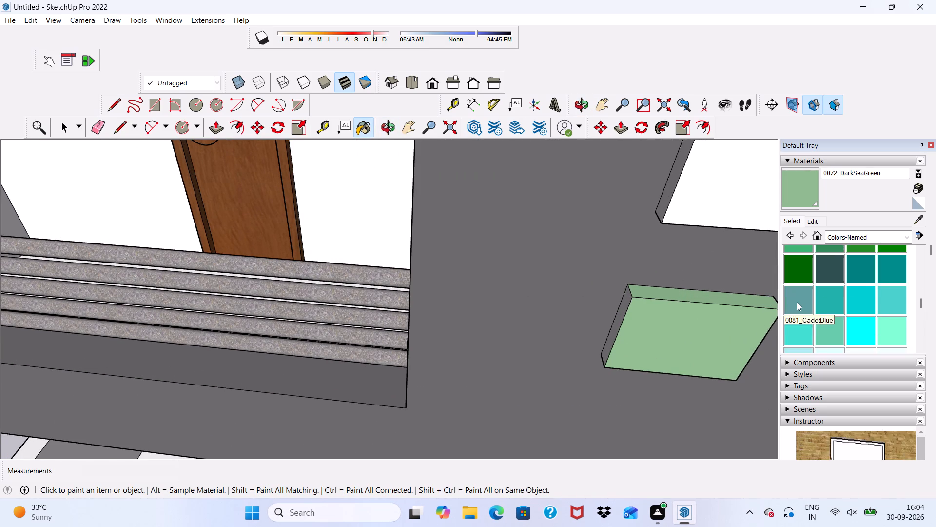
{"action": "left_click", "coordinate": [797, 302]}
{"action": "scroll", "coordinate": [742, 325], "scroll_direction": "up", "scroll_amount": 2}
{"action": "left_click", "coordinate": [662, 341]}
{"action": "scroll", "coordinate": [660, 295], "scroll_direction": "up", "scroll_amount": 4}
{"action": "left_click", "coordinate": [660, 294]}
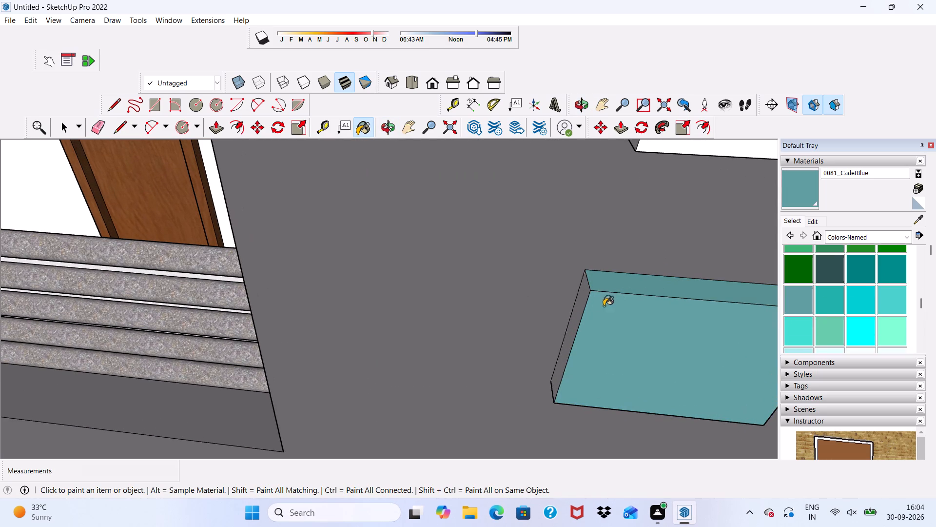
{"action": "left_click", "coordinate": [575, 305]}
{"action": "scroll", "coordinate": [576, 305], "scroll_direction": "down", "scroll_amount": 12}
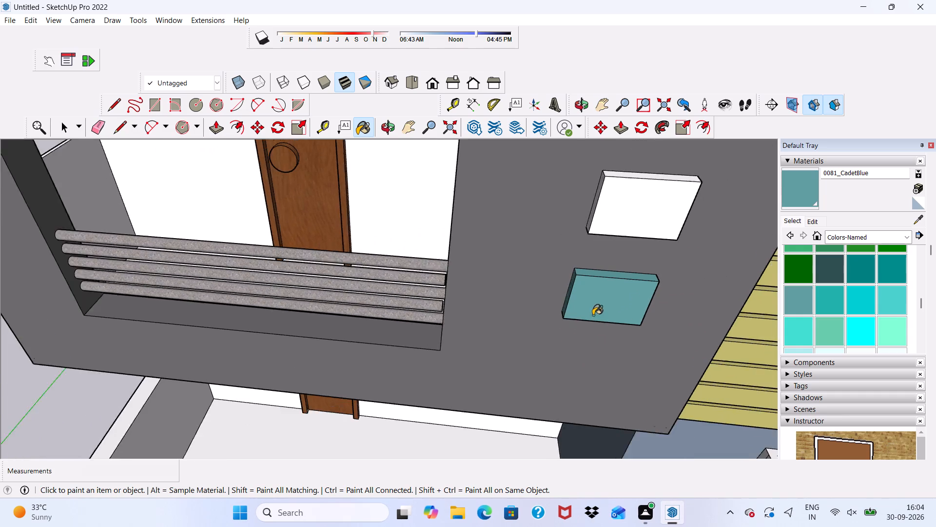
{"action": "scroll", "coordinate": [593, 315], "scroll_direction": "down", "scroll_amount": 2}
{"action": "middle_click_drag", "start_coordinate": [593, 315], "coordinate": [368, 201]}
{"action": "scroll", "coordinate": [381, 191], "scroll_direction": "up", "scroll_amount": 4}
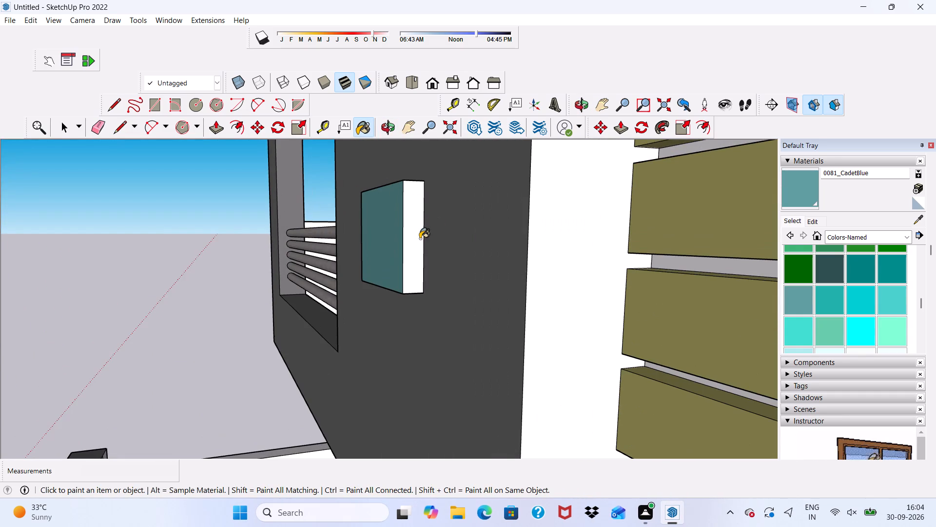
{"action": "left_click", "coordinate": [416, 243]}
{"action": "middle_click_drag", "start_coordinate": [345, 286], "coordinate": [515, 189]}
{"action": "scroll", "coordinate": [587, 163], "scroll_direction": "up", "scroll_amount": 3}
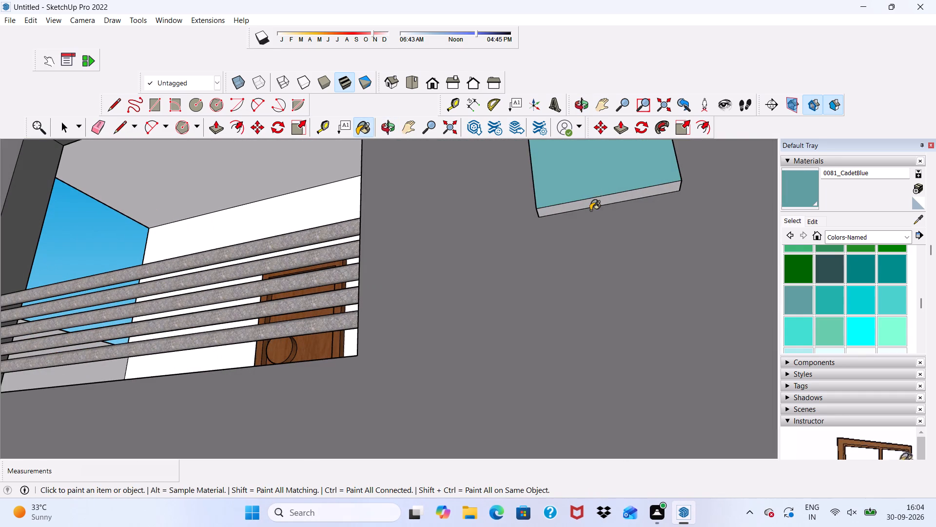
{"action": "left_click", "coordinate": [593, 201]}
Apply 0081_CadetBlue to the front faces of the upper and middle small blocks beside the balcony.
{"action": "scroll", "coordinate": [593, 201], "scroll_direction": "down", "scroll_amount": 8}
{"action": "scroll", "coordinate": [567, 245], "scroll_direction": "up", "scroll_amount": 1}
{"action": "scroll", "coordinate": [567, 245], "scroll_direction": "down", "scroll_amount": 8}
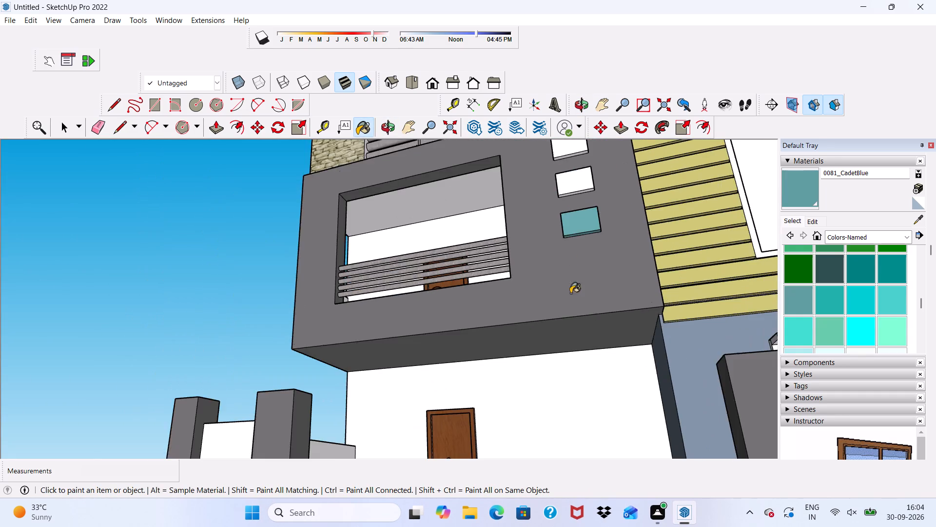
{"action": "scroll", "coordinate": [571, 316], "scroll_direction": "down", "scroll_amount": 5}
{"action": "scroll", "coordinate": [572, 158], "scroll_direction": "up", "scroll_amount": 11}
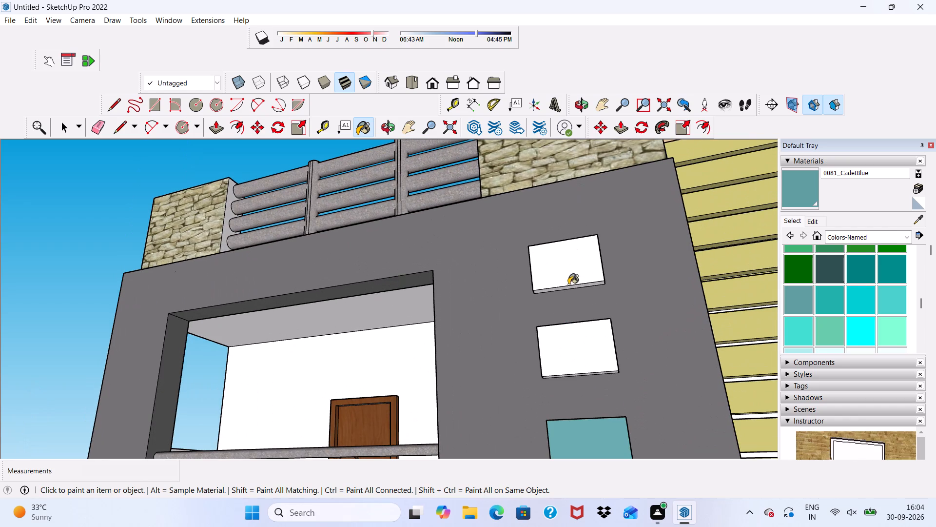
{"action": "left_click", "coordinate": [568, 272]}
{"action": "scroll", "coordinate": [571, 335], "scroll_direction": "up", "scroll_amount": 1}
{"action": "left_click", "coordinate": [571, 353]}
Apply 0081_CadetBlue to the balcony-side and bottom faces of the upper and middle small blocks.
{"action": "middle_click_drag", "start_coordinate": [559, 311], "coordinate": [560, 311]}
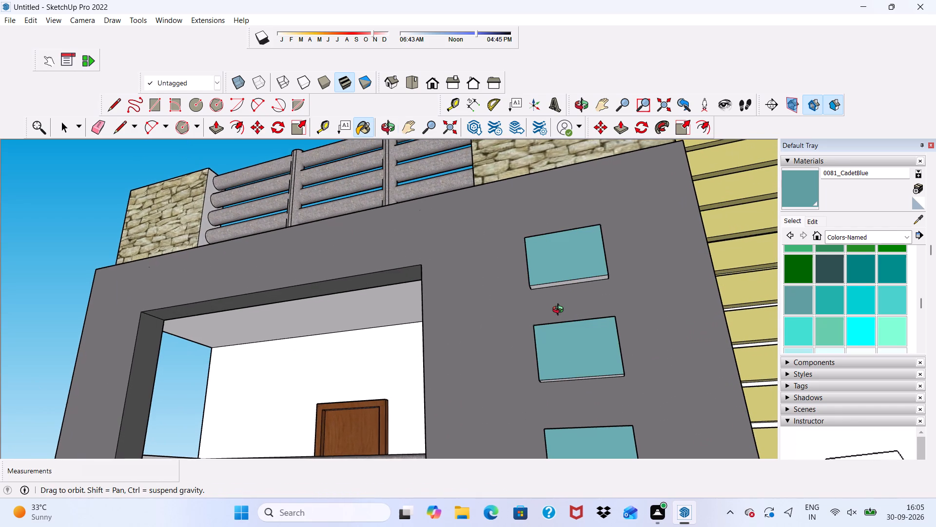
{"action": "middle_click_drag", "start_coordinate": [560, 311], "coordinate": [776, 338]}
{"action": "scroll", "coordinate": [518, 400], "scroll_direction": "up", "scroll_amount": 6}
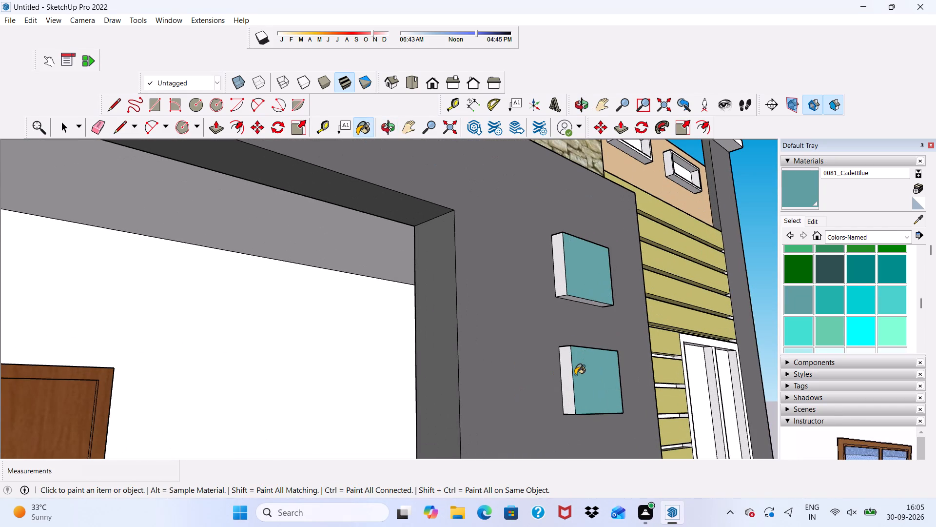
{"action": "left_click", "coordinate": [564, 391]}
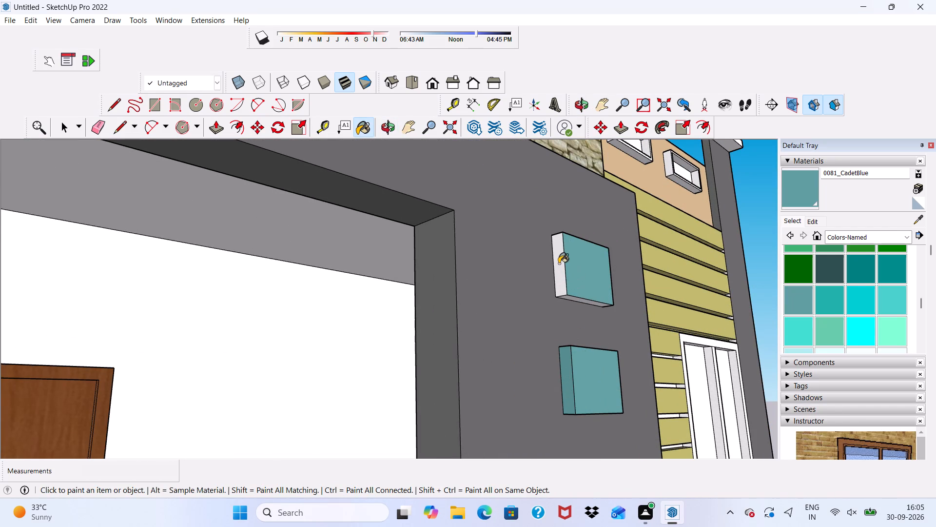
{"action": "left_click", "coordinate": [559, 263]}
{"action": "scroll", "coordinate": [580, 305], "scroll_direction": "up", "scroll_amount": 2}
{"action": "middle_click_drag", "start_coordinate": [573, 274], "coordinate": [537, 216]}
{"action": "scroll", "coordinate": [537, 216], "scroll_direction": "up", "scroll_amount": 4}
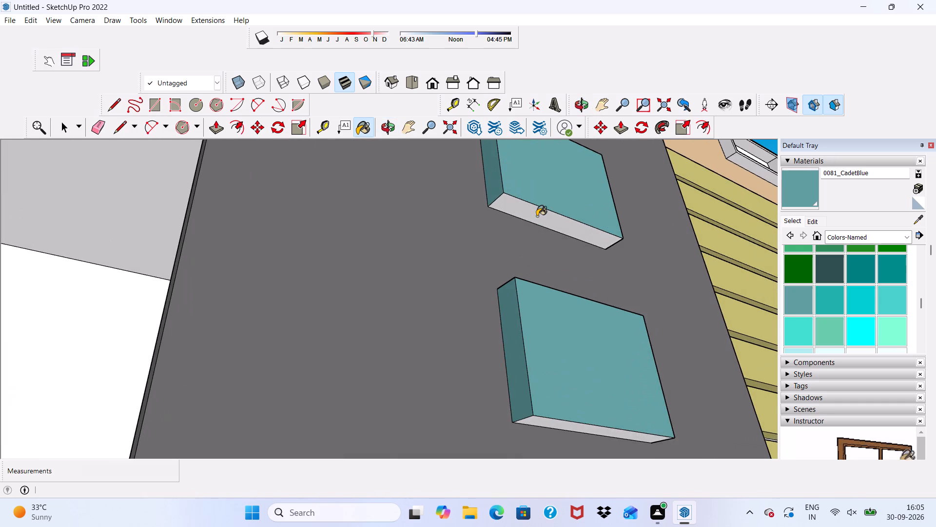
{"action": "left_click", "coordinate": [537, 216]}
{"action": "scroll", "coordinate": [537, 217], "scroll_direction": "down", "scroll_amount": 5}
{"action": "scroll", "coordinate": [554, 380], "scroll_direction": "up", "scroll_amount": 4}
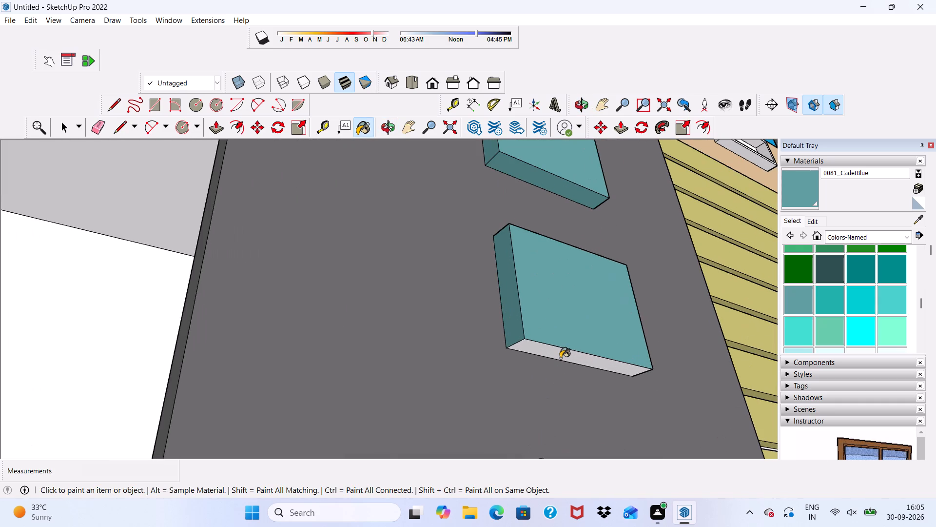
{"action": "left_click", "coordinate": [560, 357]}
Apply 0081_CadetBlue to the siding-side and top faces of the upper and middle small blocks.
{"action": "middle_click_drag", "start_coordinate": [582, 337], "coordinate": [342, 416]}
{"action": "scroll", "coordinate": [582, 337], "scroll_direction": "down", "scroll_amount": 1}
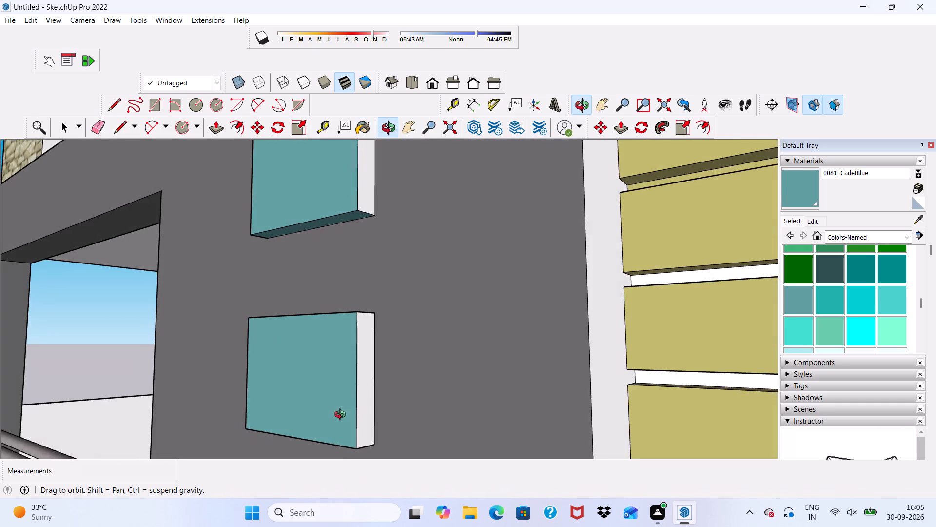
{"action": "middle_click_drag", "start_coordinate": [342, 416], "coordinate": [342, 417]}
{"action": "scroll", "coordinate": [338, 408], "scroll_direction": "up", "scroll_amount": 3}
{"action": "left_click", "coordinate": [368, 351]}
{"action": "scroll", "coordinate": [395, 235], "scroll_direction": "up", "scroll_amount": 1}
{"action": "scroll", "coordinate": [395, 234], "scroll_direction": "down", "scroll_amount": 3}
{"action": "scroll", "coordinate": [393, 255], "scroll_direction": "up", "scroll_amount": 1}
{"action": "scroll", "coordinate": [393, 265], "scroll_direction": "down", "scroll_amount": 7}
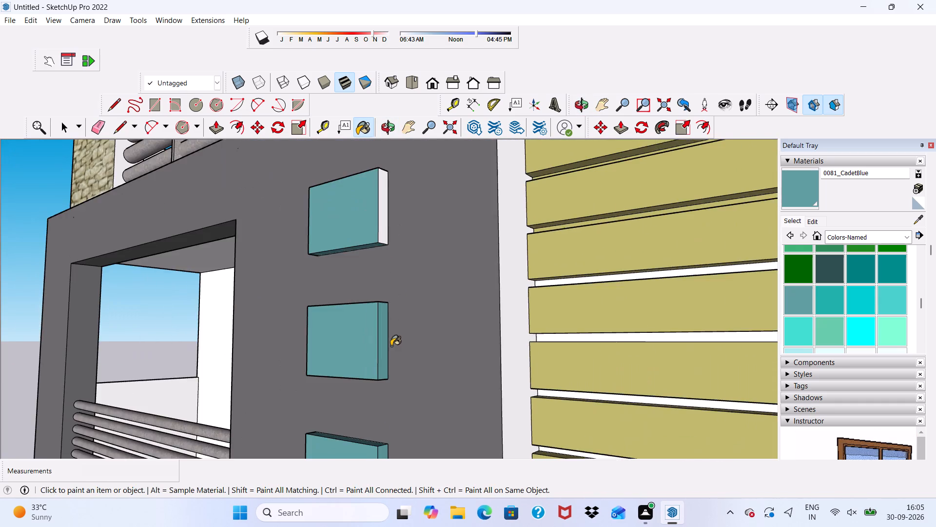
{"action": "scroll", "coordinate": [391, 346], "scroll_direction": "down", "scroll_amount": 4}
{"action": "scroll", "coordinate": [408, 249], "scroll_direction": "up", "scroll_amount": 6}
{"action": "left_click", "coordinate": [381, 239]}
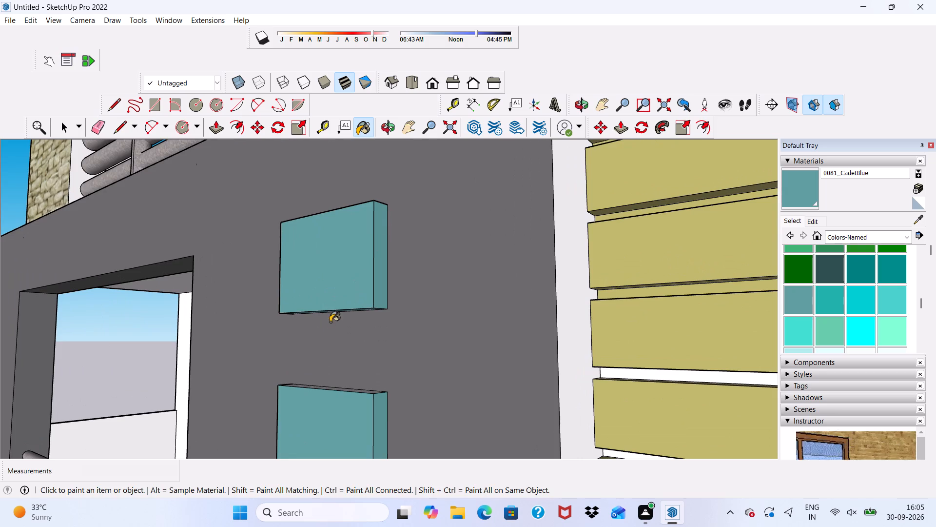
{"action": "middle_click_drag", "start_coordinate": [330, 322], "coordinate": [307, 417]}
{"action": "scroll", "coordinate": [307, 417], "scroll_direction": "up", "scroll_amount": 3}
{"action": "left_click", "coordinate": [307, 430]}
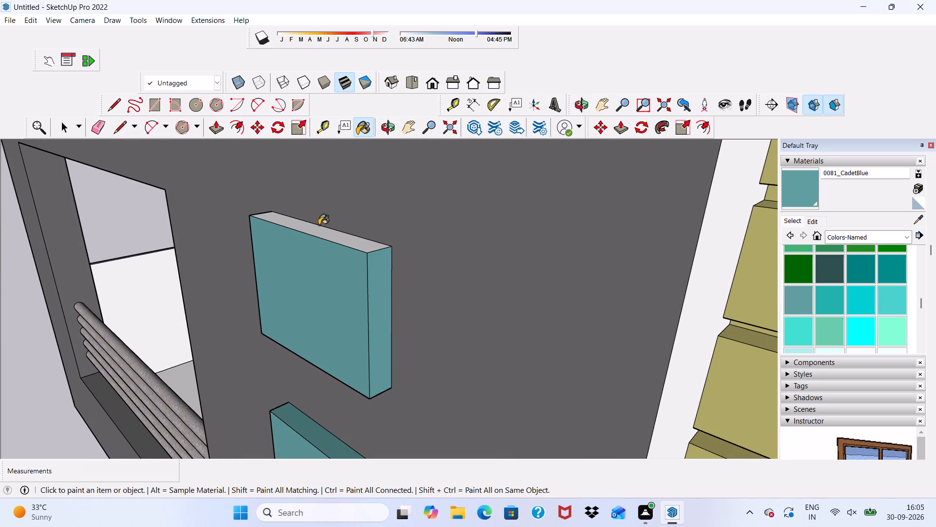
{"action": "left_click", "coordinate": [321, 232]}
{"action": "scroll", "coordinate": [321, 233], "scroll_direction": "down", "scroll_amount": 10}
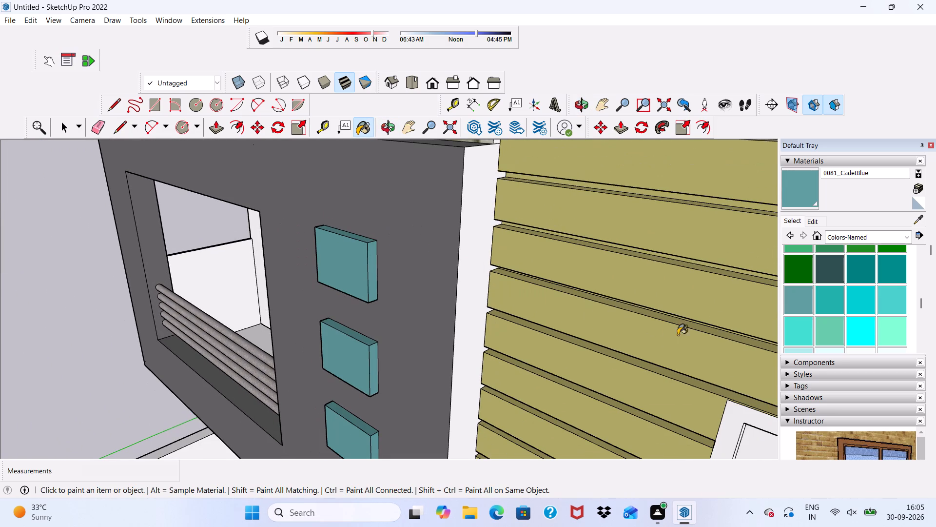
Apply 0111_SlateGray from Colors-Named to the gray projection's narrow side face next to the khaki siding.
{"action": "scroll", "coordinate": [806, 300], "scroll_direction": "down", "scroll_amount": 3}
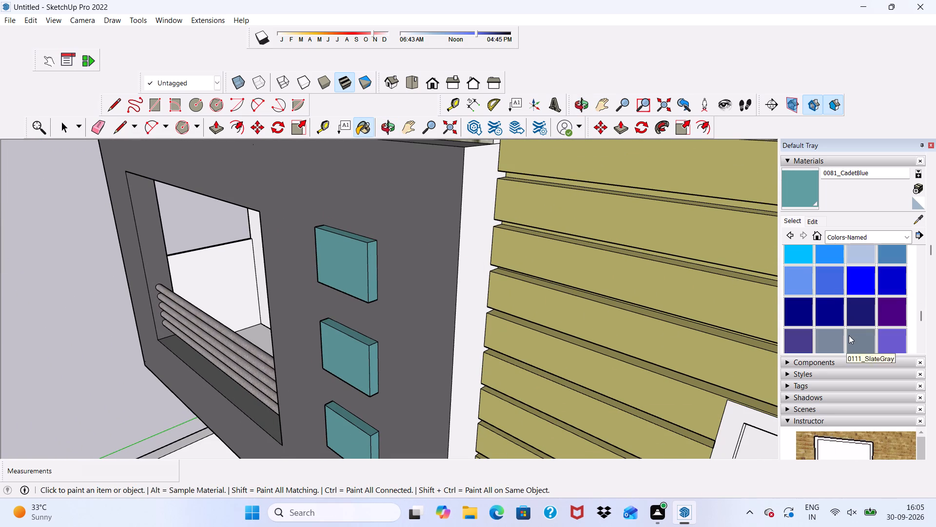
{"action": "left_click", "coordinate": [849, 335]}
{"action": "left_click", "coordinate": [471, 284]}
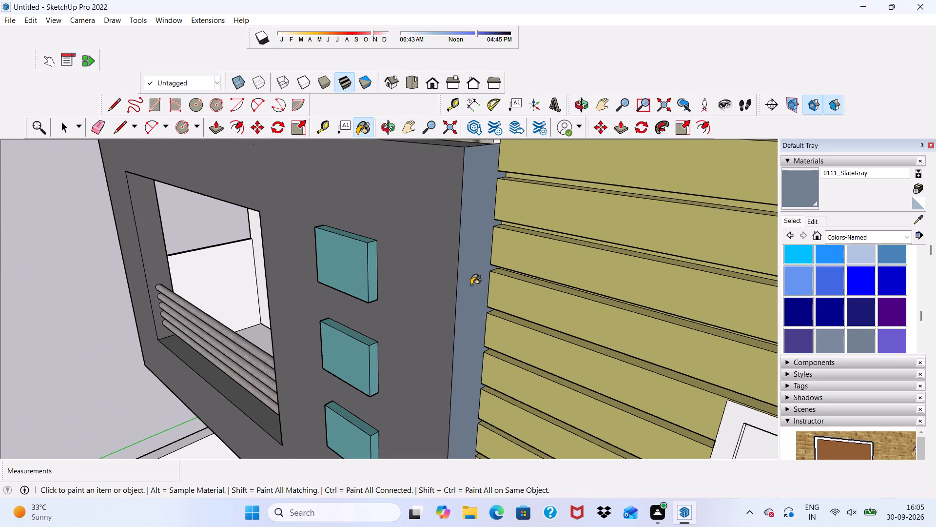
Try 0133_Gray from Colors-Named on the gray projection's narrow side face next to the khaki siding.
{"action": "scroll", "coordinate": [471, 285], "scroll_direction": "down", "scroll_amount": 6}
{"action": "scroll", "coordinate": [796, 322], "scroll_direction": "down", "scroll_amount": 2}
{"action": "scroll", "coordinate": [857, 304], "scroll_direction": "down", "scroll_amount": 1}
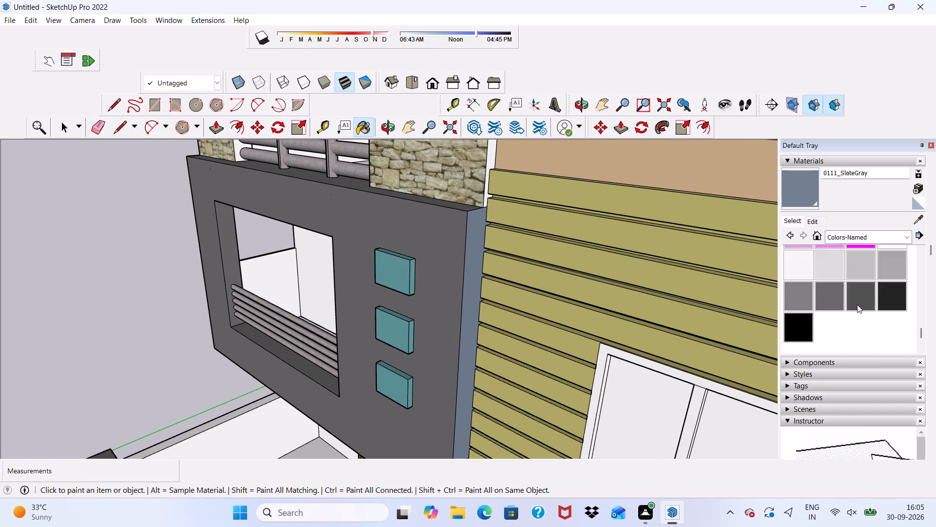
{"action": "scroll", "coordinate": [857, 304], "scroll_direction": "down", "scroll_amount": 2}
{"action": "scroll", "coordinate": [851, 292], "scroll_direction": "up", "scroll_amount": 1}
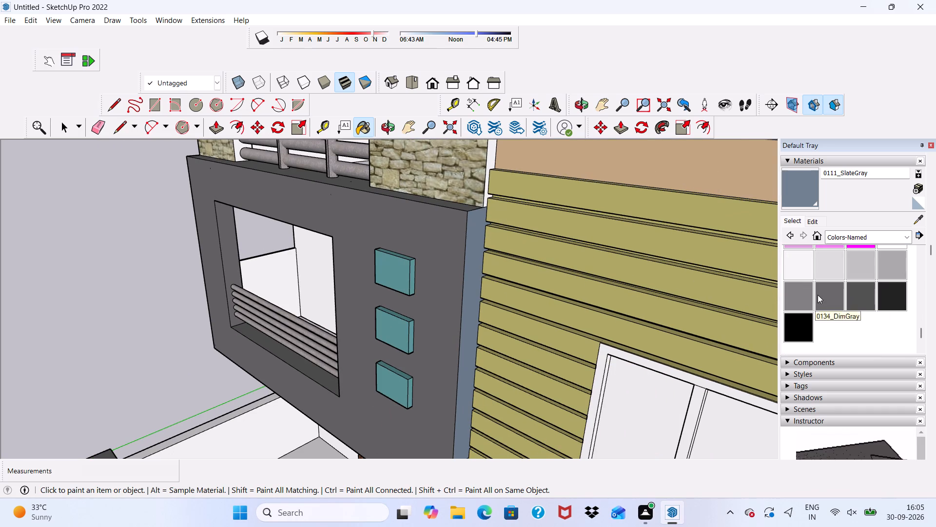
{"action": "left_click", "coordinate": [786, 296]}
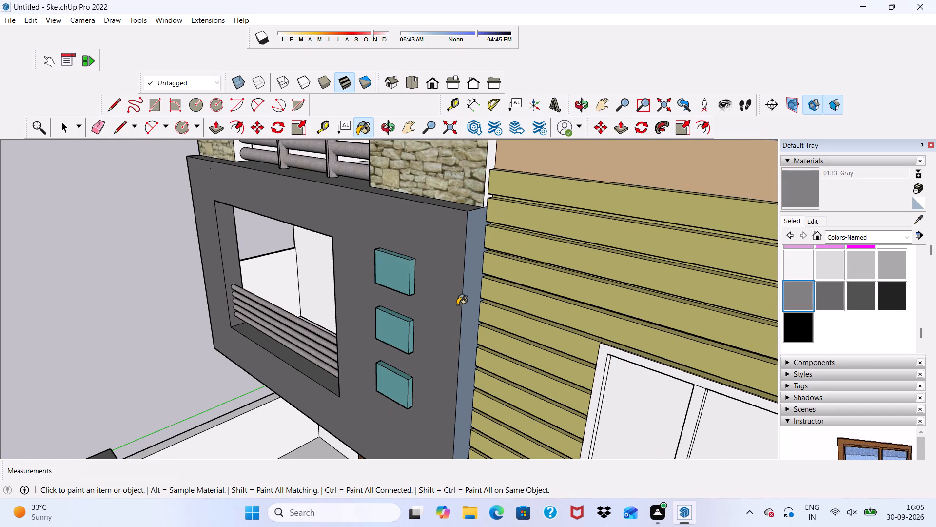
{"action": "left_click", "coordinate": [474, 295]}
Apply 0134_DimGray to the projection's narrow side face beside the khaki siding and to the unpainted section below it.
{"action": "scroll", "coordinate": [474, 295], "scroll_direction": "down", "scroll_amount": 4}
{"action": "middle_click_drag", "start_coordinate": [297, 357], "coordinate": [255, 213]}
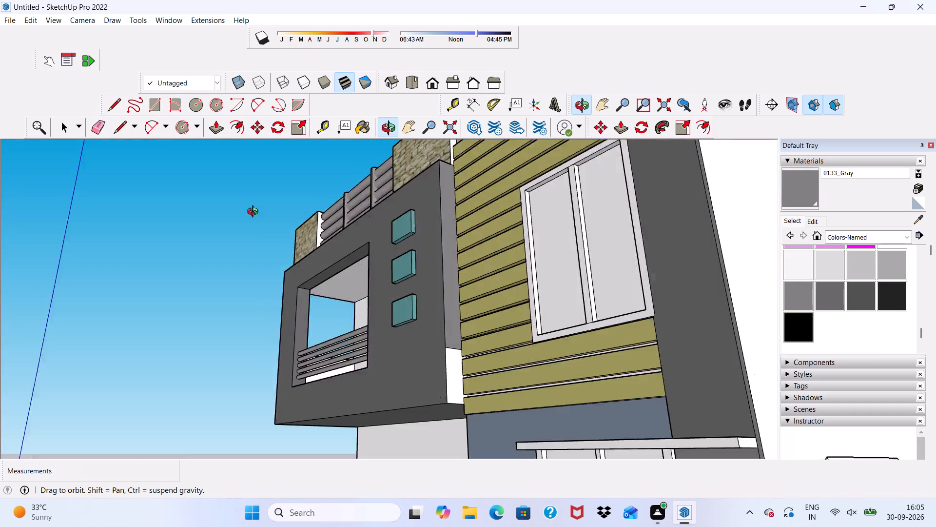
{"action": "middle_click_drag", "start_coordinate": [255, 213], "coordinate": [228, 211]}
{"action": "scroll", "coordinate": [390, 330], "scroll_direction": "up", "scroll_amount": 4}
{"action": "left_click", "coordinate": [832, 299]}
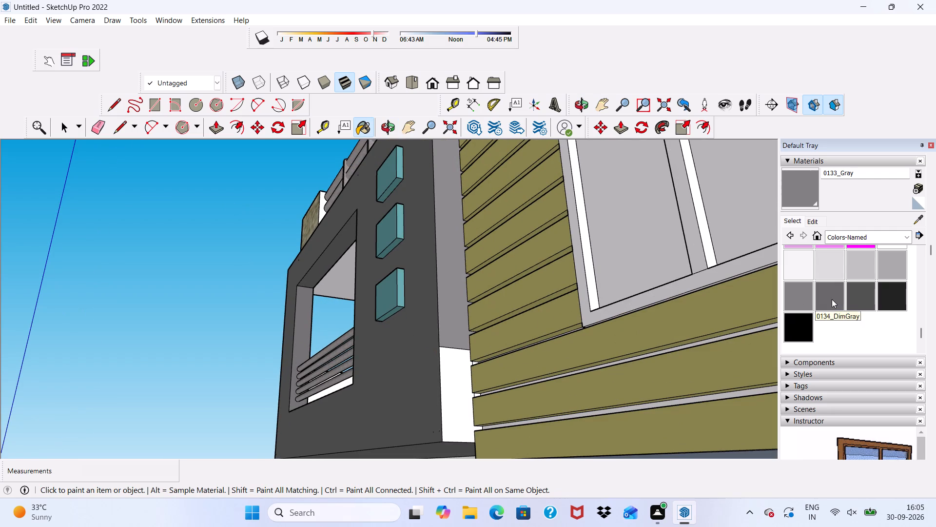
{"action": "scroll", "coordinate": [585, 367], "scroll_direction": "up", "scroll_amount": 2}
{"action": "left_click", "coordinate": [434, 316]}
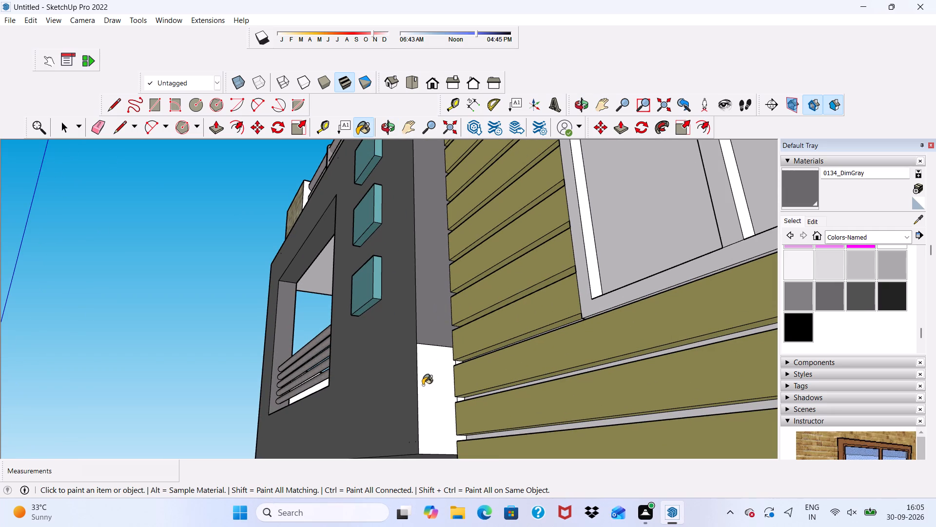
{"action": "left_click", "coordinate": [422, 387]}
Examine the whole front elevation from several angles and distances for surfaces that still need a material.
{"action": "scroll", "coordinate": [423, 385], "scroll_direction": "down", "scroll_amount": 7}
{"action": "scroll", "coordinate": [281, 378], "scroll_direction": "up", "scroll_amount": 1}
{"action": "scroll", "coordinate": [281, 378], "scroll_direction": "down", "scroll_amount": 2}
{"action": "middle_click_drag", "start_coordinate": [281, 378], "coordinate": [508, 393]}
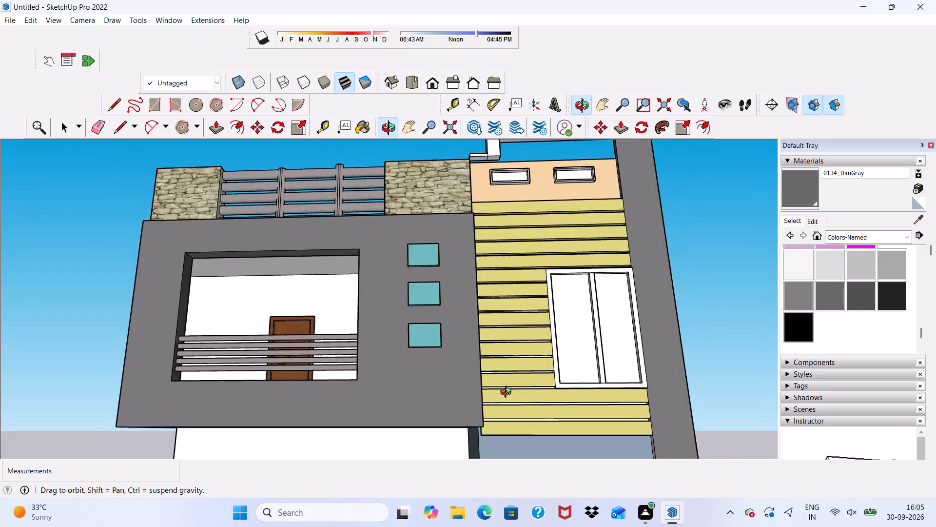
{"action": "middle_click_drag", "start_coordinate": [508, 393], "coordinate": [525, 397]}
{"action": "scroll", "coordinate": [528, 396], "scroll_direction": "up", "scroll_amount": 1}
{"action": "scroll", "coordinate": [526, 393], "scroll_direction": "down", "scroll_amount": 9}
{"action": "scroll", "coordinate": [351, 332], "scroll_direction": "down", "scroll_amount": 5}
{"action": "scroll", "coordinate": [389, 316], "scroll_direction": "down", "scroll_amount": 1}
{"action": "scroll", "coordinate": [390, 317], "scroll_direction": "up", "scroll_amount": 1}
{"action": "scroll", "coordinate": [391, 322], "scroll_direction": "down", "scroll_amount": 3}
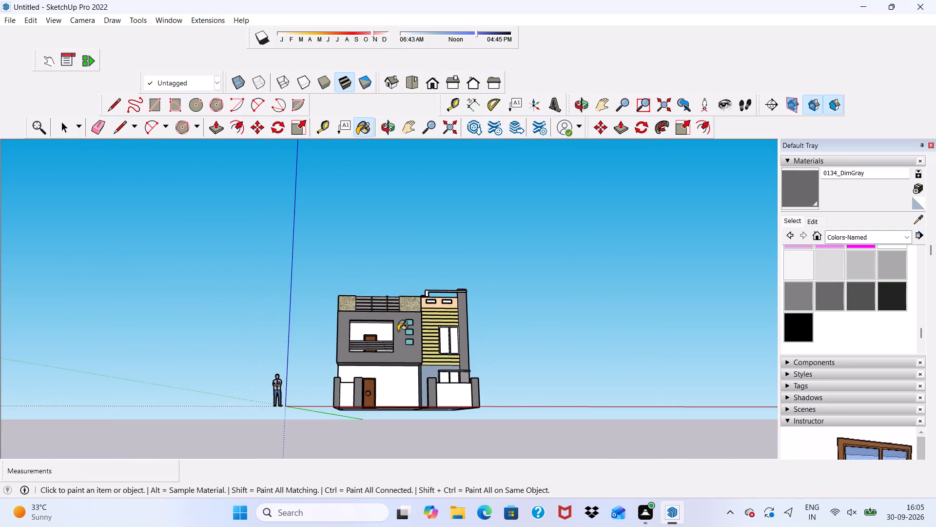
{"action": "middle_click_drag", "start_coordinate": [398, 331], "coordinate": [335, 430]}
{"action": "scroll", "coordinate": [349, 343], "scroll_direction": "up", "scroll_amount": 5}
{"action": "scroll", "coordinate": [390, 307], "scroll_direction": "up", "scroll_amount": 5}
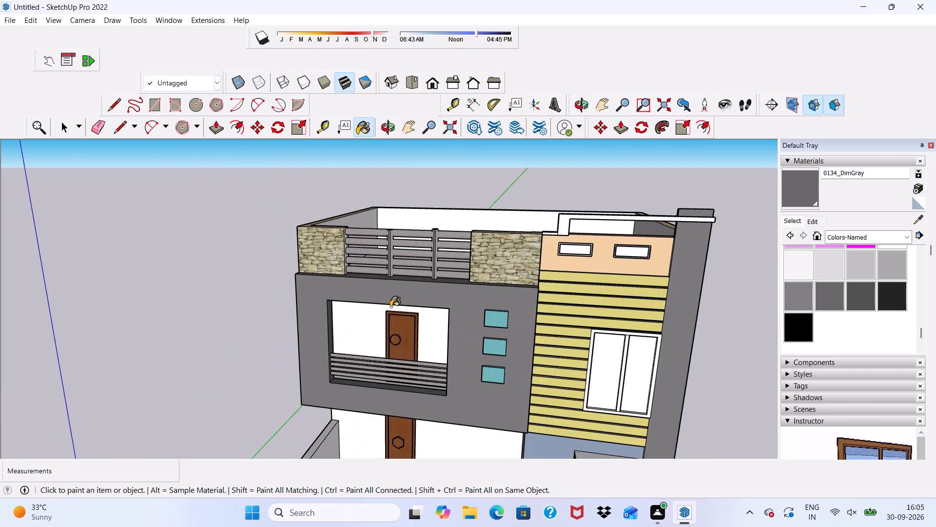
{"action": "middle_click_drag", "start_coordinate": [390, 307], "coordinate": [464, 283]}
{"action": "scroll", "coordinate": [466, 284], "scroll_direction": "up", "scroll_amount": 1}
{"action": "scroll", "coordinate": [466, 284], "scroll_direction": "down", "scroll_amount": 10}
{"action": "scroll", "coordinate": [472, 353], "scroll_direction": "up", "scroll_amount": 3}
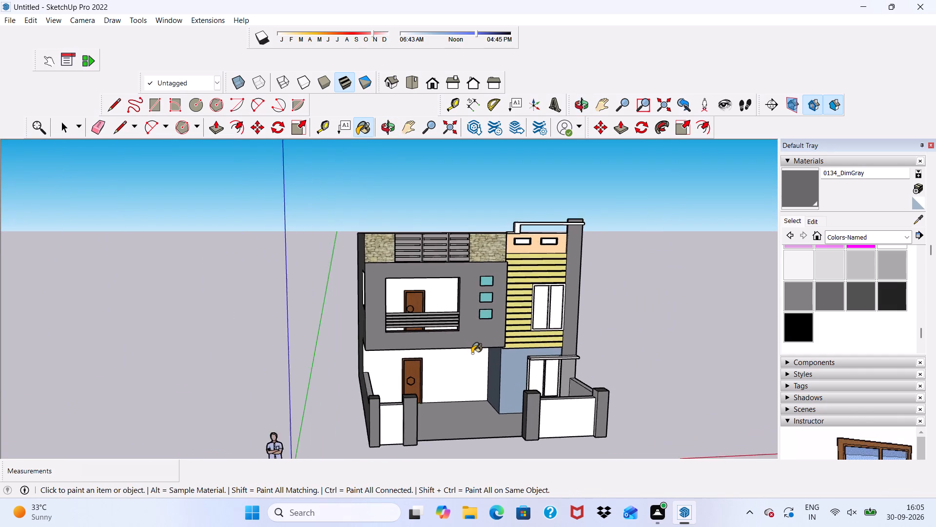
{"action": "scroll", "coordinate": [472, 355], "scroll_direction": "down", "scroll_amount": 2}
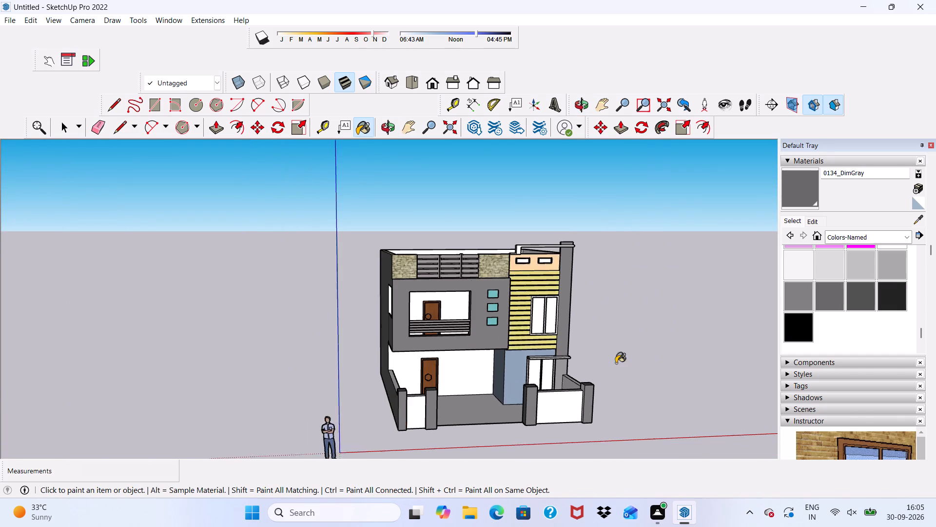
{"action": "scroll", "coordinate": [616, 363], "scroll_direction": "down", "scroll_amount": 2}
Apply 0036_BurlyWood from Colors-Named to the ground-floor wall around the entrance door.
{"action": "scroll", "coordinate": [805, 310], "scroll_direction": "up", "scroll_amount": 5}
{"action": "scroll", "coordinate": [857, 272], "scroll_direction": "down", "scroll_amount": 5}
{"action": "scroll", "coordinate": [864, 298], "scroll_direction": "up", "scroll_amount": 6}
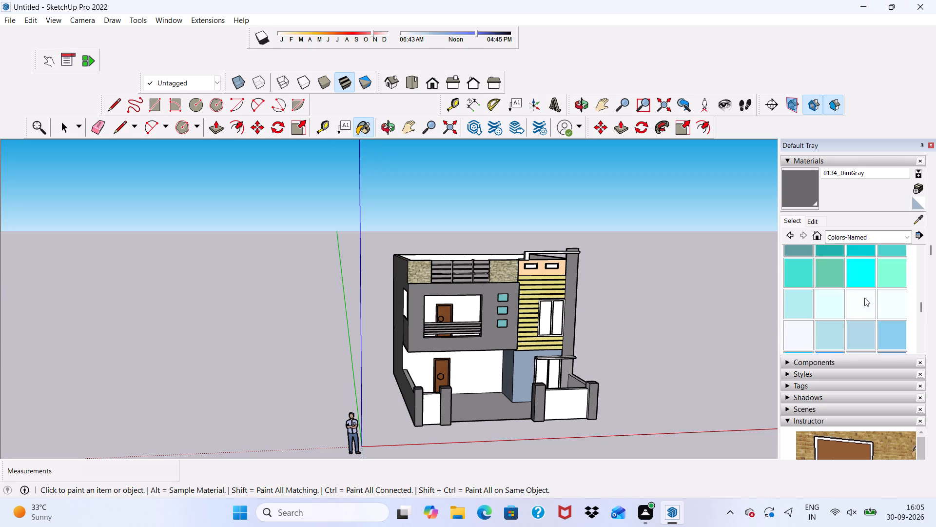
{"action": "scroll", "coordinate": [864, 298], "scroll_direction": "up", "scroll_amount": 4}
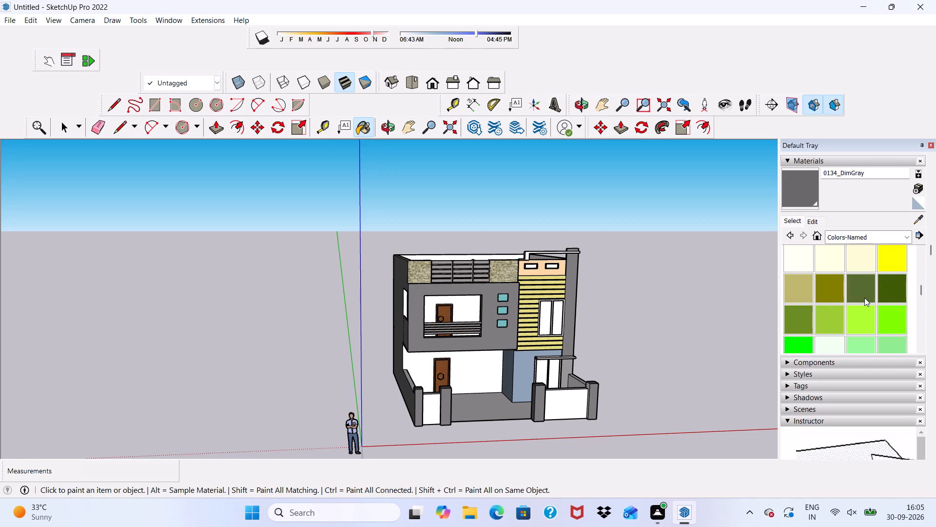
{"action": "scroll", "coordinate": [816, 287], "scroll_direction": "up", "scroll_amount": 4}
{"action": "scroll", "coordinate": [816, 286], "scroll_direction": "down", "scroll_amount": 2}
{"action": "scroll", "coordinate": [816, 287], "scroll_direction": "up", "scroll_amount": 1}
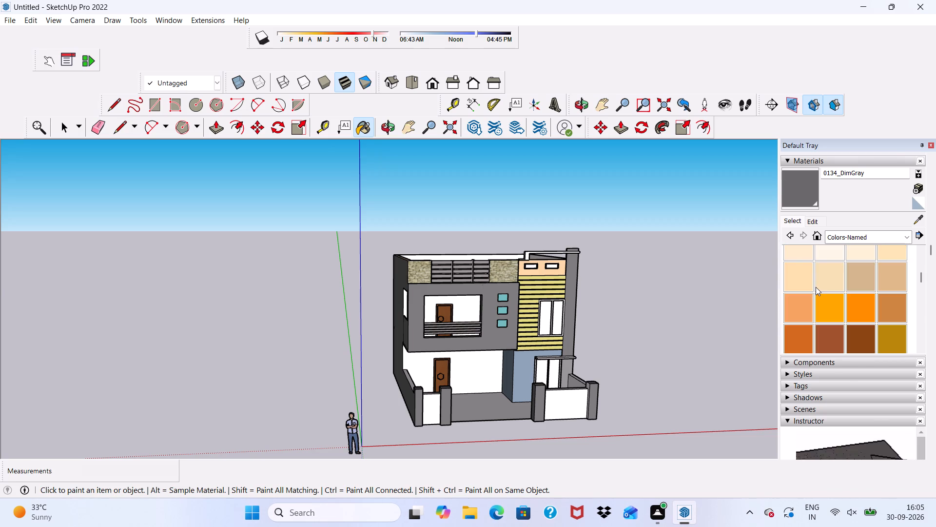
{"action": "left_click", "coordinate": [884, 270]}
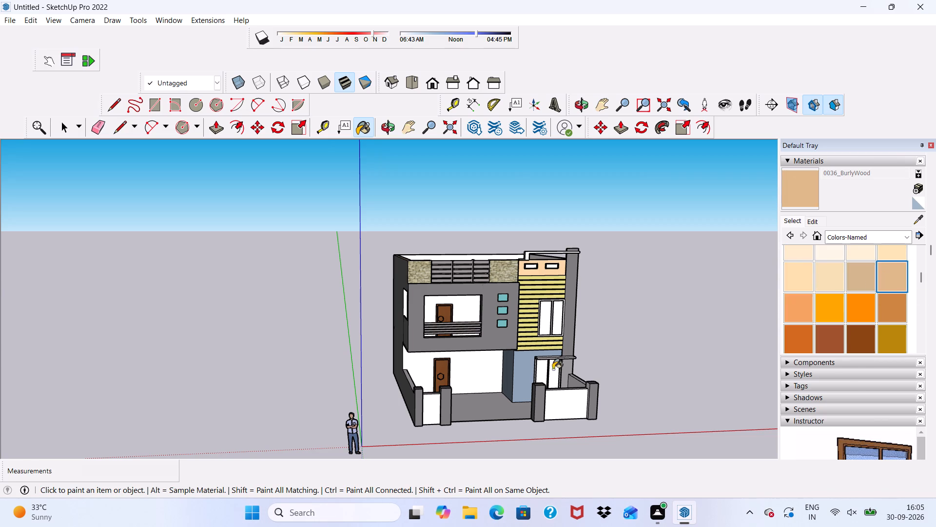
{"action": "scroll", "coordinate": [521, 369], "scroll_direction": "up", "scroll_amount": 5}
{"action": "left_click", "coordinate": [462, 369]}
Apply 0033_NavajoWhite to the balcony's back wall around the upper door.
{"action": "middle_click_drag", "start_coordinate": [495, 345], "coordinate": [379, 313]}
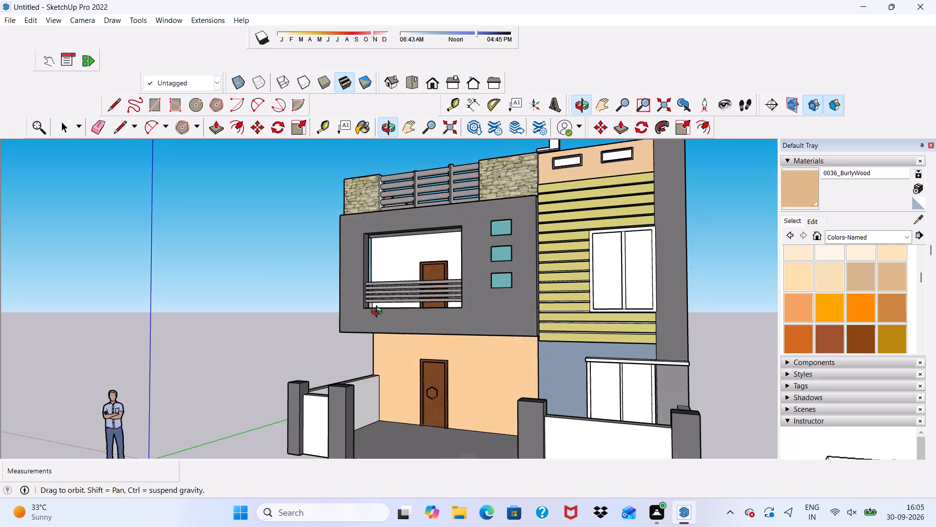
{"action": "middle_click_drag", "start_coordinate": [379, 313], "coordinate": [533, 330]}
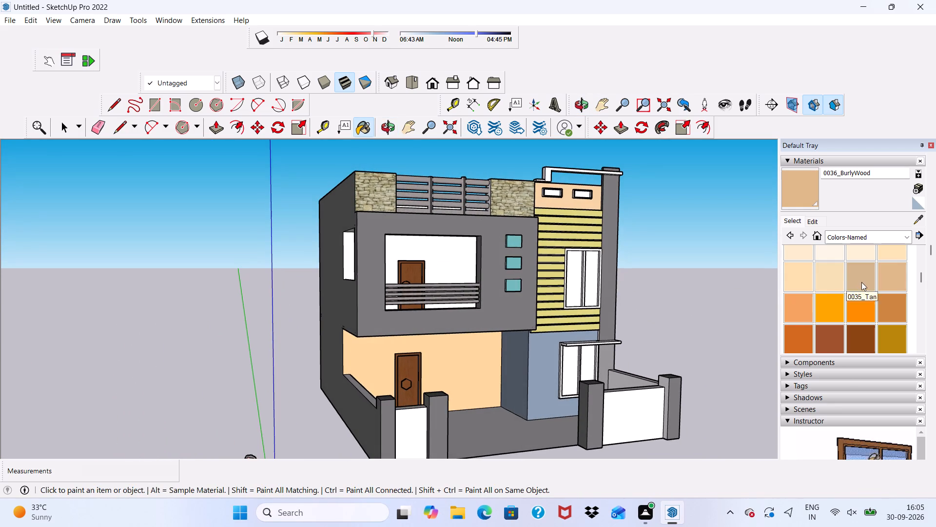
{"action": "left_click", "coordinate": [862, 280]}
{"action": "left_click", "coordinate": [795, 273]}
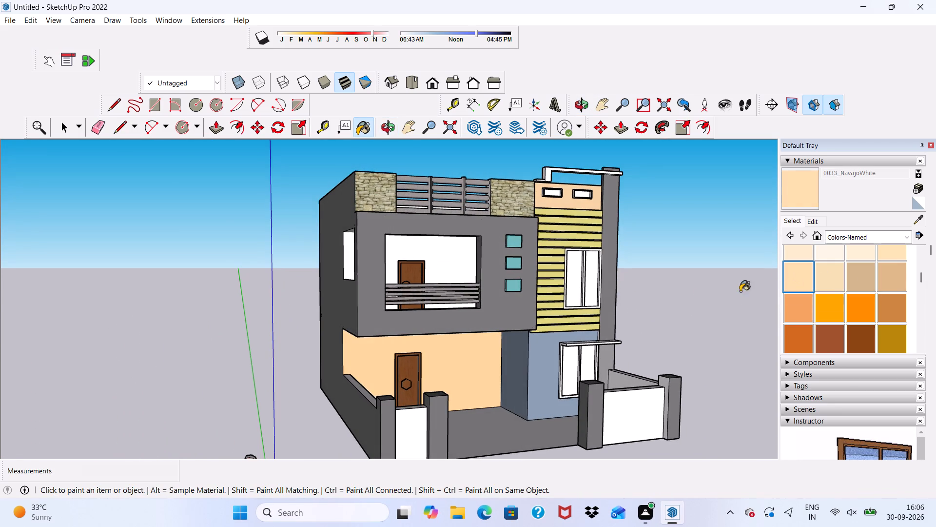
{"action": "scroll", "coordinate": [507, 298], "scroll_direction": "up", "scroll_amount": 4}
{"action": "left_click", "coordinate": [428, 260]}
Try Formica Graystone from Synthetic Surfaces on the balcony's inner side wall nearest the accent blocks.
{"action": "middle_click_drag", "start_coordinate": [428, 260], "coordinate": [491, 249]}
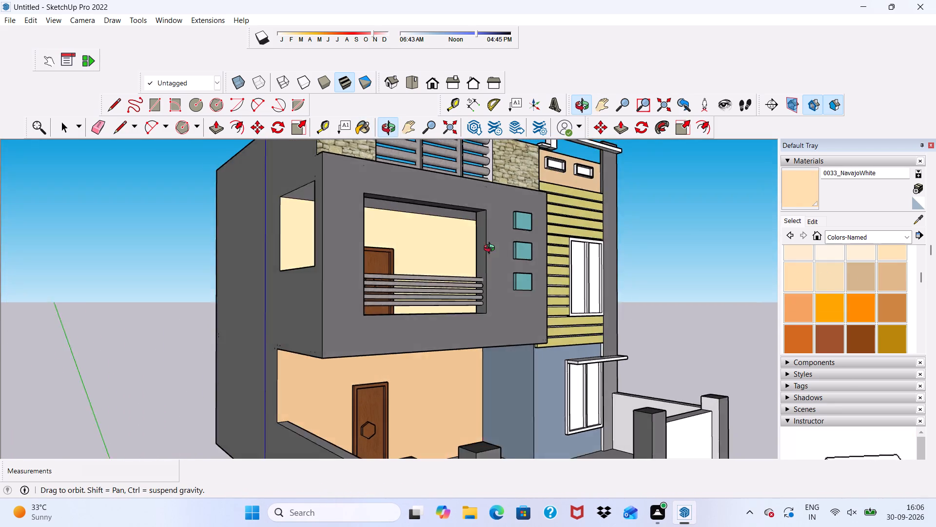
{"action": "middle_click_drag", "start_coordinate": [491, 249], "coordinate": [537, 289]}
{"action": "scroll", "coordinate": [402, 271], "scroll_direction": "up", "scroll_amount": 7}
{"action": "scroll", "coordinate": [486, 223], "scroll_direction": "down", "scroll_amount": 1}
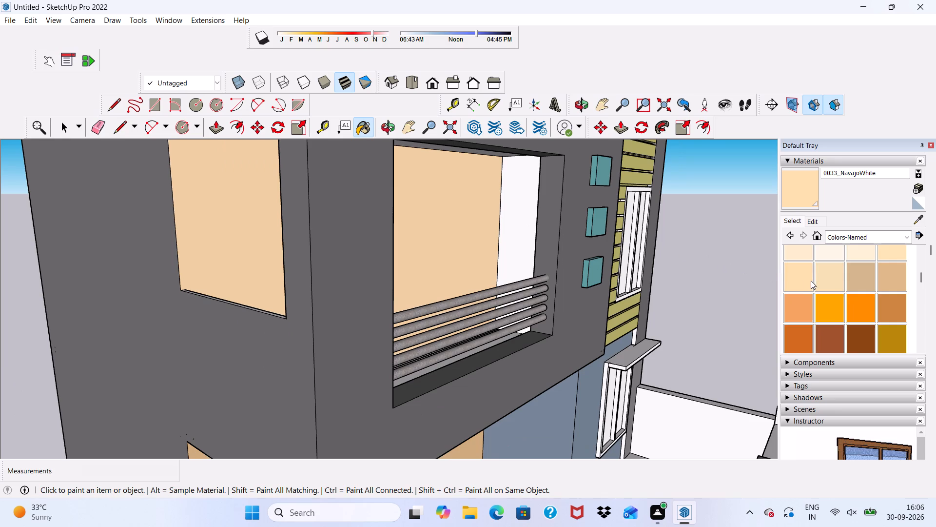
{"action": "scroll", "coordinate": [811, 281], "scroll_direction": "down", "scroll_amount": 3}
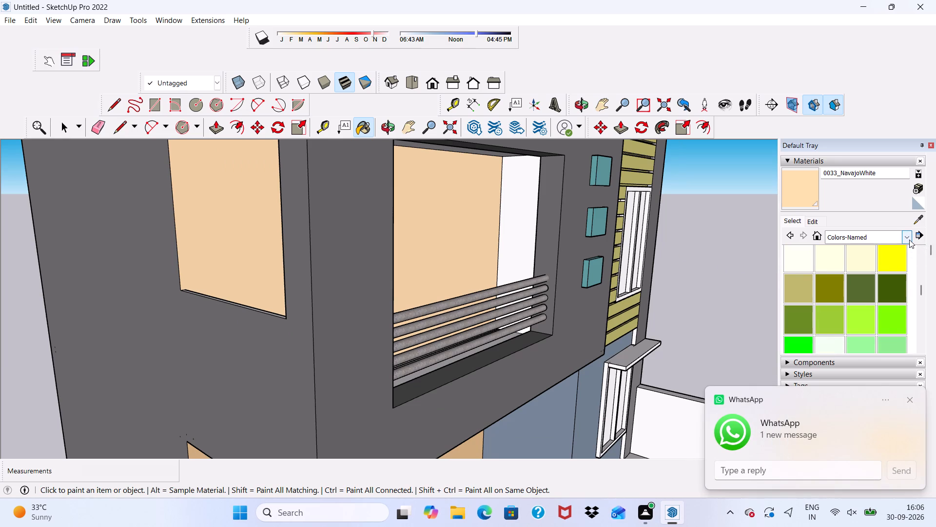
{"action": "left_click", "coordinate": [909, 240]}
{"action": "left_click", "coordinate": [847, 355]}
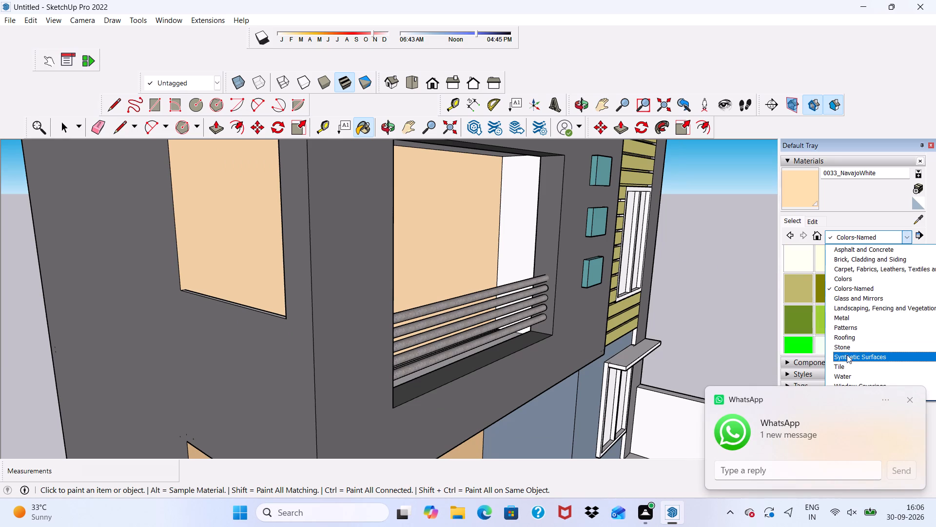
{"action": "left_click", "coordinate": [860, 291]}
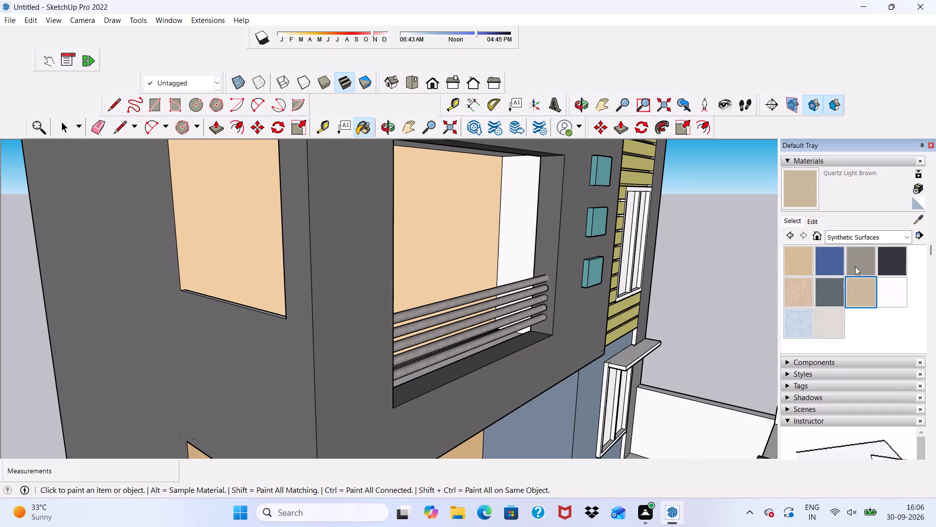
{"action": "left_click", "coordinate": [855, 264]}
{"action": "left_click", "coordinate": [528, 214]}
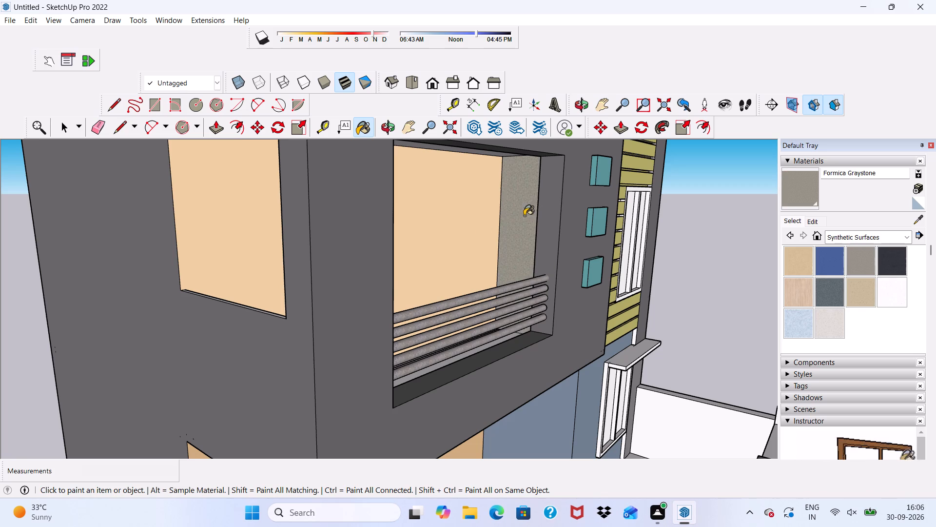
Apply Formica Laminate Light to the balcony's back wall, its inner side wall and the low wall at its open side.
{"action": "left_click", "coordinate": [799, 258]}
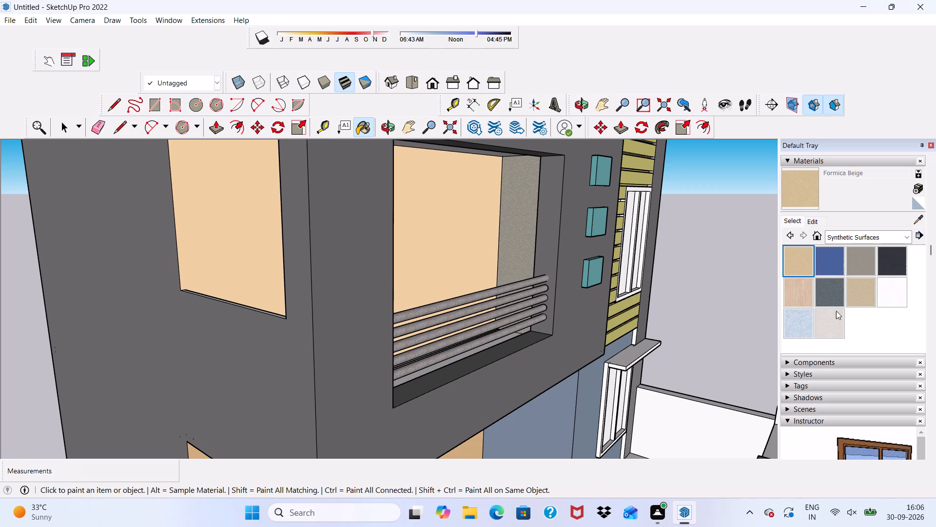
{"action": "left_click", "coordinate": [800, 288]}
{"action": "left_click", "coordinate": [466, 223]}
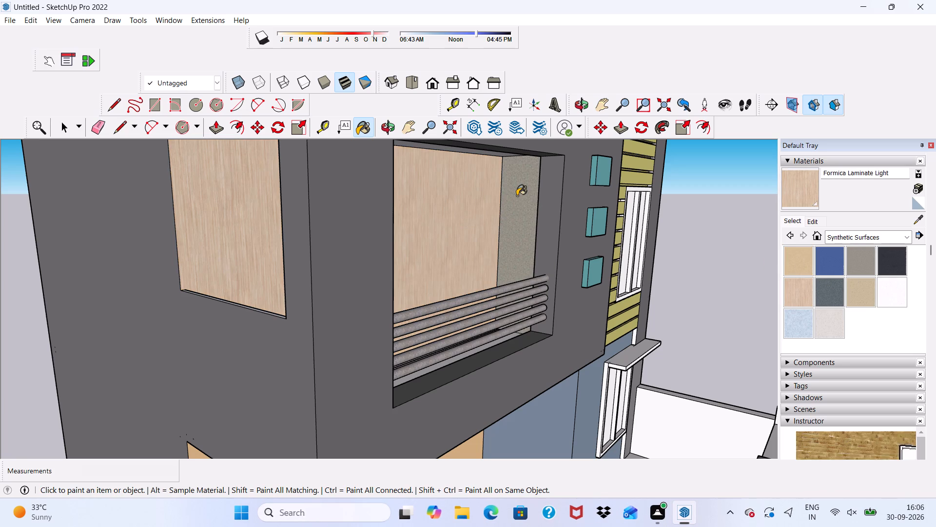
{"action": "left_click", "coordinate": [523, 190]}
{"action": "middle_click_drag", "start_coordinate": [523, 190], "coordinate": [213, 248]}
{"action": "scroll", "coordinate": [523, 190], "scroll_direction": "down", "scroll_amount": 1}
{"action": "scroll", "coordinate": [213, 248], "scroll_direction": "up", "scroll_amount": 3}
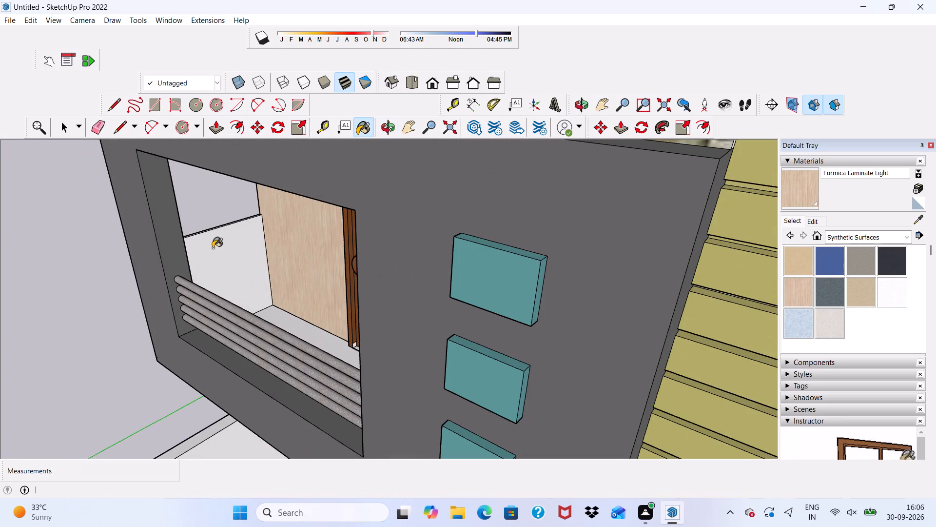
{"action": "left_click", "coordinate": [213, 248]}
{"action": "middle_click_drag", "start_coordinate": [213, 248], "coordinate": [317, 213]}
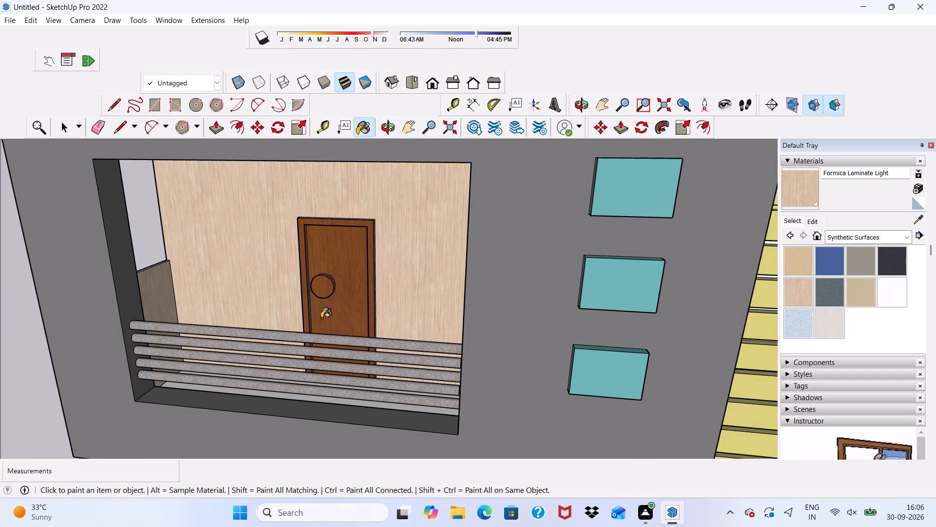
Examine the balcony's interior surfaces and ceiling, and the overall front elevation.
{"action": "middle_click_drag", "start_coordinate": [321, 318], "coordinate": [319, 371]}
{"action": "scroll", "coordinate": [314, 353], "scroll_direction": "down", "scroll_amount": 1}
{"action": "middle_click_drag", "start_coordinate": [314, 353], "coordinate": [399, 157]}
{"action": "scroll", "coordinate": [401, 154], "scroll_direction": "up", "scroll_amount": 1}
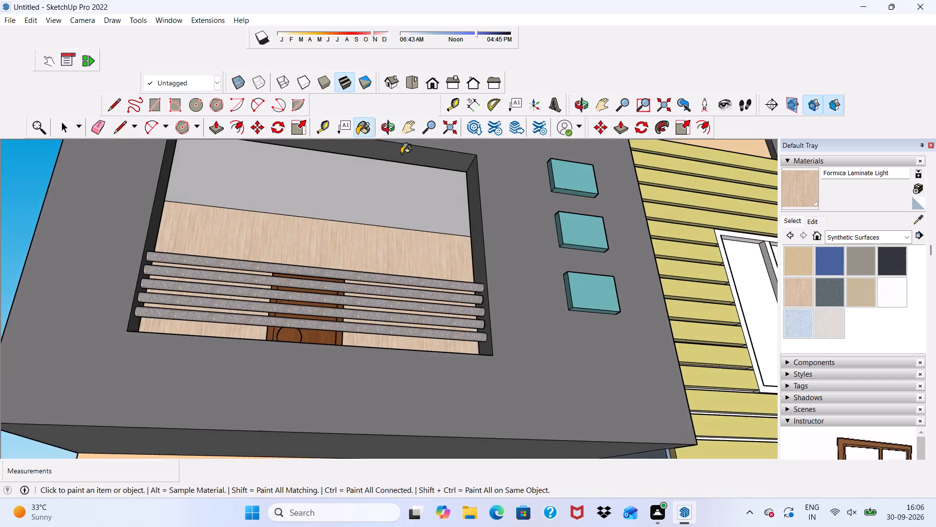
{"action": "scroll", "coordinate": [401, 154], "scroll_direction": "down", "scroll_amount": 1}
{"action": "scroll", "coordinate": [401, 154], "scroll_direction": "up", "scroll_amount": 1}
{"action": "scroll", "coordinate": [401, 155], "scroll_direction": "down", "scroll_amount": 9}
{"action": "middle_click_drag", "start_coordinate": [419, 265], "coordinate": [340, 345]}
{"action": "scroll", "coordinate": [340, 345], "scroll_direction": "up", "scroll_amount": 3}
{"action": "scroll", "coordinate": [340, 345], "scroll_direction": "down", "scroll_amount": 6}
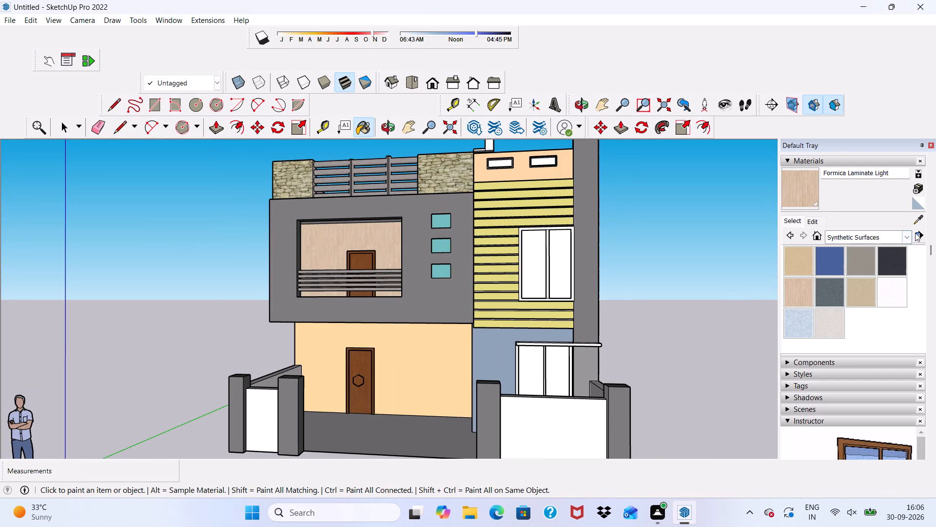
Apply Stone Marble from the Stone collection to the ground-floor entrance wall and the inner face of the adjoining side boundary wall.
{"action": "scroll", "coordinate": [903, 235], "scroll_direction": "down", "scroll_amount": 4}
{"action": "scroll", "coordinate": [309, 526], "scroll_direction": "down", "scroll_amount": 2}
{"action": "scroll", "coordinate": [819, 365], "scroll_direction": "down", "scroll_amount": 3}
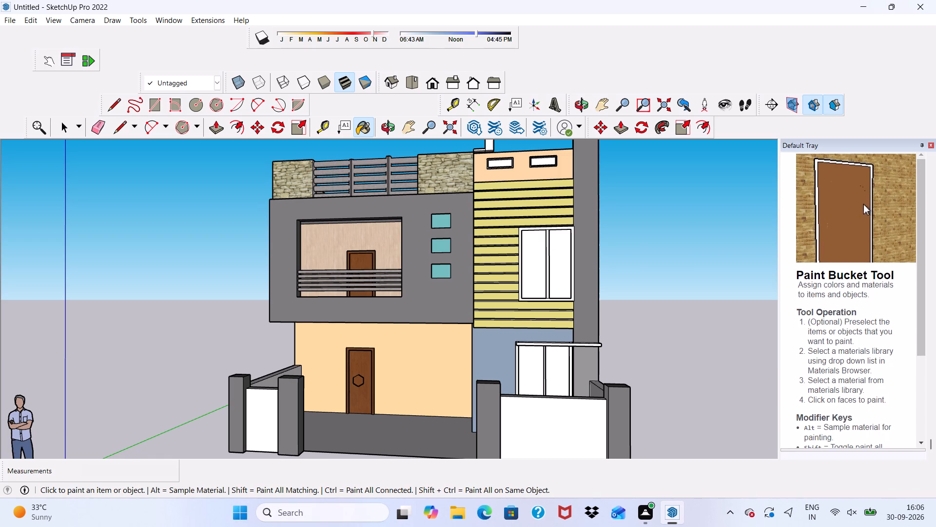
{"action": "scroll", "coordinate": [825, 367], "scroll_direction": "up", "scroll_amount": 5}
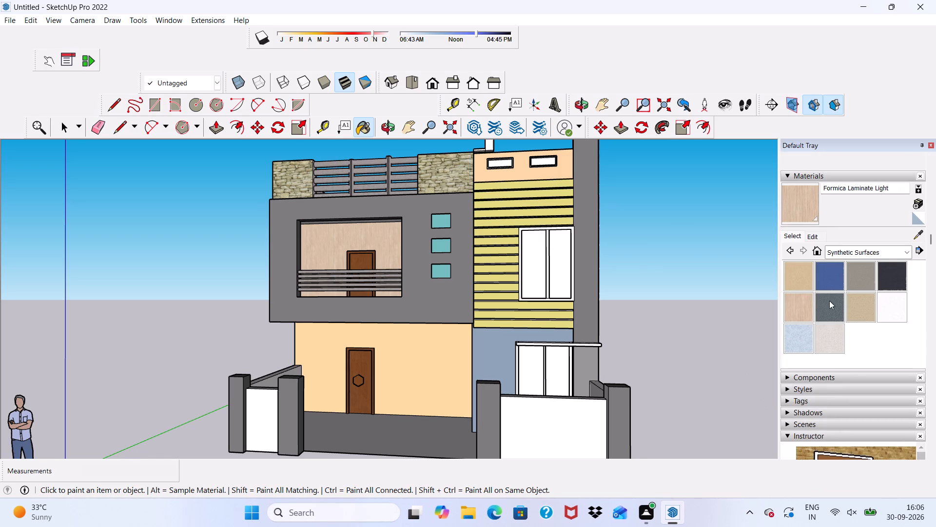
{"action": "left_click", "coordinate": [902, 251]}
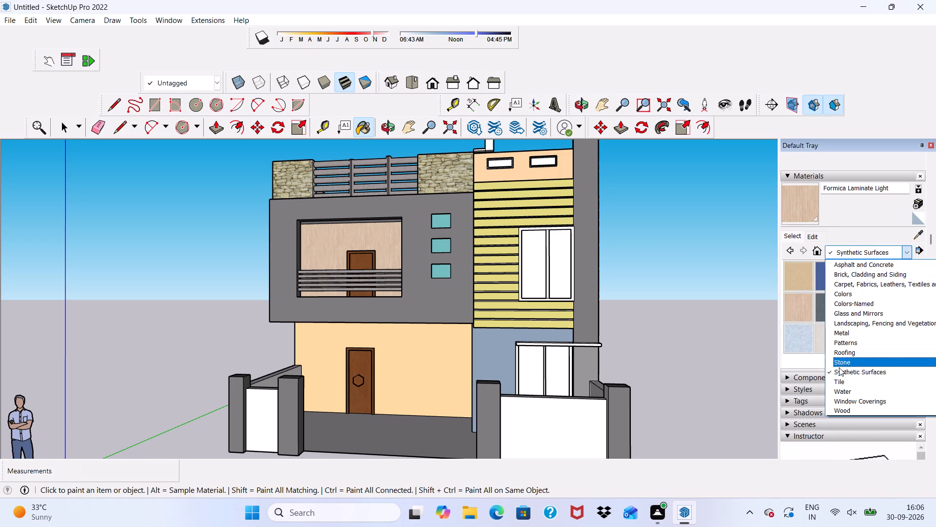
{"action": "left_click", "coordinate": [835, 360]}
{"action": "left_click", "coordinate": [855, 303]}
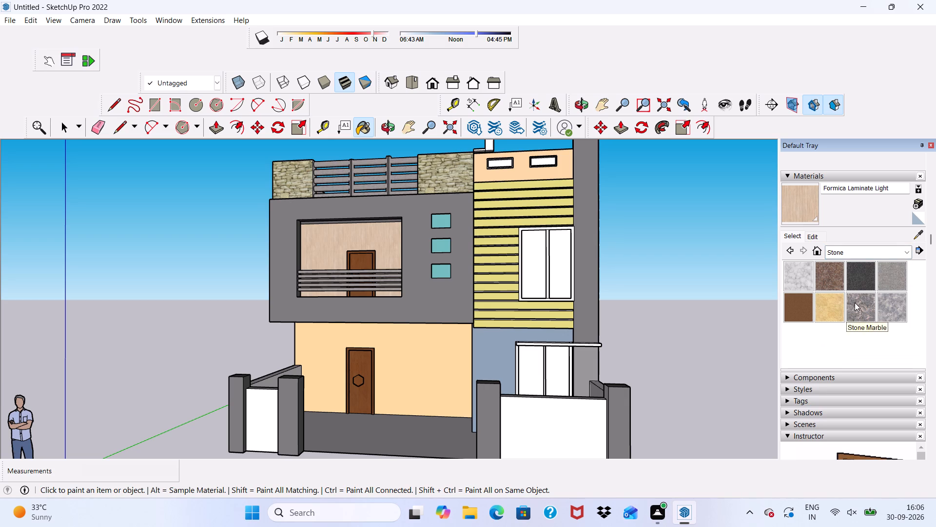
{"action": "scroll", "coordinate": [205, 356], "scroll_direction": "up", "scroll_amount": 4}
{"action": "left_click", "coordinate": [382, 337]}
{"action": "middle_click_drag", "start_coordinate": [487, 356], "coordinate": [360, 422]}
{"action": "scroll", "coordinate": [339, 398], "scroll_direction": "up", "scroll_amount": 3}
{"action": "left_click", "coordinate": [338, 393]}
{"action": "scroll", "coordinate": [203, 427], "scroll_direction": "up", "scroll_amount": 4}
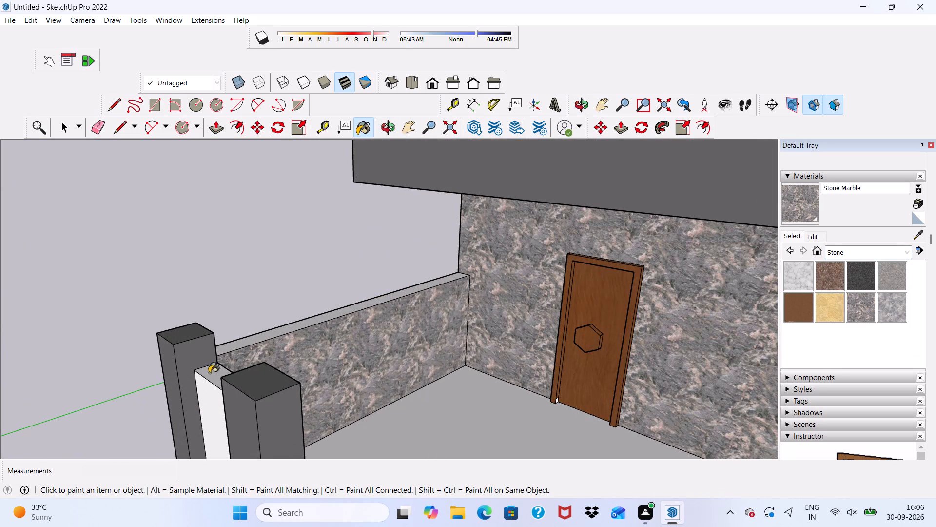
Apply Stone Marble to the boundary wall tops and the inner face of the side boundary wall beside the ground-floor window.
{"action": "left_click", "coordinate": [210, 379]}
{"action": "left_click", "coordinate": [231, 343]}
{"action": "scroll", "coordinate": [239, 350], "scroll_direction": "down", "scroll_amount": 4}
{"action": "middle_click_drag", "start_coordinate": [310, 378], "coordinate": [609, 377]}
{"action": "scroll", "coordinate": [614, 353], "scroll_direction": "up", "scroll_amount": 2}
{"action": "left_click", "coordinate": [643, 272]}
{"action": "scroll", "coordinate": [659, 278], "scroll_direction": "up", "scroll_amount": 3}
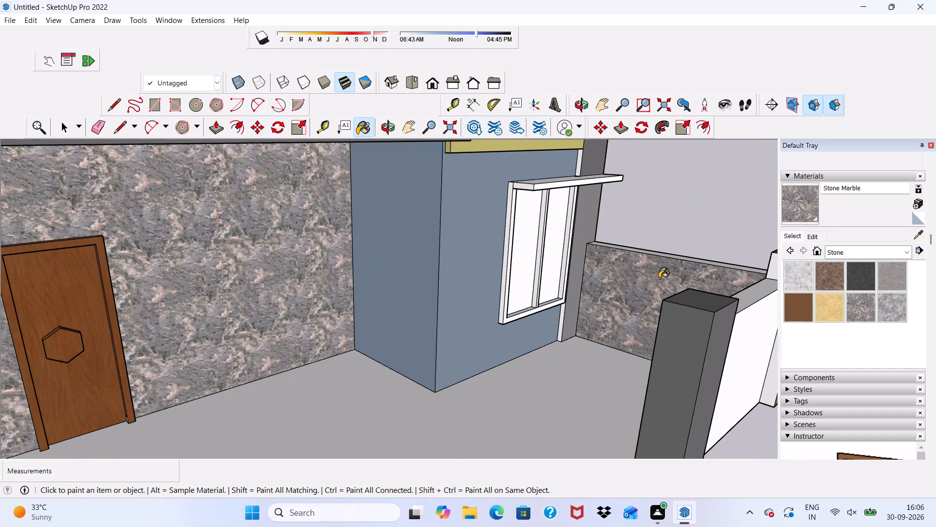
{"action": "middle_click_drag", "start_coordinate": [659, 278], "coordinate": [605, 325]}
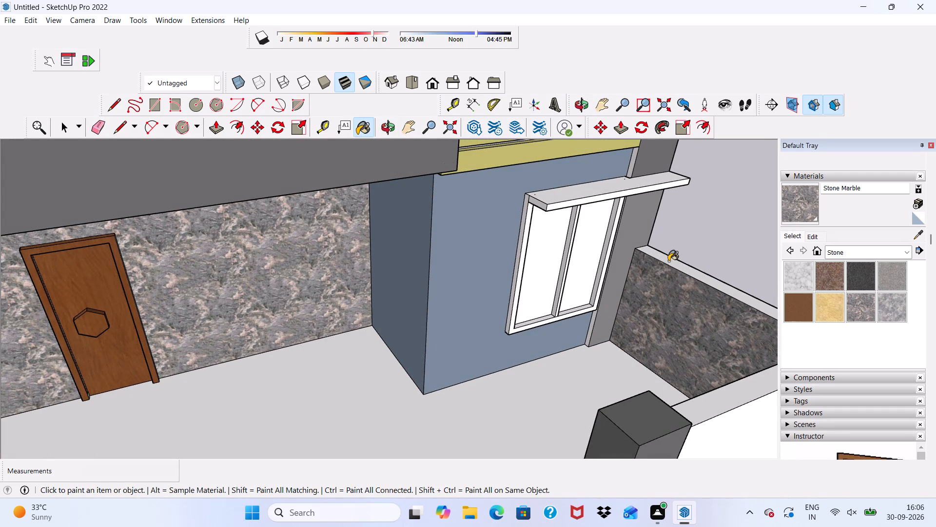
{"action": "left_click", "coordinate": [668, 265]}
{"action": "scroll", "coordinate": [668, 265], "scroll_direction": "down", "scroll_amount": 1}
{"action": "scroll", "coordinate": [668, 265], "scroll_direction": "up", "scroll_amount": 5}
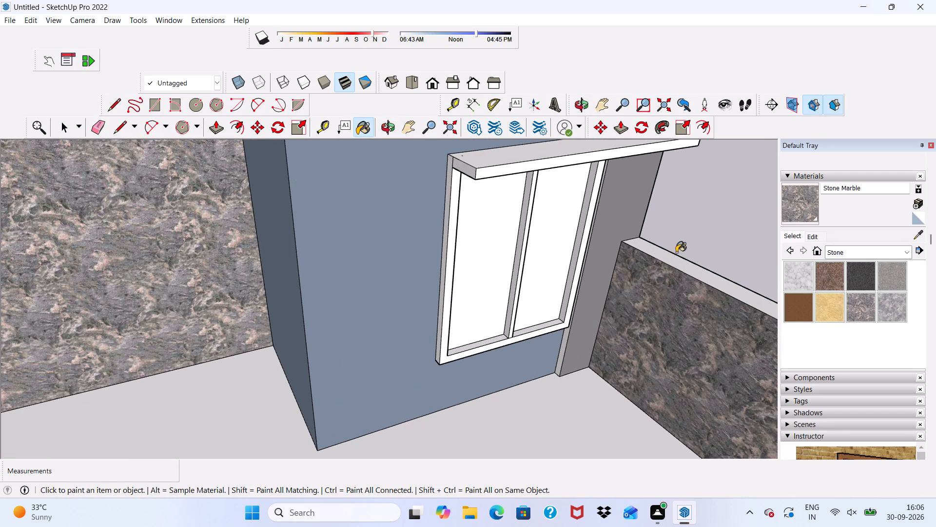
{"action": "left_click", "coordinate": [673, 260]}
Apply Stone Brushed Khaki from the Stone collection to the outer face of the wider front boundary wall panel.
{"action": "scroll", "coordinate": [643, 275], "scroll_direction": "down", "scroll_amount": 11}
{"action": "middle_click_drag", "start_coordinate": [460, 319], "coordinate": [132, 317]}
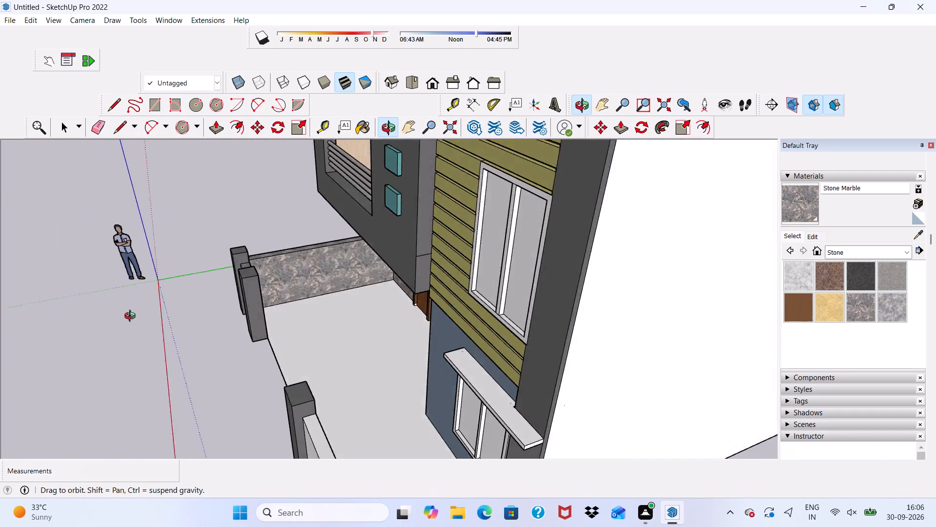
{"action": "middle_click_drag", "start_coordinate": [132, 317], "coordinate": [187, 256]}
{"action": "scroll", "coordinate": [188, 255], "scroll_direction": "up", "scroll_amount": 1}
{"action": "scroll", "coordinate": [188, 255], "scroll_direction": "down", "scroll_amount": 10}
{"action": "middle_click_drag", "start_coordinate": [217, 297], "coordinate": [358, 300]}
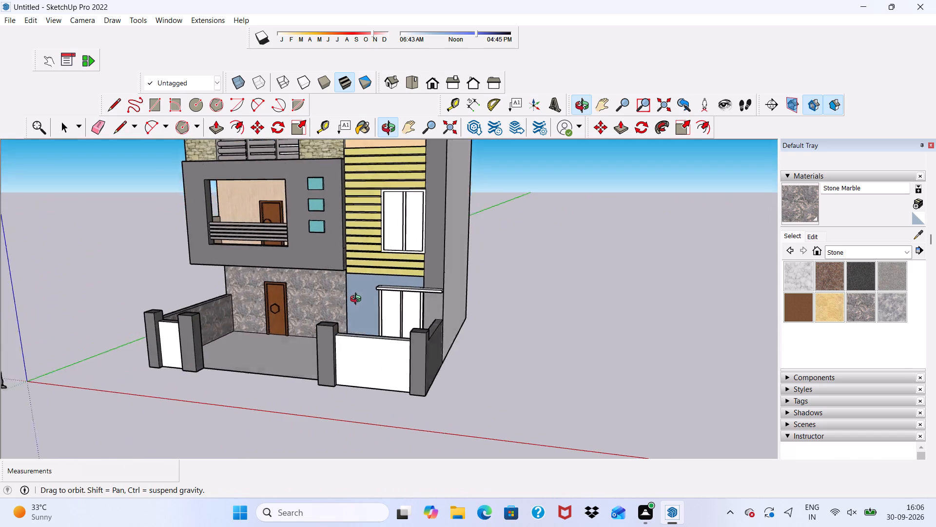
{"action": "middle_click_drag", "start_coordinate": [358, 300], "coordinate": [375, 305]}
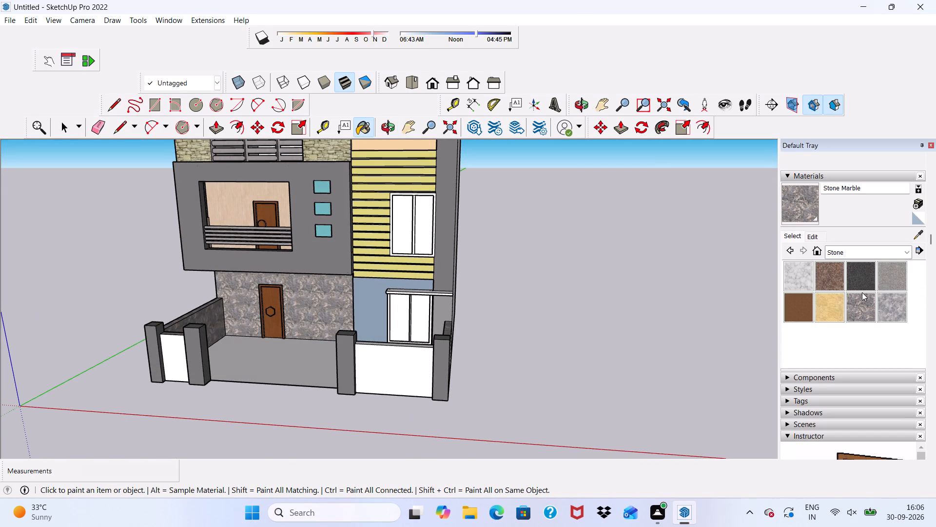
{"action": "left_click", "coordinate": [884, 279]}
{"action": "scroll", "coordinate": [394, 414], "scroll_direction": "up", "scroll_amount": 3}
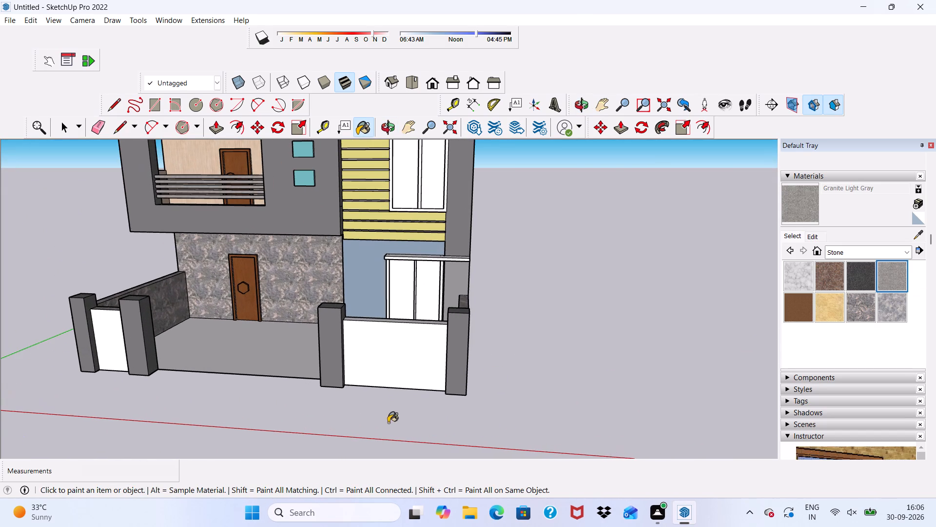
{"action": "left_click", "coordinate": [834, 311]}
{"action": "scroll", "coordinate": [449, 408], "scroll_direction": "up", "scroll_amount": 3}
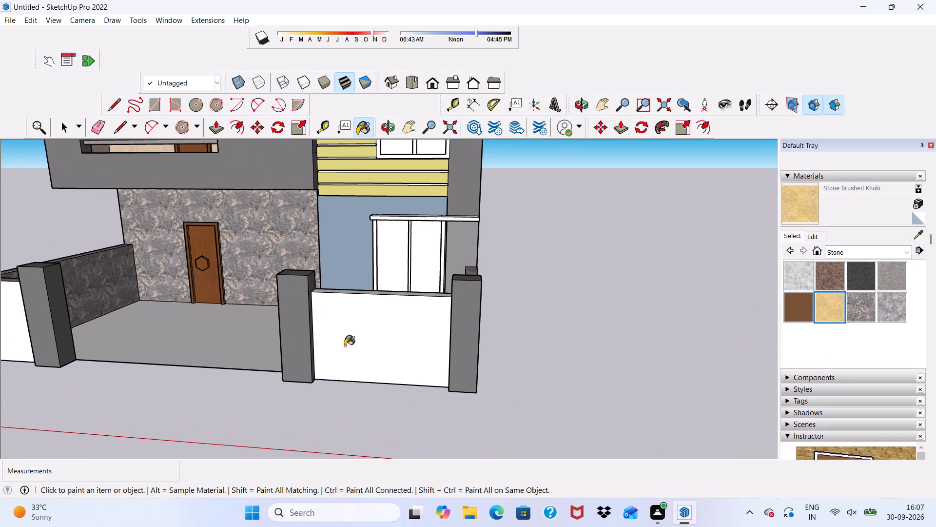
{"action": "left_click", "coordinate": [373, 332]}
Apply Stone Brushed Khaki to the narrow front boundary panel's outer face and the wider panel's top.
{"action": "scroll", "coordinate": [373, 332], "scroll_direction": "down", "scroll_amount": 9}
{"action": "middle_click_drag", "start_coordinate": [415, 367], "coordinate": [501, 385]}
{"action": "scroll", "coordinate": [320, 385], "scroll_direction": "up", "scroll_amount": 3}
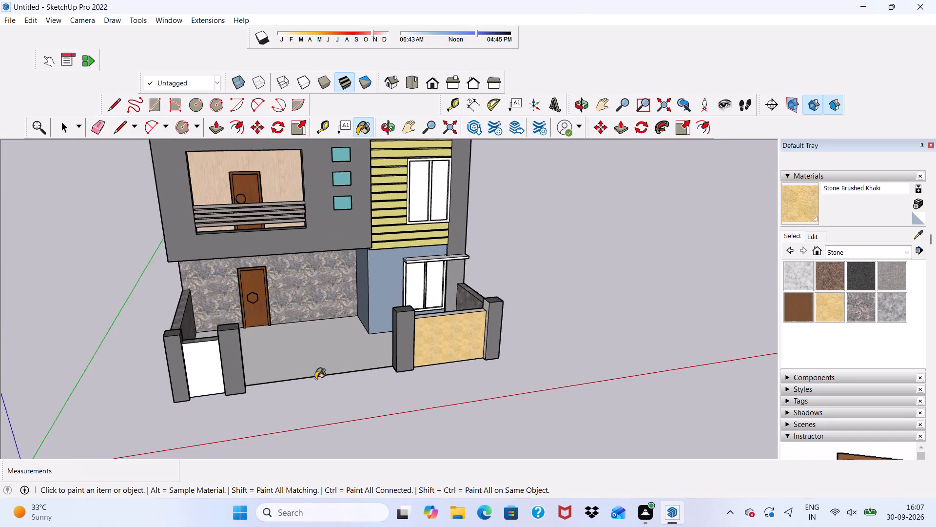
{"action": "scroll", "coordinate": [199, 332], "scroll_direction": "up", "scroll_amount": 3}
{"action": "left_click", "coordinate": [195, 369]}
{"action": "scroll", "coordinate": [207, 353], "scroll_direction": "down", "scroll_amount": 4}
{"action": "middle_click_drag", "start_coordinate": [210, 364], "coordinate": [47, 429]}
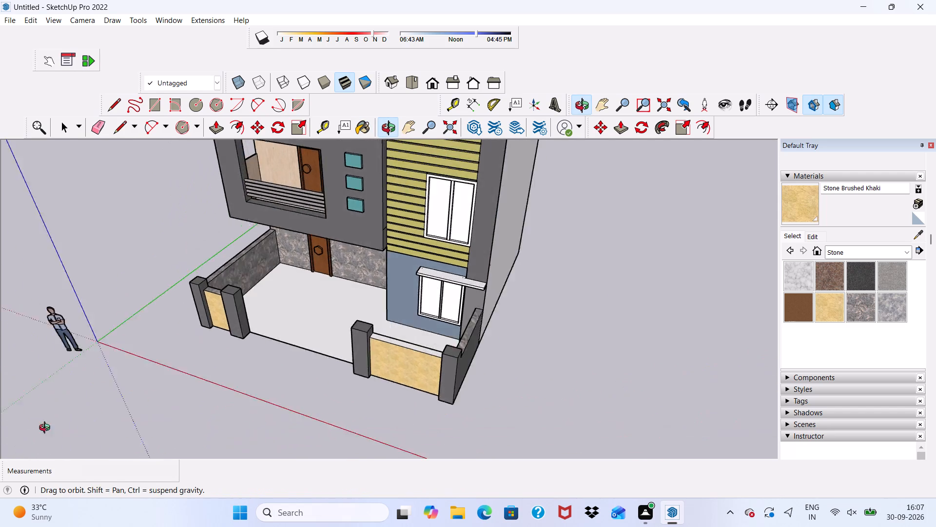
{"action": "middle_click_drag", "start_coordinate": [47, 429], "coordinate": [39, 431]}
{"action": "scroll", "coordinate": [313, 379], "scroll_direction": "up", "scroll_amount": 4}
{"action": "scroll", "coordinate": [421, 332], "scroll_direction": "up", "scroll_amount": 3}
{"action": "left_click", "coordinate": [423, 323]}
Examine the painted front boundary walls from several angles and the overall front elevation.
{"action": "scroll", "coordinate": [409, 369], "scroll_direction": "down", "scroll_amount": 1}
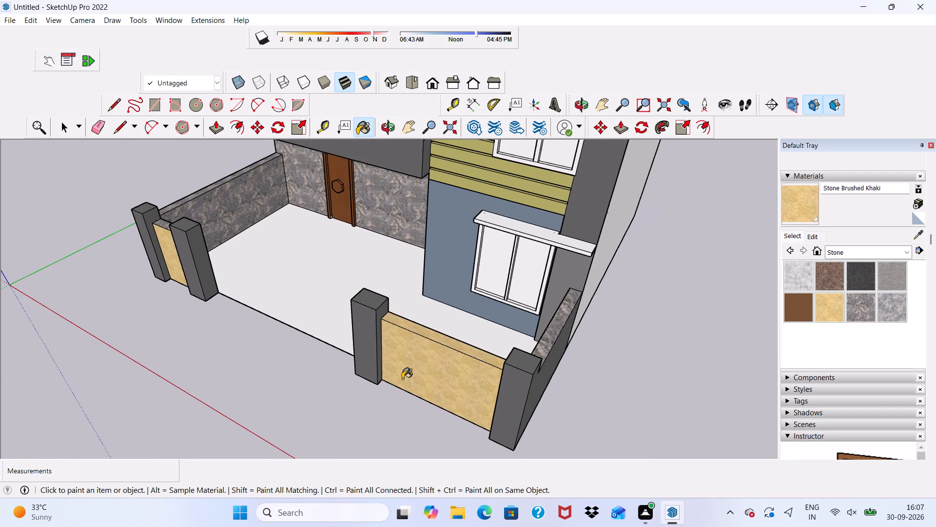
{"action": "scroll", "coordinate": [402, 379], "scroll_direction": "down", "scroll_amount": 1}
{"action": "middle_click_drag", "start_coordinate": [402, 379], "coordinate": [417, 317]}
{"action": "scroll", "coordinate": [439, 291], "scroll_direction": "up", "scroll_amount": 1}
{"action": "scroll", "coordinate": [439, 291], "scroll_direction": "down", "scroll_amount": 5}
{"action": "middle_click_drag", "start_coordinate": [319, 410], "coordinate": [500, 313]}
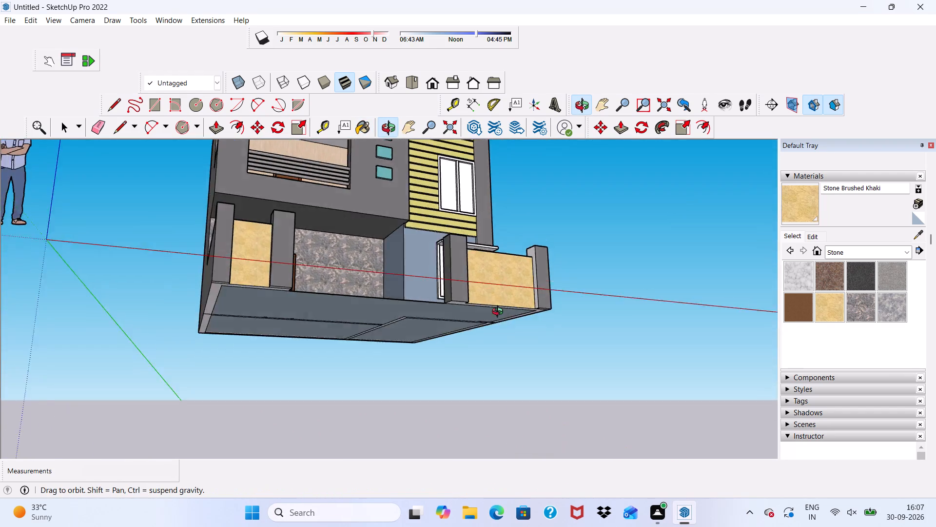
{"action": "middle_click_drag", "start_coordinate": [500, 313], "coordinate": [483, 389]}
{"action": "scroll", "coordinate": [364, 306], "scroll_direction": "up", "scroll_amount": 4}
{"action": "scroll", "coordinate": [364, 305], "scroll_direction": "down", "scroll_amount": 7}
{"action": "scroll", "coordinate": [352, 357], "scroll_direction": "up", "scroll_amount": 1}
{"action": "scroll", "coordinate": [352, 357], "scroll_direction": "down", "scroll_amount": 7}
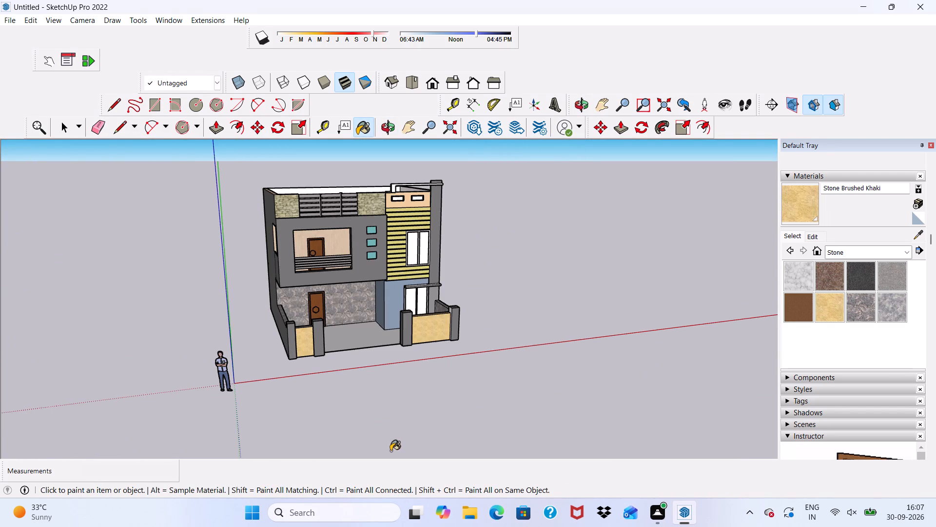
Apply Sandstone from the Stone collection to the front faces of the upper window's outer frame and central mullion.
{"action": "scroll", "coordinate": [449, 296], "scroll_direction": "up", "scroll_amount": 3}
{"action": "scroll", "coordinate": [383, 214], "scroll_direction": "up", "scroll_amount": 7}
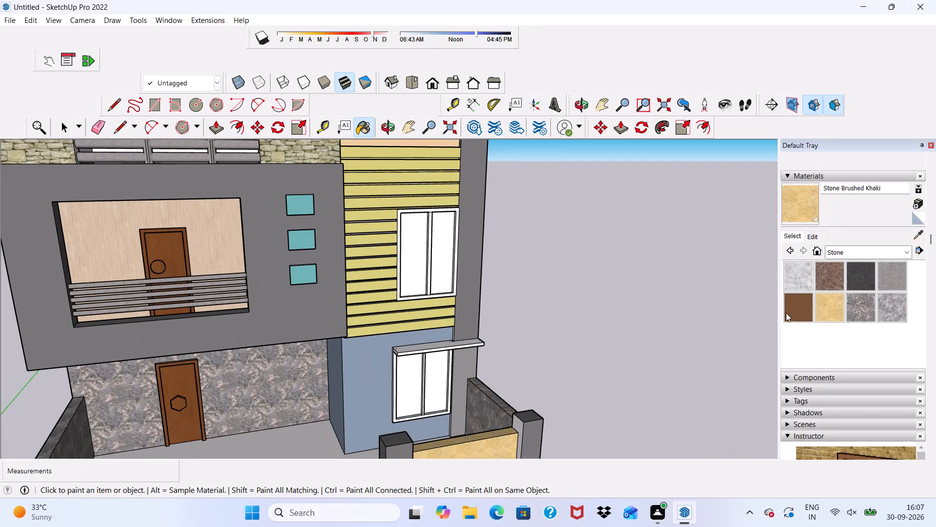
{"action": "left_click", "coordinate": [790, 315]}
{"action": "scroll", "coordinate": [614, 370], "scroll_direction": "up", "scroll_amount": 3}
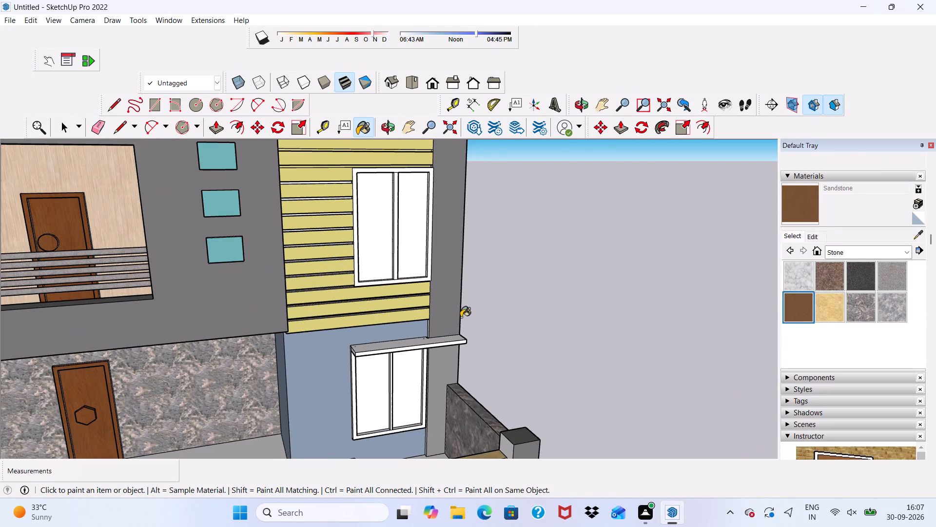
{"action": "scroll", "coordinate": [368, 245], "scroll_direction": "up", "scroll_amount": 9}
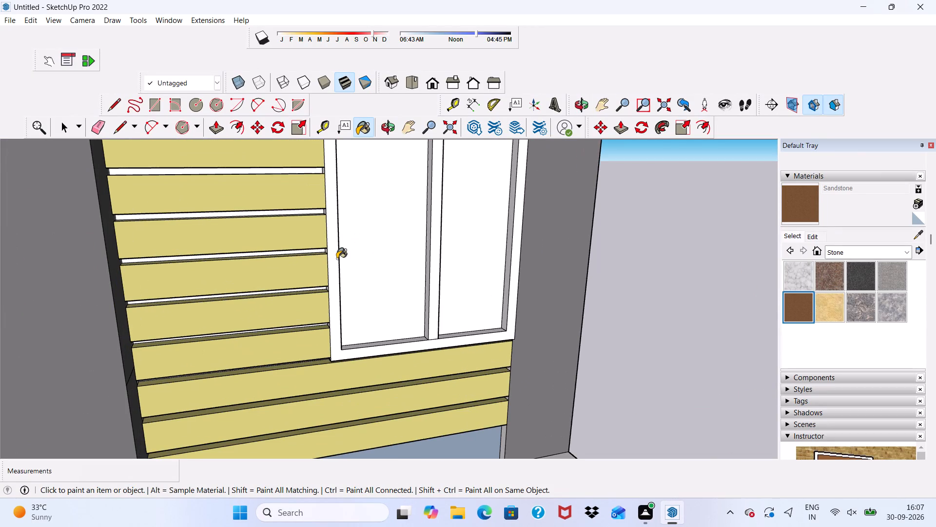
{"action": "left_click", "coordinate": [333, 264]}
{"action": "scroll", "coordinate": [413, 258], "scroll_direction": "up", "scroll_amount": 5}
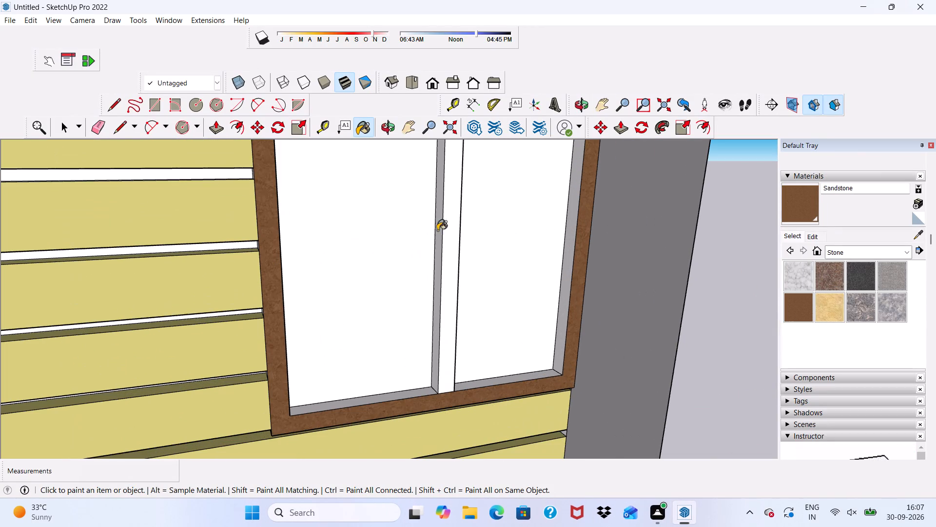
{"action": "left_click", "coordinate": [452, 241]}
Apply Sandstone to the upper window frame's inner bottom and side faces and both sides of its central mullion.
{"action": "scroll", "coordinate": [453, 243], "scroll_direction": "up", "scroll_amount": 4}
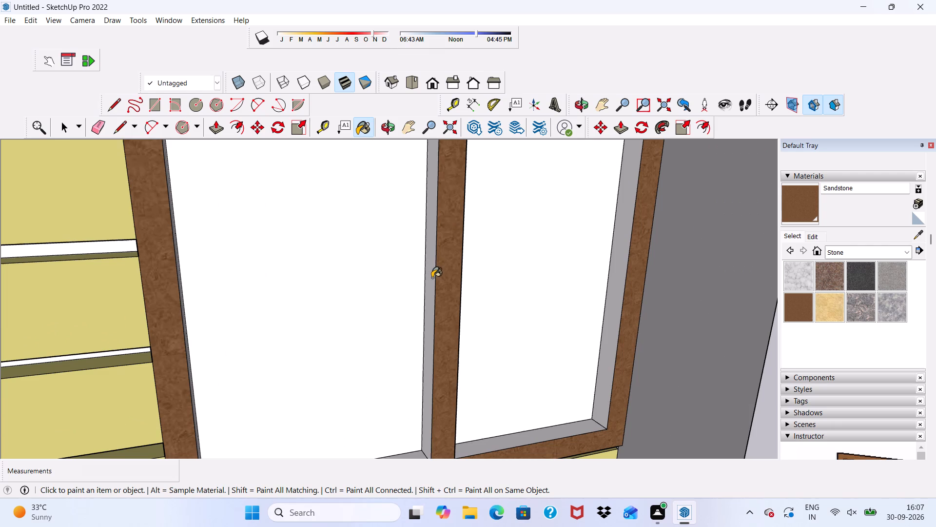
{"action": "left_click", "coordinate": [432, 278]}
{"action": "scroll", "coordinate": [435, 268], "scroll_direction": "down", "scroll_amount": 6}
{"action": "scroll", "coordinate": [416, 371], "scroll_direction": "up", "scroll_amount": 4}
{"action": "left_click", "coordinate": [409, 392]}
{"action": "scroll", "coordinate": [461, 367], "scroll_direction": "up", "scroll_amount": 2}
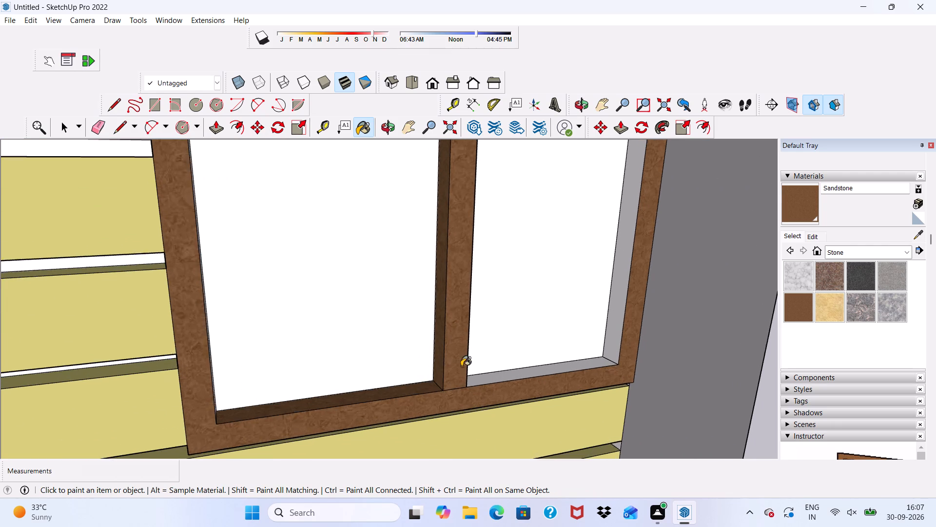
{"action": "left_click", "coordinate": [523, 374]}
{"action": "left_click", "coordinate": [629, 283]}
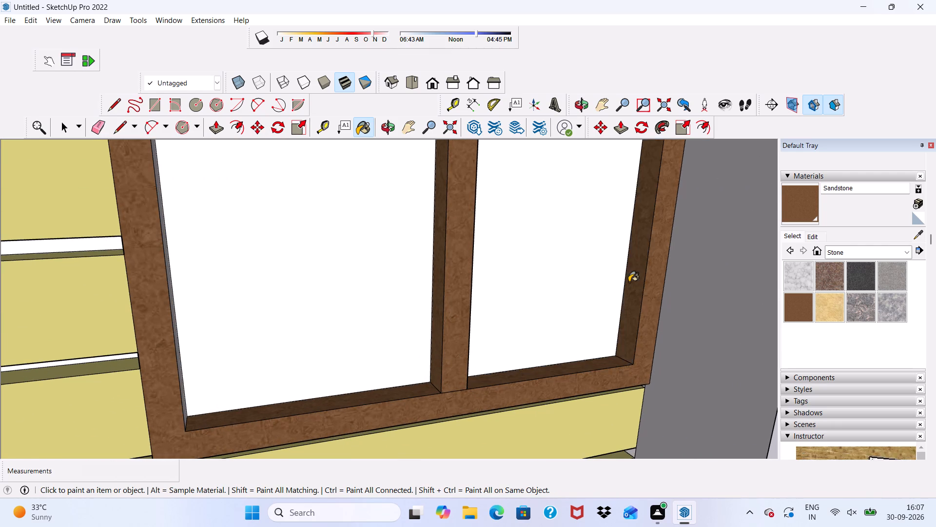
{"action": "scroll", "coordinate": [629, 282], "scroll_direction": "down", "scroll_amount": 5}
{"action": "middle_click_drag", "start_coordinate": [627, 284], "coordinate": [374, 312]}
{"action": "scroll", "coordinate": [285, 260], "scroll_direction": "up", "scroll_amount": 5}
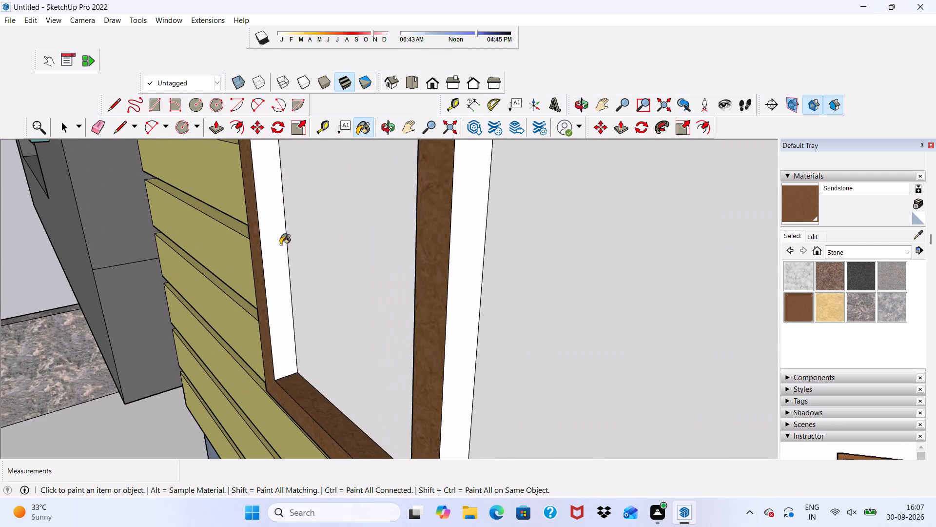
{"action": "left_click", "coordinate": [272, 232]}
{"action": "left_click", "coordinate": [472, 245]}
{"action": "scroll", "coordinate": [472, 245], "scroll_direction": "down", "scroll_amount": 2}
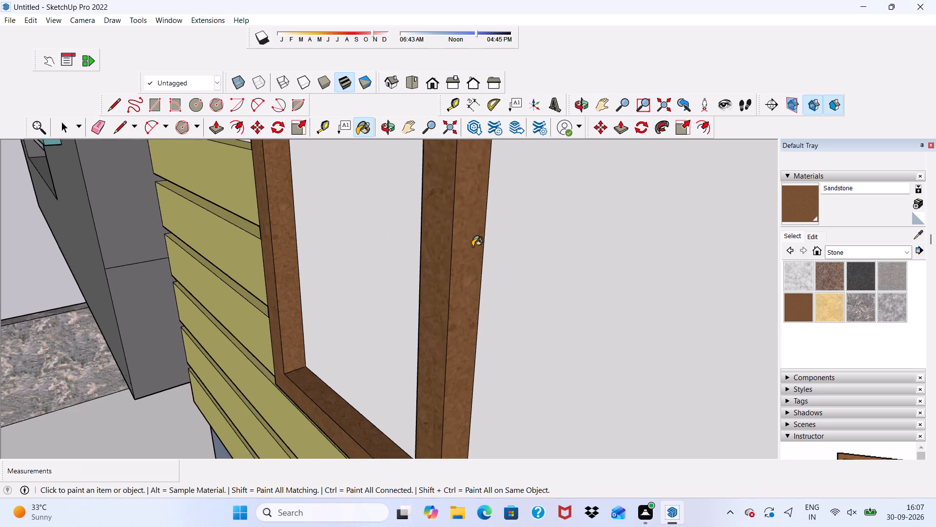
Apply Sandstone to the upper window frame's inner top faces above both panes, keeping the glass panes unpainted.
{"action": "scroll", "coordinate": [472, 246], "scroll_direction": "down", "scroll_amount": 4}
{"action": "middle_click_drag", "start_coordinate": [471, 269], "coordinate": [712, 252]}
{"action": "scroll", "coordinate": [634, 229], "scroll_direction": "down", "scroll_amount": 1}
{"action": "scroll", "coordinate": [630, 231], "scroll_direction": "up", "scroll_amount": 1}
{"action": "scroll", "coordinate": [626, 235], "scroll_direction": "down", "scroll_amount": 10}
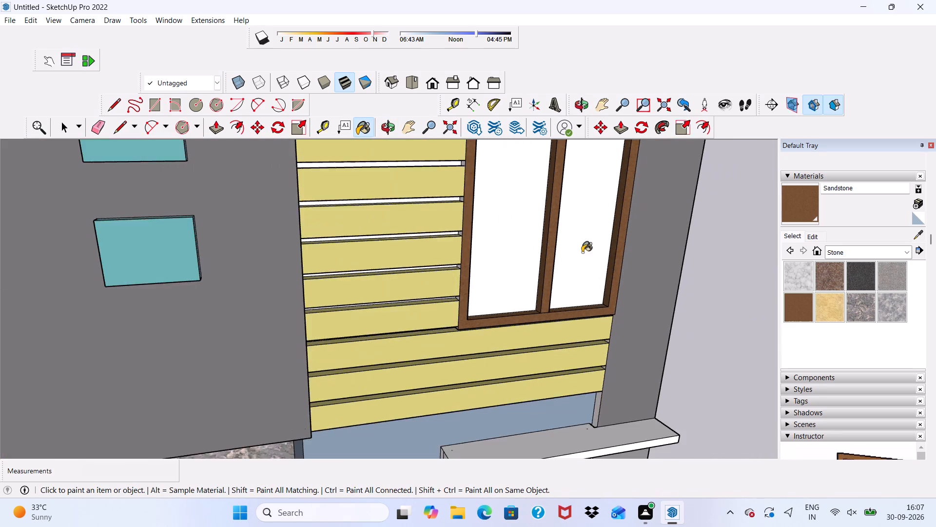
{"action": "scroll", "coordinate": [582, 252], "scroll_direction": "down", "scroll_amount": 10}
{"action": "middle_click_drag", "start_coordinate": [577, 247], "coordinate": [533, 104]}
{"action": "scroll", "coordinate": [576, 161], "scroll_direction": "up", "scroll_amount": 4}
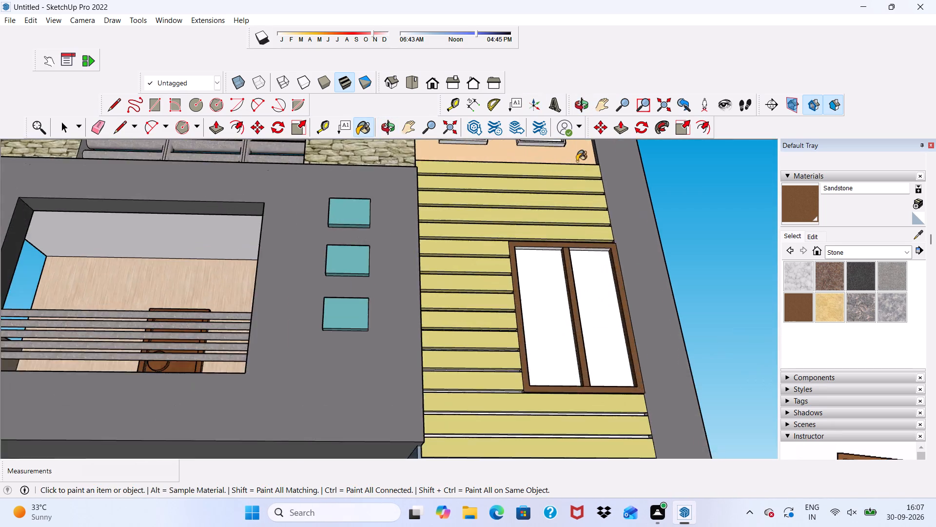
{"action": "scroll", "coordinate": [577, 161], "scroll_direction": "up", "scroll_amount": 12}
{"action": "left_click", "coordinate": [552, 256]}
{"action": "scroll", "coordinate": [601, 233], "scroll_direction": "up", "scroll_amount": 1}
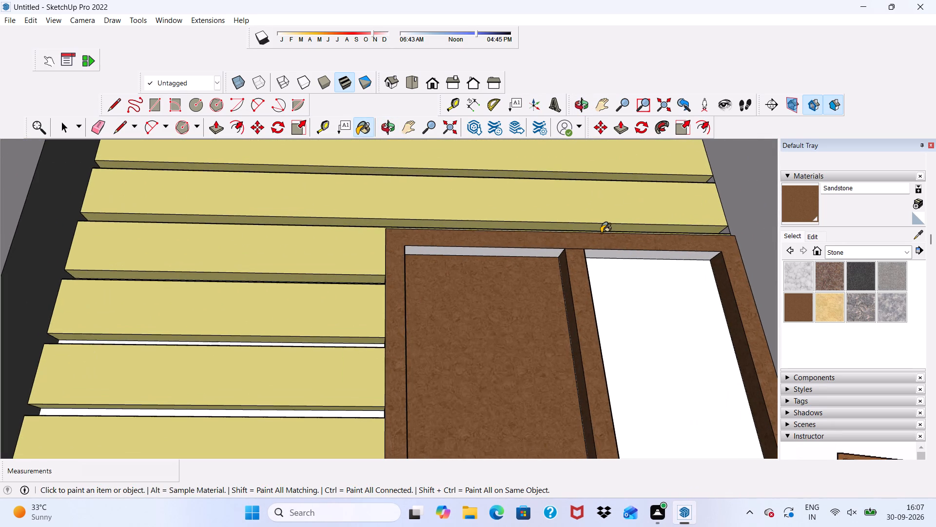
{"action": "key", "text": "ctrl+z"}
{"action": "right_click", "coordinate": [599, 243], "text": "ctrl"}
{"action": "left_click_drag", "start_coordinate": [596, 235], "coordinate": [578, 234], "text": "ctrl"}
{"action": "scroll", "coordinate": [528, 268], "scroll_direction": "up", "scroll_amount": 4}
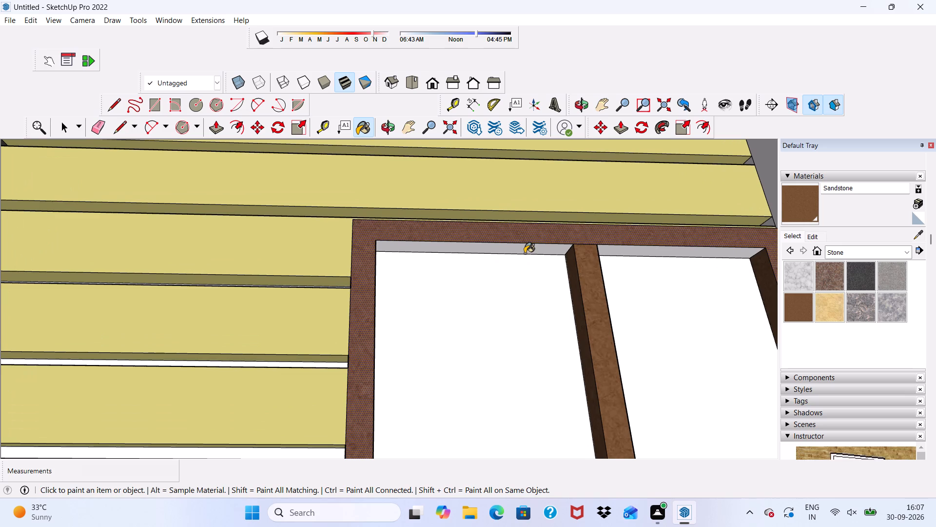
{"action": "left_click", "coordinate": [525, 252]}
{"action": "scroll", "coordinate": [760, 208], "scroll_direction": "up", "scroll_amount": 2}
{"action": "left_click", "coordinate": [672, 260]}
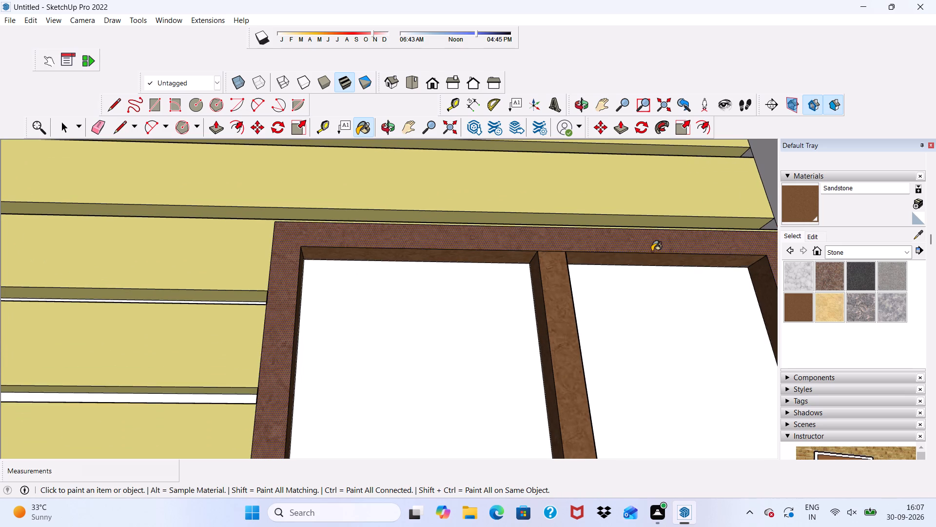
Examine the upper window's painted frame and the overall front elevation.
{"action": "scroll", "coordinate": [652, 251], "scroll_direction": "down", "scroll_amount": 4}
{"action": "middle_click_drag", "start_coordinate": [652, 251], "coordinate": [336, 450]}
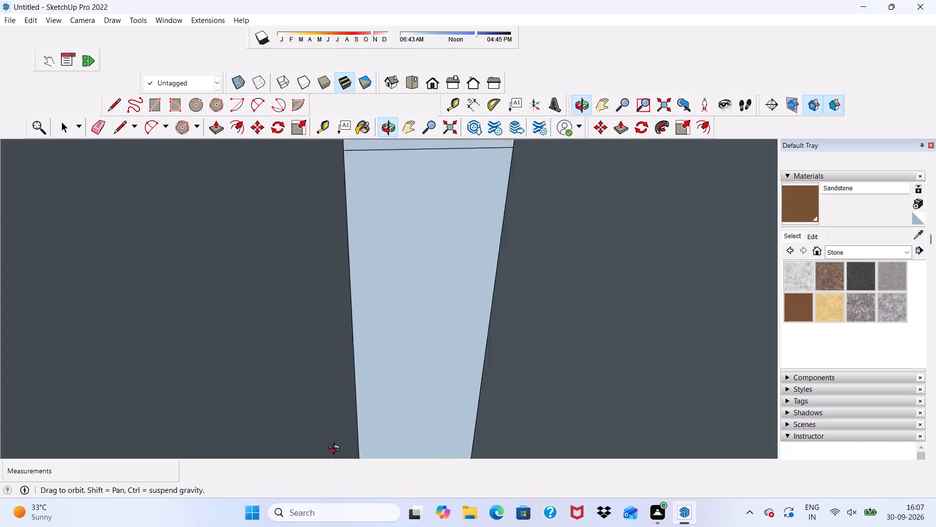
{"action": "middle_click_drag", "start_coordinate": [336, 450], "coordinate": [531, 304]}
{"action": "scroll", "coordinate": [585, 266], "scroll_direction": "down", "scroll_amount": 6}
{"action": "scroll", "coordinate": [544, 260], "scroll_direction": "down", "scroll_amount": 2}
{"action": "middle_click_drag", "start_coordinate": [544, 260], "coordinate": [582, 261]}
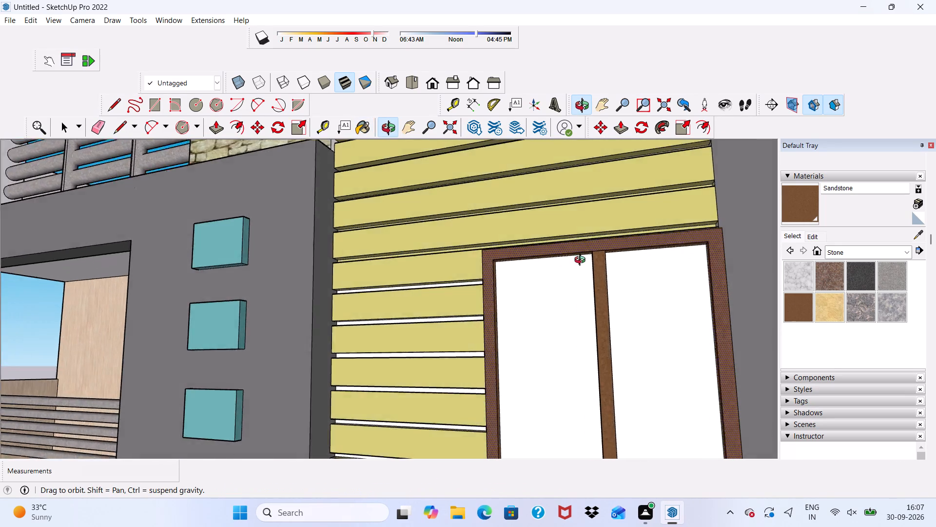
{"action": "middle_click_drag", "start_coordinate": [582, 261], "coordinate": [622, 304]}
{"action": "middle_click", "coordinate": [622, 306]}
{"action": "scroll", "coordinate": [621, 306], "scroll_direction": "down", "scroll_amount": 4}
{"action": "scroll", "coordinate": [620, 306], "scroll_direction": "up", "scroll_amount": 1}
{"action": "scroll", "coordinate": [556, 263], "scroll_direction": "down", "scroll_amount": 1}
{"action": "scroll", "coordinate": [556, 263], "scroll_direction": "up", "scroll_amount": 1}
{"action": "scroll", "coordinate": [556, 263], "scroll_direction": "down", "scroll_amount": 3}
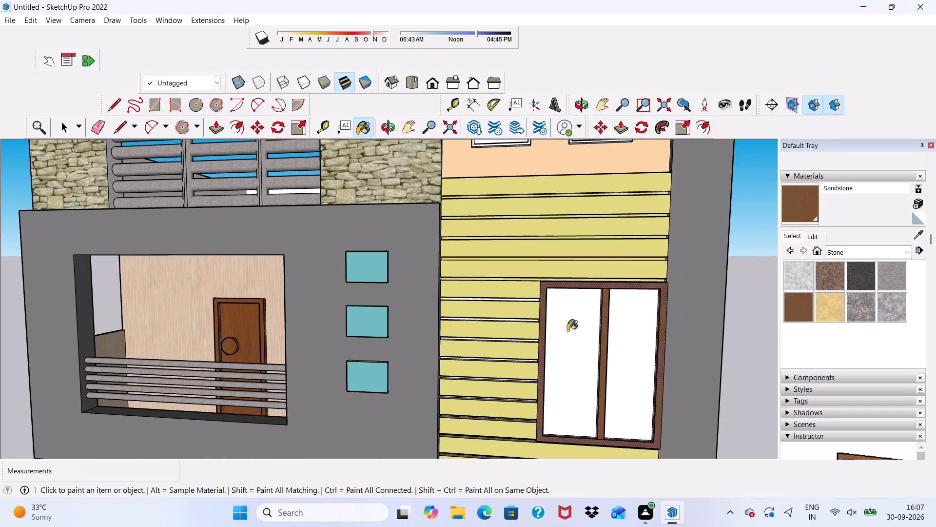
{"action": "scroll", "coordinate": [554, 414], "scroll_direction": "up", "scroll_amount": 7}
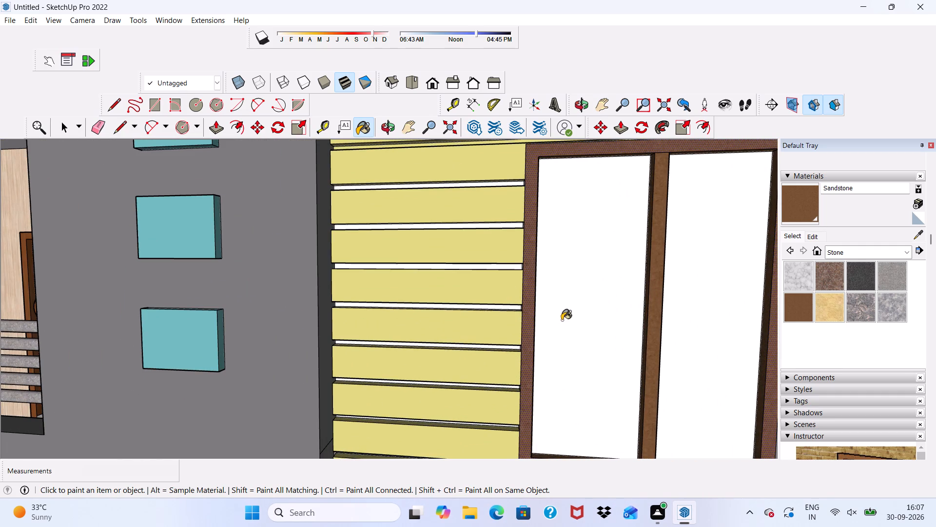
{"action": "scroll", "coordinate": [560, 318], "scroll_direction": "up", "scroll_amount": 4}
{"action": "scroll", "coordinate": [520, 322], "scroll_direction": "down", "scroll_amount": 20}
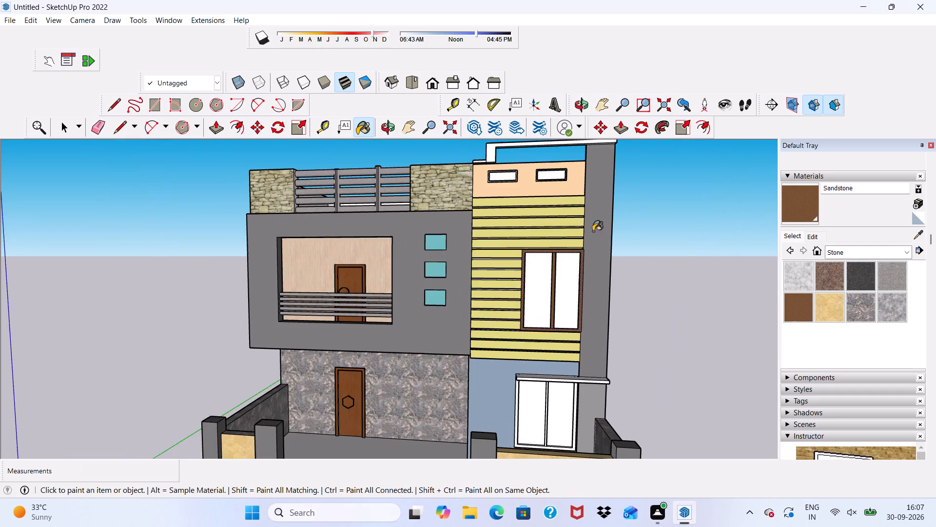
{"action": "scroll", "coordinate": [493, 347], "scroll_direction": "down", "scroll_amount": 1}
Apply Sandstone to the front face of the ground-floor window's outer frame and to its outer left side.
{"action": "scroll", "coordinate": [515, 459], "scroll_direction": "up", "scroll_amount": 12}
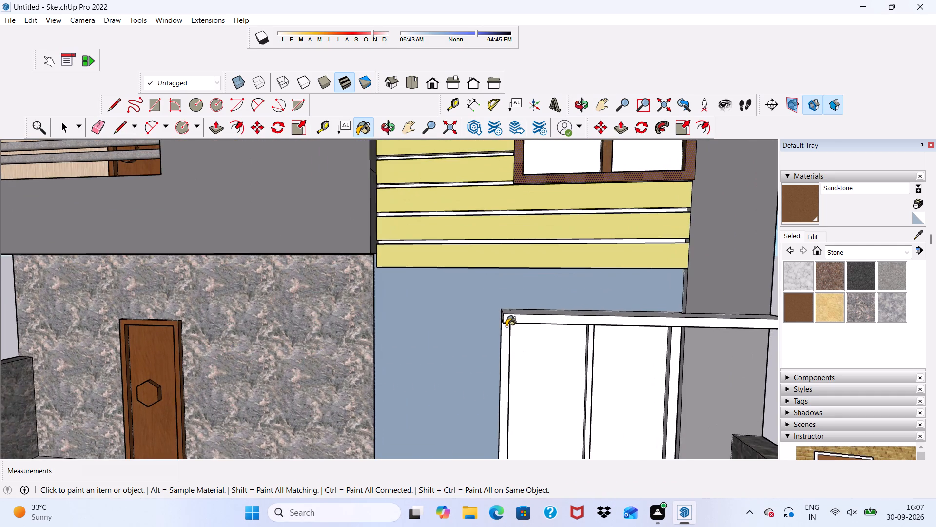
{"action": "scroll", "coordinate": [506, 326], "scroll_direction": "up", "scroll_amount": 4}
{"action": "scroll", "coordinate": [506, 326], "scroll_direction": "down", "scroll_amount": 3}
{"action": "scroll", "coordinate": [506, 335], "scroll_direction": "up", "scroll_amount": 4}
{"action": "left_click", "coordinate": [506, 337]}
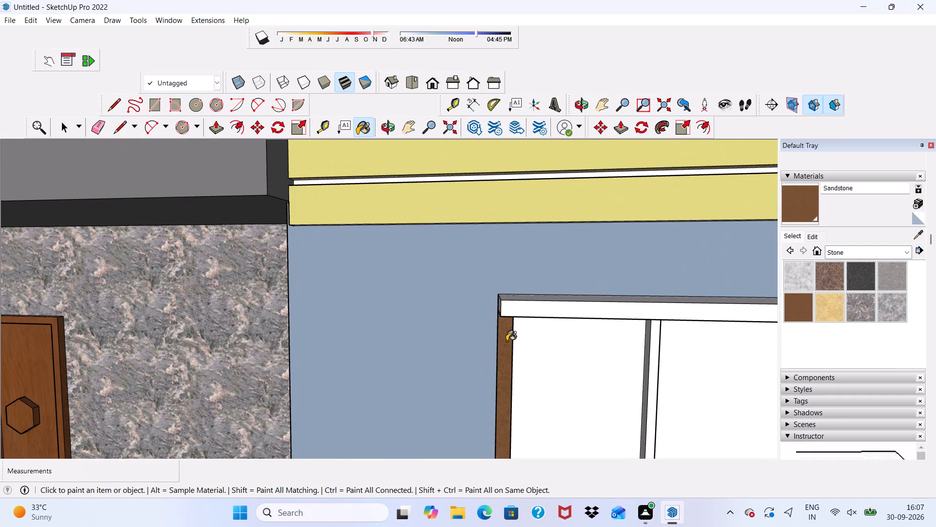
{"action": "scroll", "coordinate": [507, 340], "scroll_direction": "up", "scroll_amount": 3}
{"action": "scroll", "coordinate": [507, 340], "scroll_direction": "down", "scroll_amount": 1}
{"action": "middle_click_drag", "start_coordinate": [507, 340], "coordinate": [654, 317]}
{"action": "scroll", "coordinate": [654, 317], "scroll_direction": "down", "scroll_amount": 1}
{"action": "scroll", "coordinate": [553, 333], "scroll_direction": "up", "scroll_amount": 3}
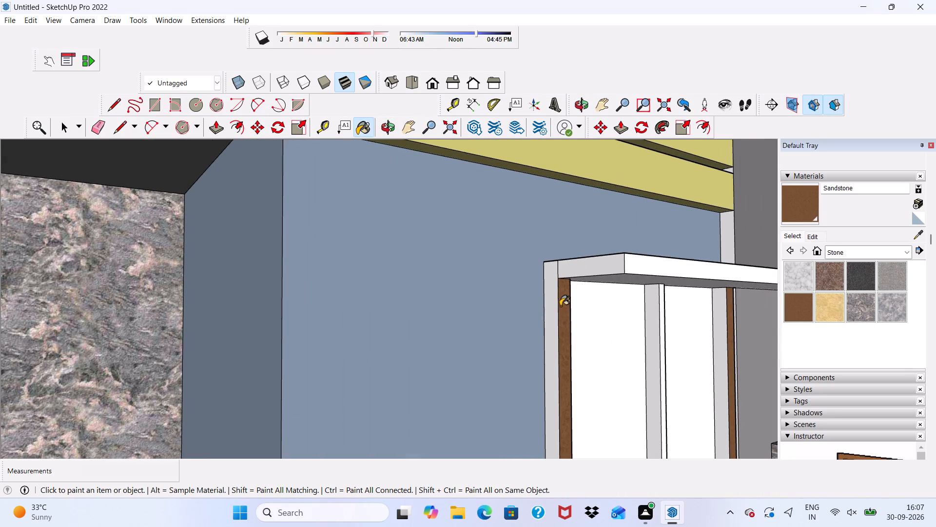
{"action": "left_click", "coordinate": [550, 310]}
Apply Sandstone to the end, front, underside and top faces of the projecting slab above the ground-floor window.
{"action": "left_click", "coordinate": [574, 259]}
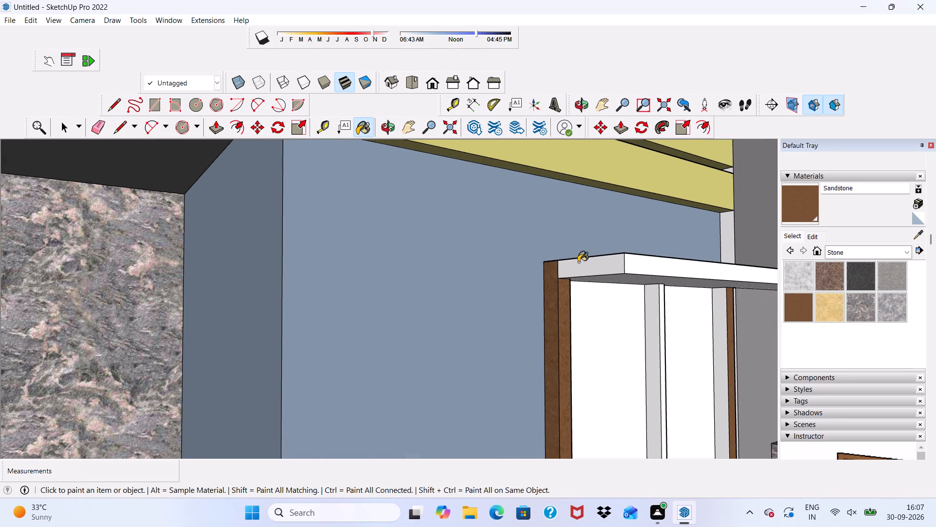
{"action": "left_click", "coordinate": [580, 263]}
{"action": "left_click", "coordinate": [654, 267]}
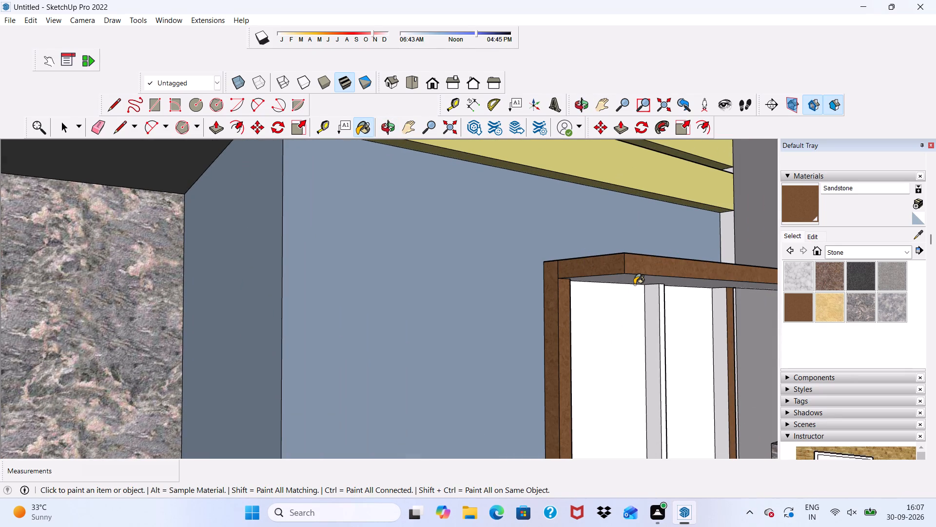
{"action": "left_click", "coordinate": [634, 284]}
{"action": "scroll", "coordinate": [633, 280], "scroll_direction": "up", "scroll_amount": 5}
{"action": "left_click", "coordinate": [633, 276]}
{"action": "scroll", "coordinate": [633, 276], "scroll_direction": "down", "scroll_amount": 5}
{"action": "middle_click_drag", "start_coordinate": [633, 276], "coordinate": [543, 405]}
{"action": "left_click", "coordinate": [531, 426]}
Examine the painted slab over the ground-floor window and the overall front elevation.
{"action": "scroll", "coordinate": [526, 395], "scroll_direction": "down", "scroll_amount": 2}
{"action": "scroll", "coordinate": [525, 395], "scroll_direction": "up", "scroll_amount": 1}
{"action": "scroll", "coordinate": [525, 394], "scroll_direction": "down", "scroll_amount": 9}
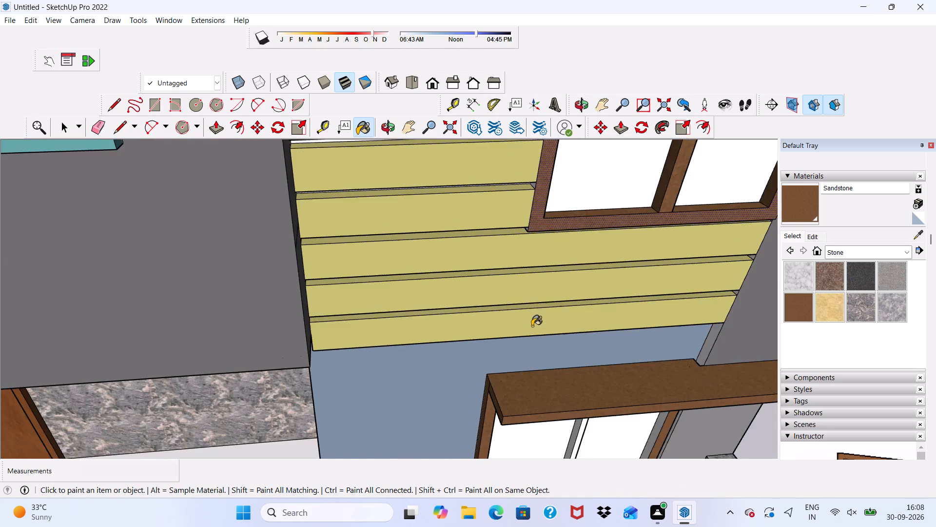
{"action": "scroll", "coordinate": [532, 326], "scroll_direction": "down", "scroll_amount": 2}
{"action": "scroll", "coordinate": [545, 406], "scroll_direction": "up", "scroll_amount": 4}
{"action": "scroll", "coordinate": [545, 406], "scroll_direction": "down", "scroll_amount": 5}
{"action": "scroll", "coordinate": [554, 326], "scroll_direction": "up", "scroll_amount": 1}
{"action": "scroll", "coordinate": [554, 326], "scroll_direction": "down", "scroll_amount": 2}
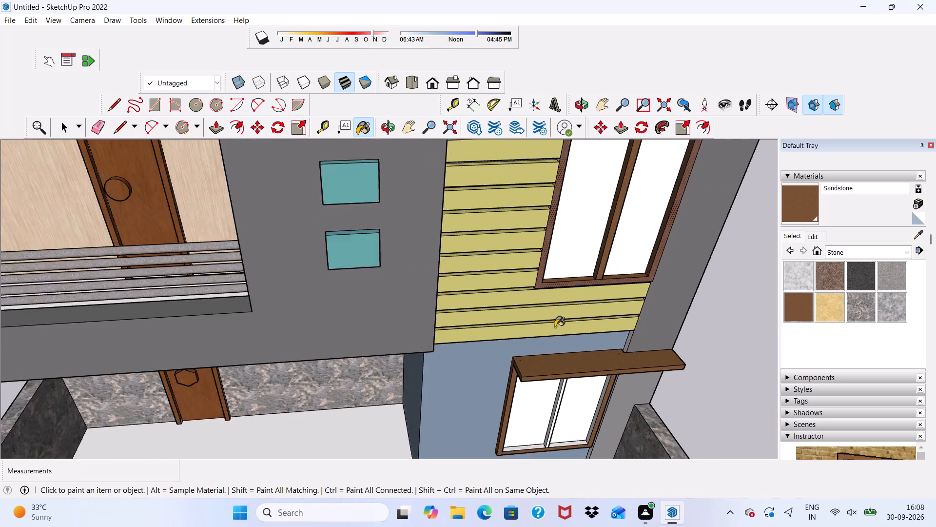
{"action": "scroll", "coordinate": [555, 327], "scroll_direction": "down", "scroll_amount": 7}
{"action": "middle_click_drag", "start_coordinate": [572, 346], "coordinate": [539, 217]}
{"action": "middle_click", "coordinate": [537, 212]}
{"action": "scroll", "coordinate": [536, 344], "scroll_direction": "up", "scroll_amount": 5}
{"action": "scroll", "coordinate": [536, 344], "scroll_direction": "down", "scroll_amount": 6}
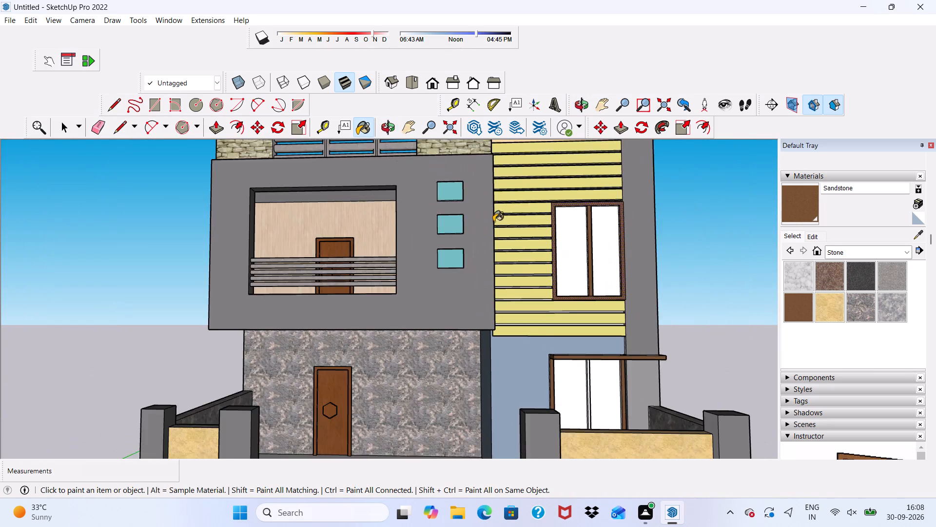
{"action": "scroll", "coordinate": [493, 222], "scroll_direction": "down", "scroll_amount": 2}
{"action": "scroll", "coordinate": [535, 355], "scroll_direction": "up", "scroll_amount": 4}
Apply Sandstone to the ground-floor window's inner bottom face under the left pane and to the mullion's left side and front.
{"action": "middle_click_drag", "start_coordinate": [535, 355], "coordinate": [553, 414]}
{"action": "scroll", "coordinate": [567, 417], "scroll_direction": "up", "scroll_amount": 9}
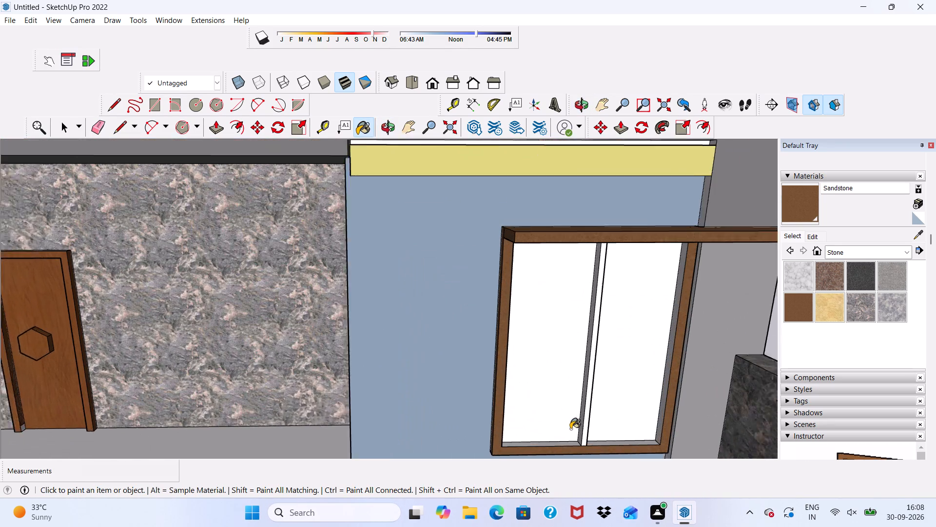
{"action": "scroll", "coordinate": [570, 429], "scroll_direction": "up", "scroll_amount": 1}
{"action": "left_click", "coordinate": [562, 448]}
{"action": "scroll", "coordinate": [562, 448], "scroll_direction": "up", "scroll_amount": 5}
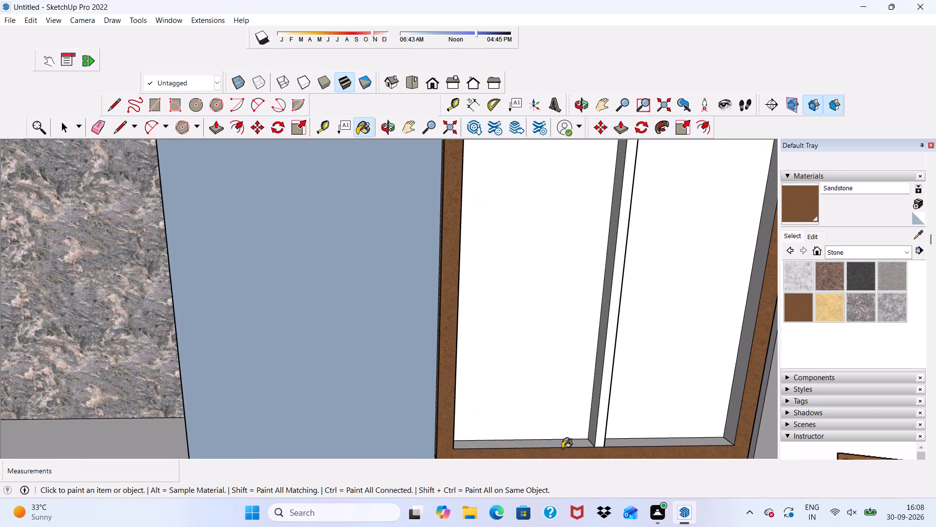
{"action": "left_click", "coordinate": [561, 443]}
{"action": "scroll", "coordinate": [565, 434], "scroll_direction": "up", "scroll_amount": 1}
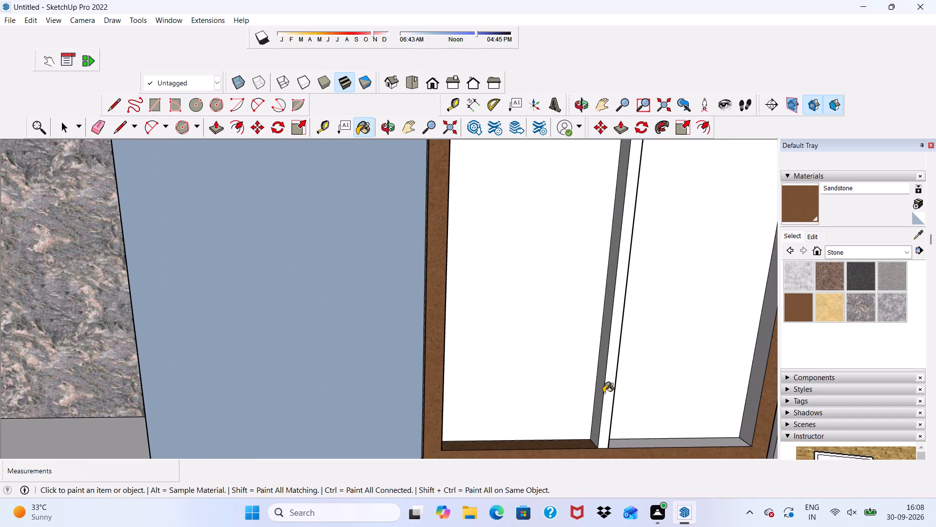
{"action": "left_click", "coordinate": [604, 392]}
{"action": "scroll", "coordinate": [604, 392], "scroll_direction": "up", "scroll_amount": 3}
{"action": "left_click", "coordinate": [603, 366]}
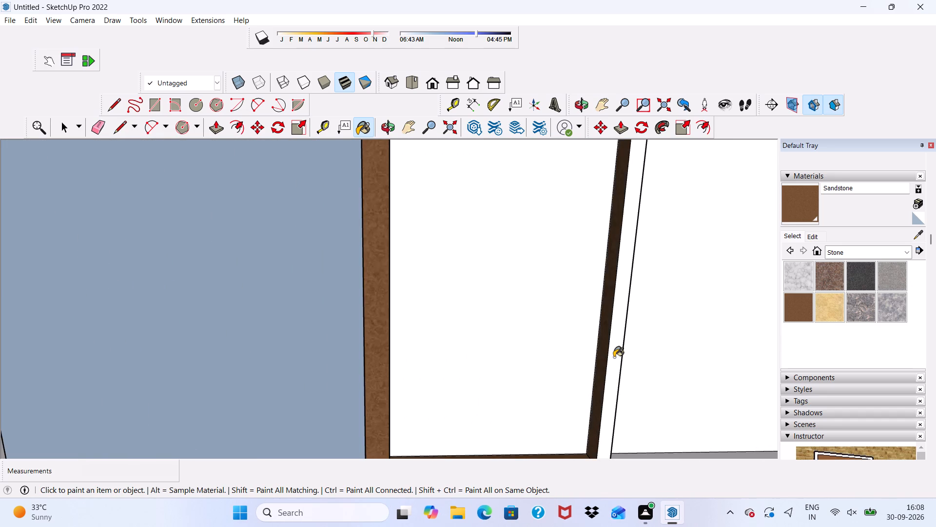
{"action": "left_click", "coordinate": [614, 357]}
Apply Sandstone to the ground-floor window mullion's right side, the frame's inner left side and the inner bottom face under the right pane.
{"action": "scroll", "coordinate": [614, 356], "scroll_direction": "down", "scroll_amount": 3}
{"action": "scroll", "coordinate": [614, 356], "scroll_direction": "up", "scroll_amount": 2}
{"action": "scroll", "coordinate": [614, 356], "scroll_direction": "down", "scroll_amount": 3}
{"action": "middle_click_drag", "start_coordinate": [614, 285], "coordinate": [591, 289]}
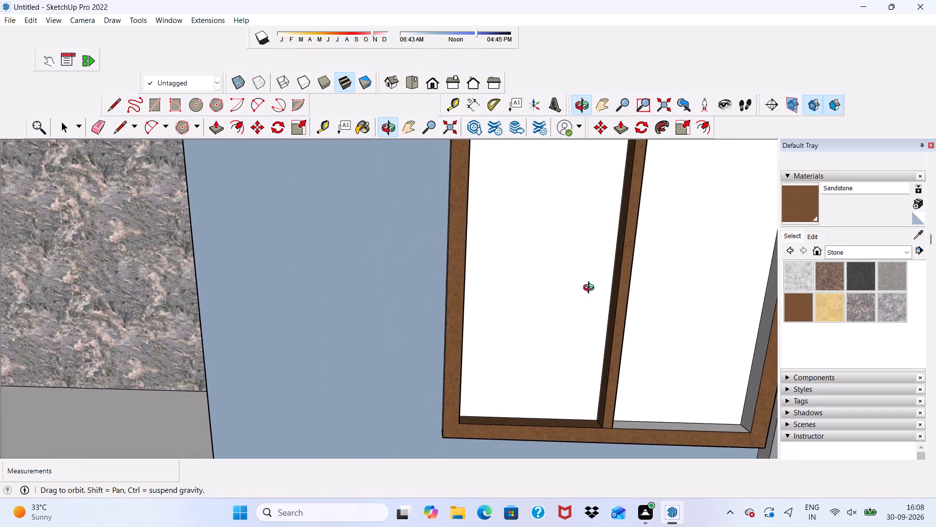
{"action": "middle_click_drag", "start_coordinate": [591, 289], "coordinate": [487, 288]}
{"action": "scroll", "coordinate": [513, 297], "scroll_direction": "up", "scroll_amount": 2}
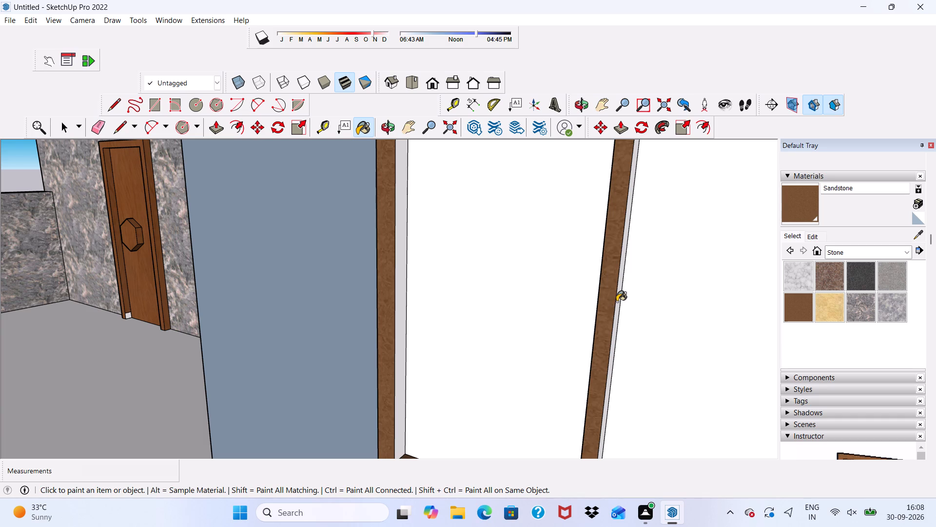
{"action": "left_click", "coordinate": [617, 301]}
{"action": "left_click", "coordinate": [396, 273]}
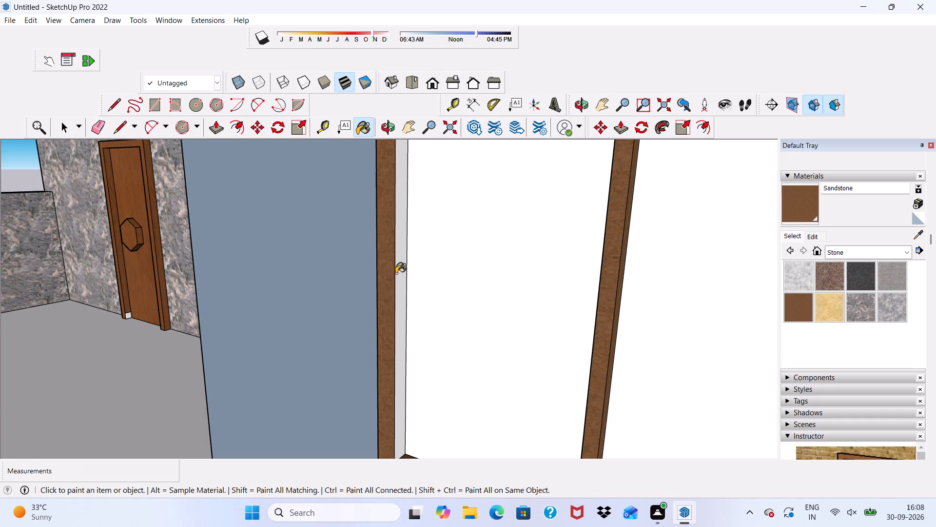
{"action": "scroll", "coordinate": [396, 273], "scroll_direction": "down", "scroll_amount": 9}
{"action": "scroll", "coordinate": [452, 326], "scroll_direction": "up", "scroll_amount": 3}
{"action": "scroll", "coordinate": [527, 323], "scroll_direction": "up", "scroll_amount": 5}
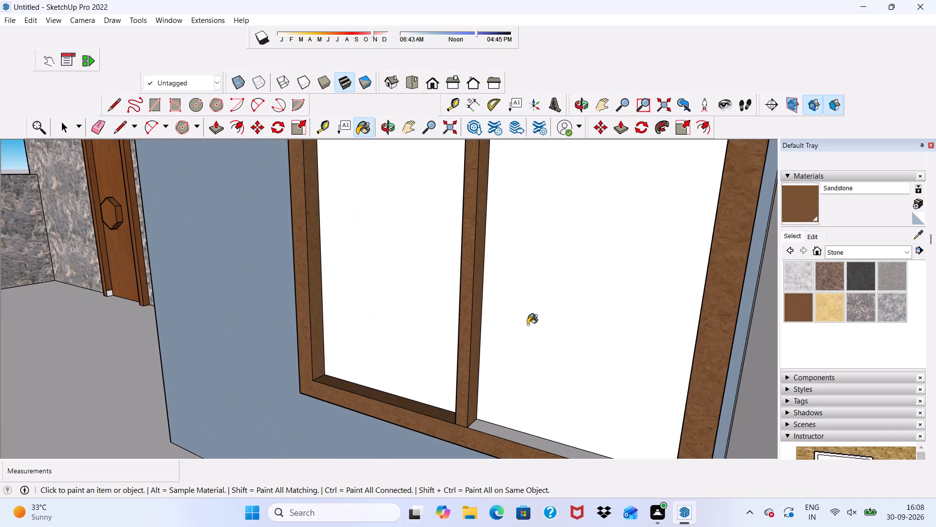
{"action": "left_click", "coordinate": [487, 433]}
Apply Sandstone to the inner right side face of the ground-floor window frame, leaving the glass panes unpainted.
{"action": "middle_click_drag", "start_coordinate": [495, 374], "coordinate": [604, 338]}
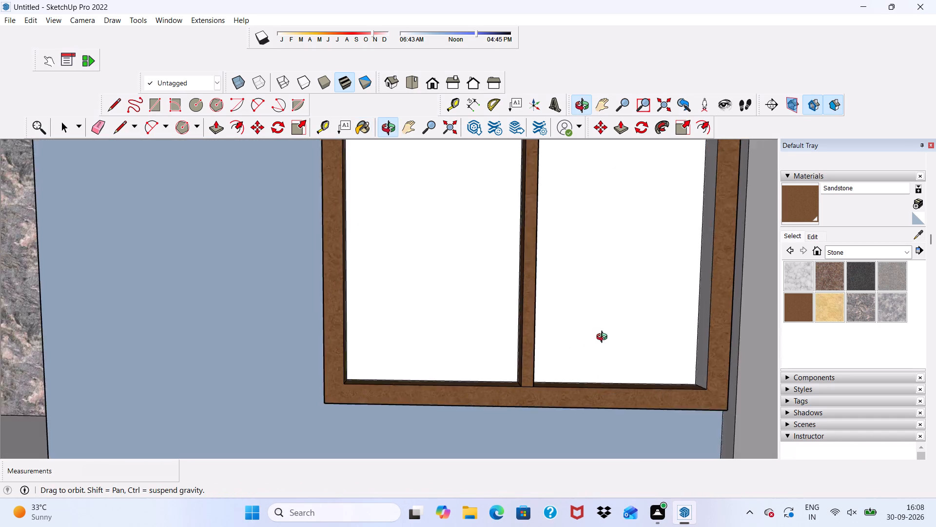
{"action": "middle_click_drag", "start_coordinate": [604, 338], "coordinate": [625, 327]}
{"action": "scroll", "coordinate": [682, 282], "scroll_direction": "up", "scroll_amount": 7}
{"action": "scroll", "coordinate": [575, 257], "scroll_direction": "down", "scroll_amount": 2}
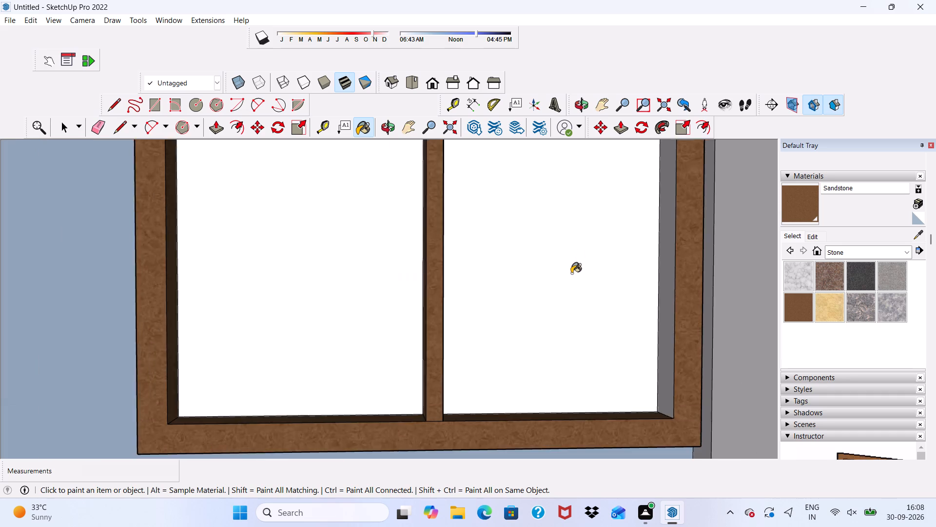
{"action": "scroll", "coordinate": [571, 273], "scroll_direction": "down", "scroll_amount": 3}
{"action": "middle_click_drag", "start_coordinate": [571, 274], "coordinate": [660, 327]}
{"action": "scroll", "coordinate": [597, 288], "scroll_direction": "up", "scroll_amount": 1}
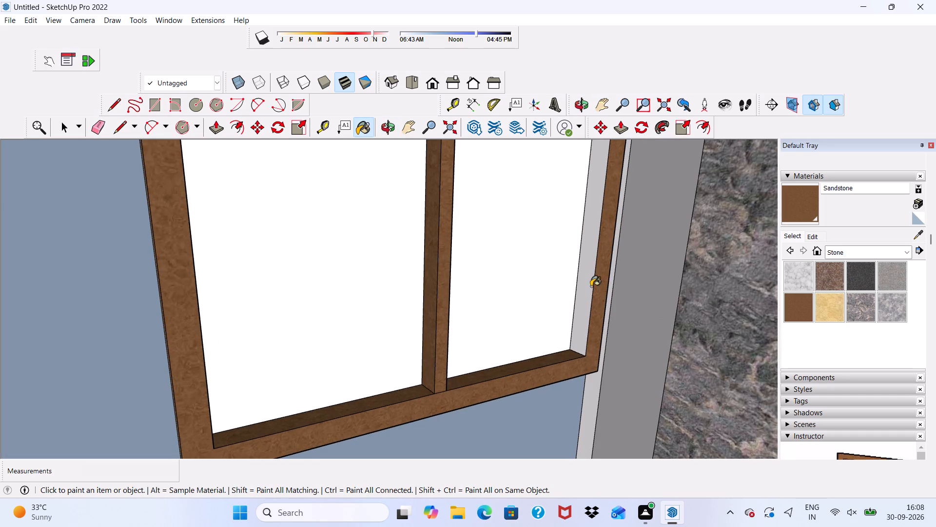
{"action": "left_click", "coordinate": [587, 277]}
Examine the ground-floor window's painted frame, returning to the standard front view of the house.
{"action": "scroll", "coordinate": [587, 277], "scroll_direction": "down", "scroll_amount": 5}
{"action": "middle_click_drag", "start_coordinate": [587, 277], "coordinate": [546, 197]}
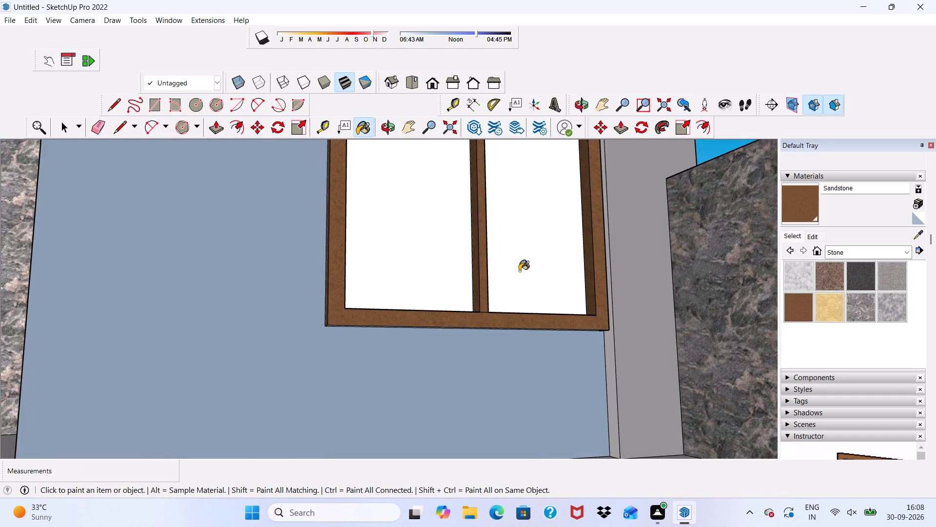
{"action": "scroll", "coordinate": [518, 274], "scroll_direction": "up", "scroll_amount": 2}
{"action": "middle_click_drag", "start_coordinate": [503, 300], "coordinate": [479, 232]}
{"action": "middle_click_drag", "start_coordinate": [476, 263], "coordinate": [458, 345]}
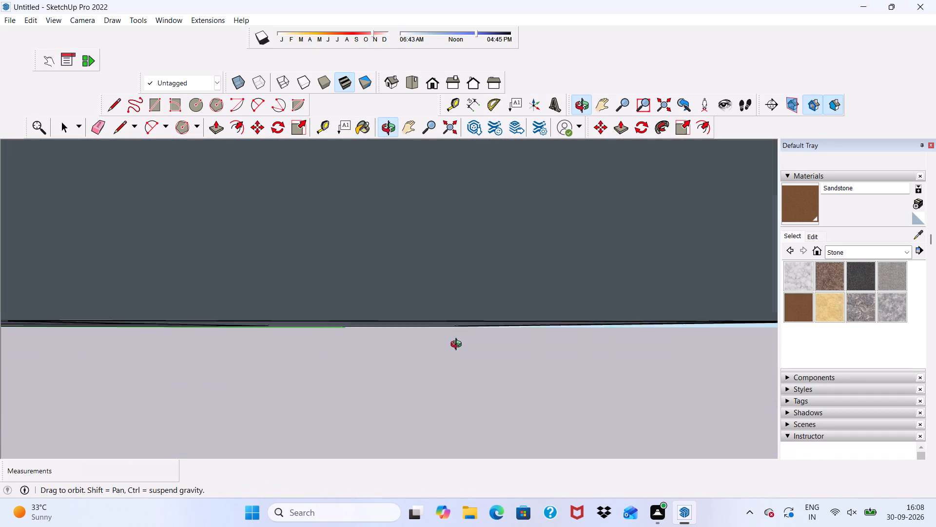
{"action": "middle_click_drag", "start_coordinate": [458, 345], "coordinate": [457, 349]}
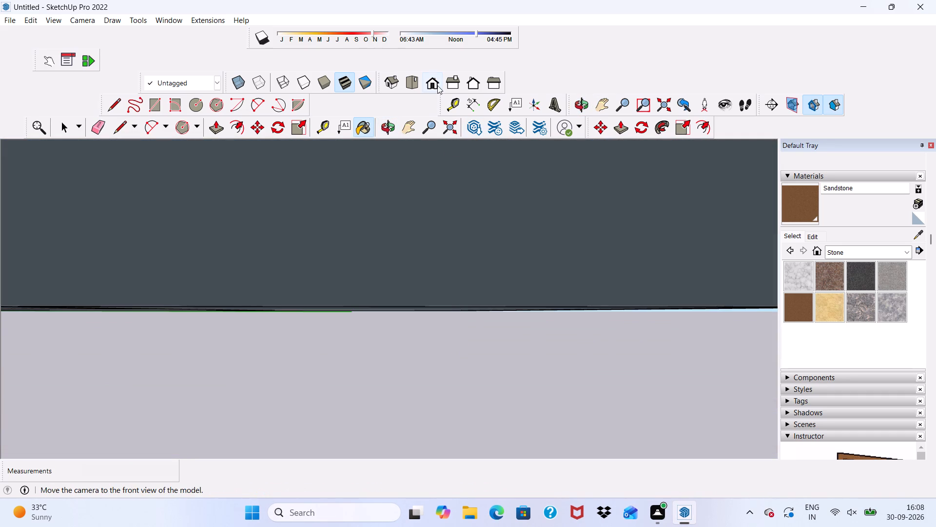
{"action": "left_click", "coordinate": [437, 85]}
{"action": "scroll", "coordinate": [439, 152], "scroll_direction": "down", "scroll_amount": 19}
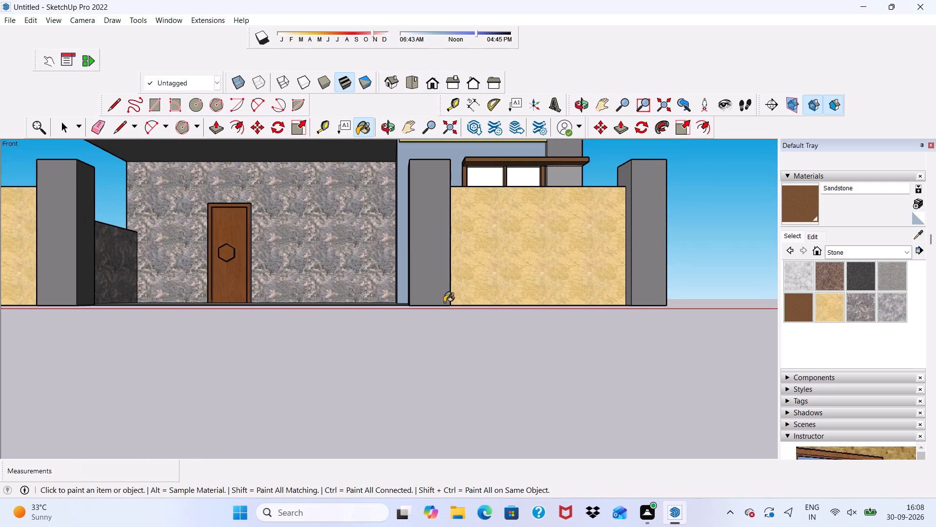
{"action": "scroll", "coordinate": [404, 247], "scroll_direction": "up", "scroll_amount": 1}
{"action": "scroll", "coordinate": [404, 247], "scroll_direction": "down", "scroll_amount": 5}
{"action": "scroll", "coordinate": [469, 184], "scroll_direction": "up", "scroll_amount": 10}
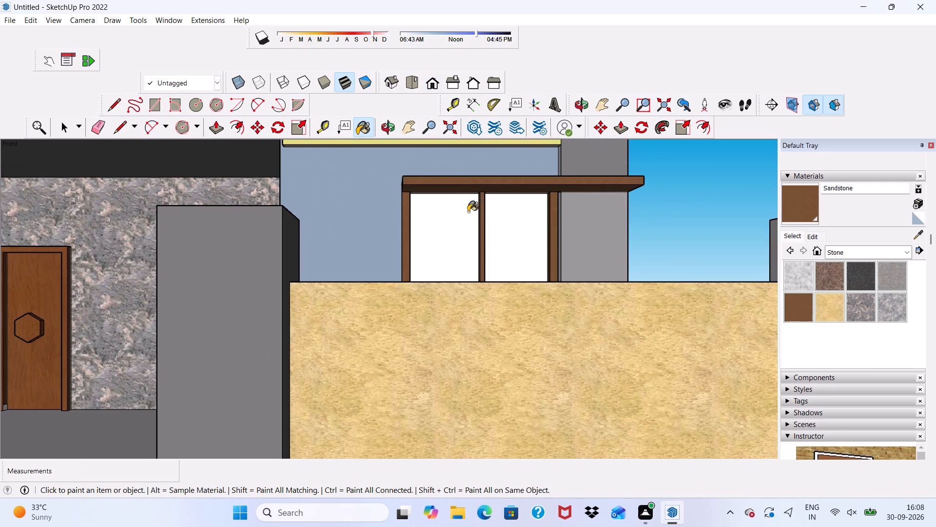
Apply Sandstone to the underside of the ground-floor window's frame.
{"action": "middle_click_drag", "start_coordinate": [468, 212], "coordinate": [458, 249]}
{"action": "scroll", "coordinate": [446, 326], "scroll_direction": "up", "scroll_amount": 4}
{"action": "middle_click_drag", "start_coordinate": [460, 394], "coordinate": [454, 383]}
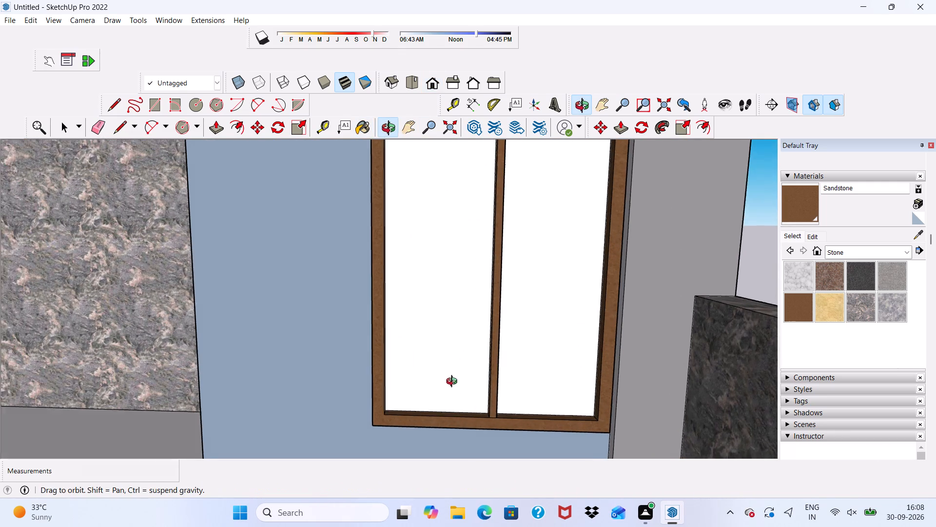
{"action": "middle_click_drag", "start_coordinate": [454, 383], "coordinate": [575, 357]}
{"action": "scroll", "coordinate": [501, 446], "scroll_direction": "up", "scroll_amount": 3}
{"action": "middle_click_drag", "start_coordinate": [501, 445], "coordinate": [495, 430]}
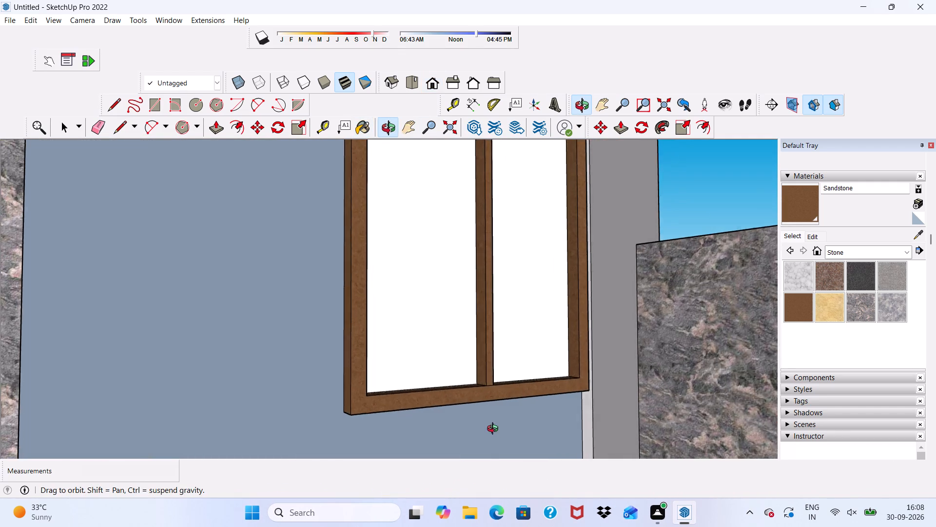
{"action": "middle_click_drag", "start_coordinate": [495, 430], "coordinate": [506, 364]}
{"action": "scroll", "coordinate": [506, 364], "scroll_direction": "up", "scroll_amount": 5}
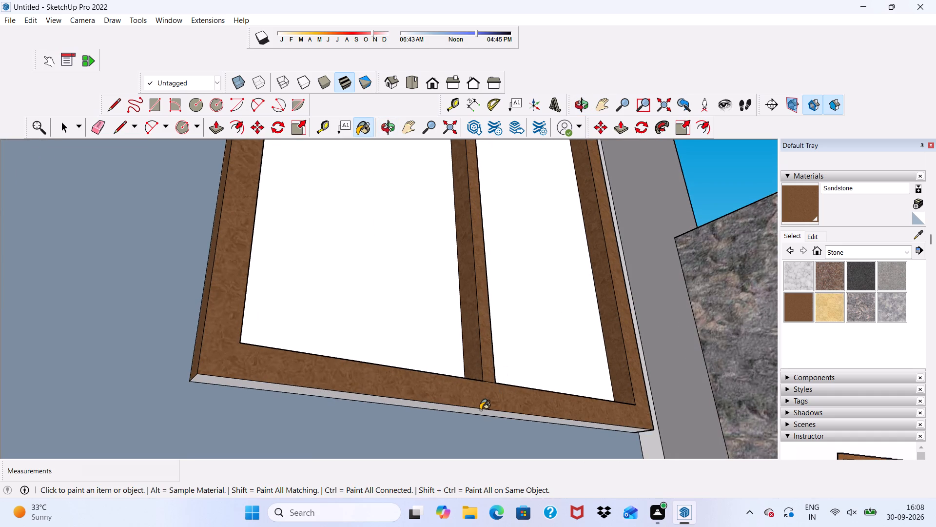
{"action": "left_click", "coordinate": [480, 410]}
Apply Sandstone to the ground-floor window frame's outer right side and the grey wall face beside it beneath the slab.
{"action": "scroll", "coordinate": [480, 410], "scroll_direction": "down", "scroll_amount": 10}
{"action": "middle_click_drag", "start_coordinate": [480, 410], "coordinate": [448, 447]}
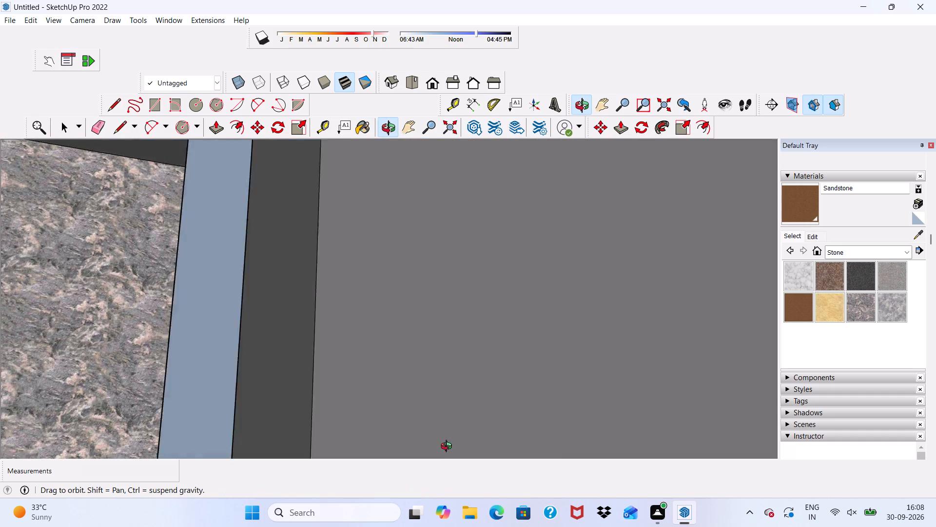
{"action": "middle_click_drag", "start_coordinate": [448, 447], "coordinate": [265, 526]}
{"action": "scroll", "coordinate": [456, 290], "scroll_direction": "up", "scroll_amount": 3}
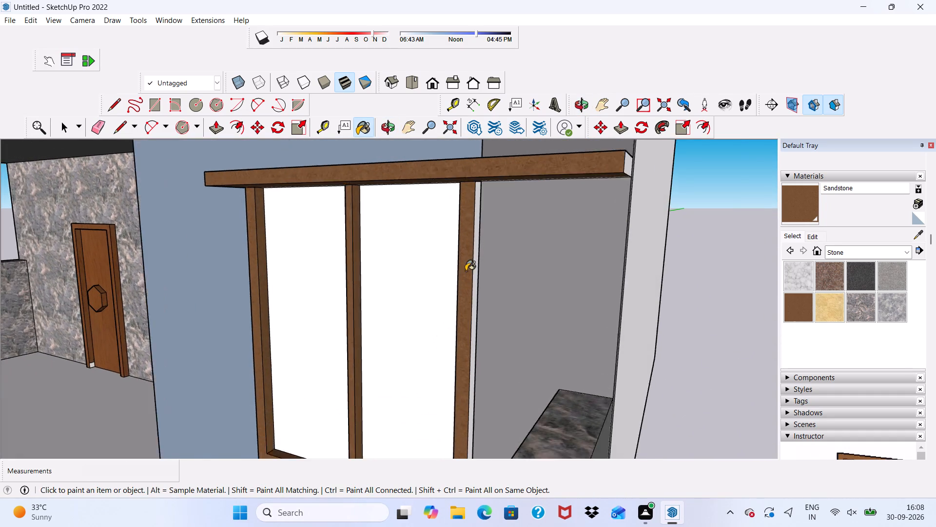
{"action": "scroll", "coordinate": [466, 271], "scroll_direction": "up", "scroll_amount": 3}
{"action": "left_click", "coordinate": [481, 247]}
{"action": "scroll", "coordinate": [481, 247], "scroll_direction": "down", "scroll_amount": 5}
{"action": "scroll", "coordinate": [504, 285], "scroll_direction": "down", "scroll_amount": 4}
{"action": "double_click", "coordinate": [504, 285]}
{"action": "key", "text": "space"}
Apply Basic Tile from the Tile collection to the front courtyard floor by the ground-floor wall.
{"action": "scroll", "coordinate": [504, 285], "scroll_direction": "down", "scroll_amount": 3}
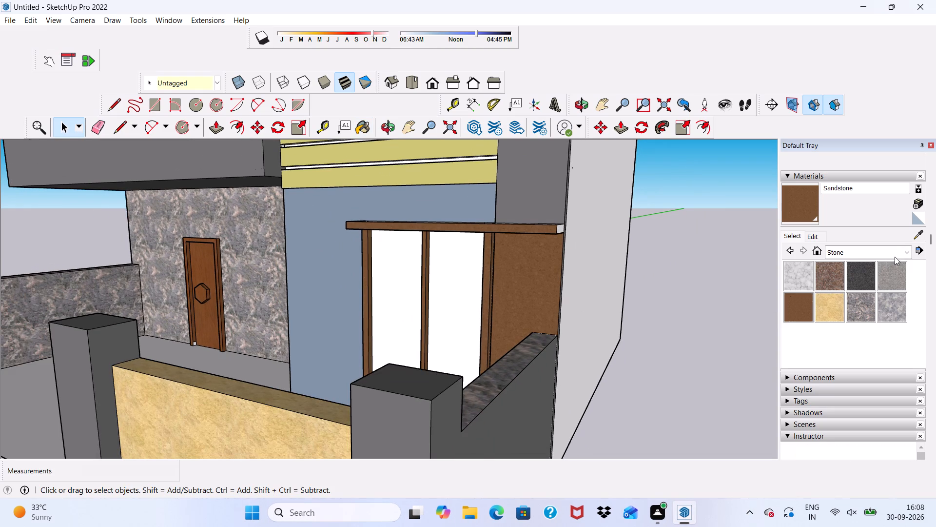
{"action": "left_click", "coordinate": [910, 253]}
{"action": "scroll", "coordinate": [910, 253], "scroll_direction": "down", "scroll_amount": 4}
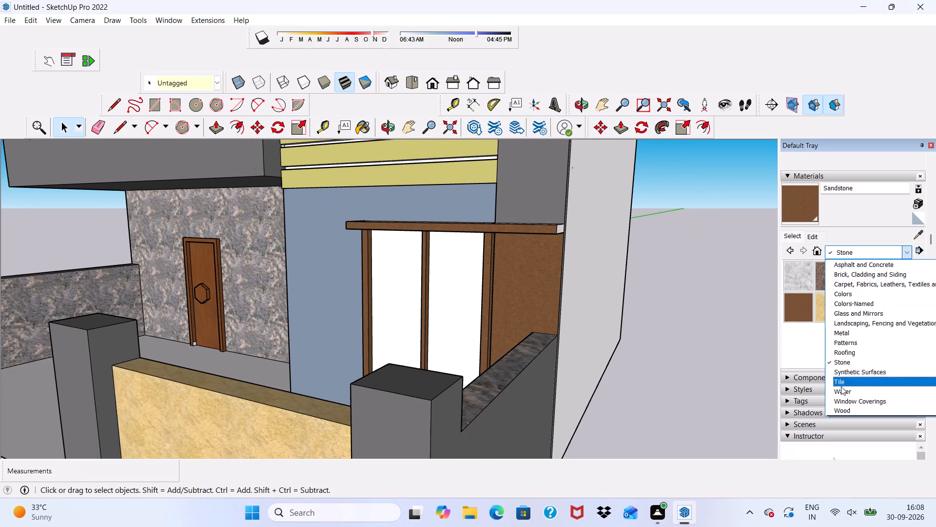
{"action": "left_click", "coordinate": [837, 384]}
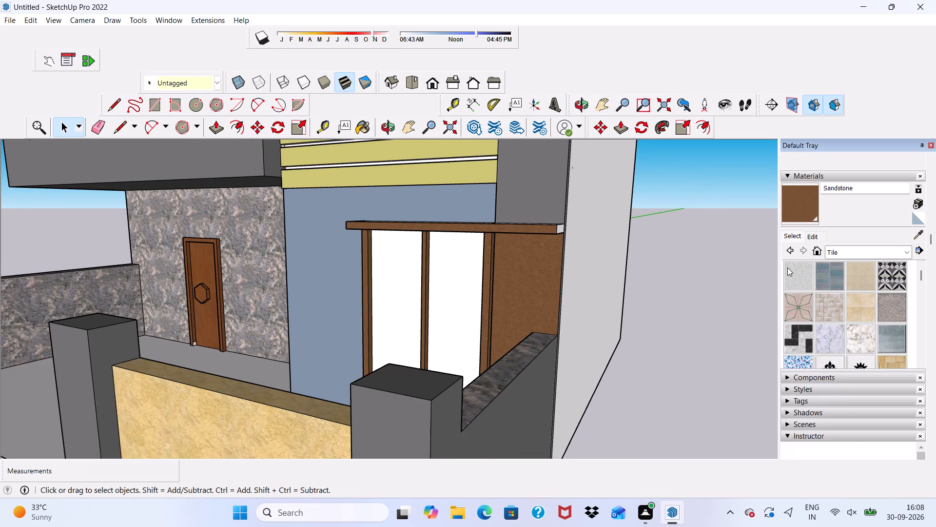
{"action": "left_click", "coordinate": [787, 267]}
{"action": "middle_click_drag", "start_coordinate": [190, 325], "coordinate": [368, 330]}
{"action": "left_click", "coordinate": [314, 395]}
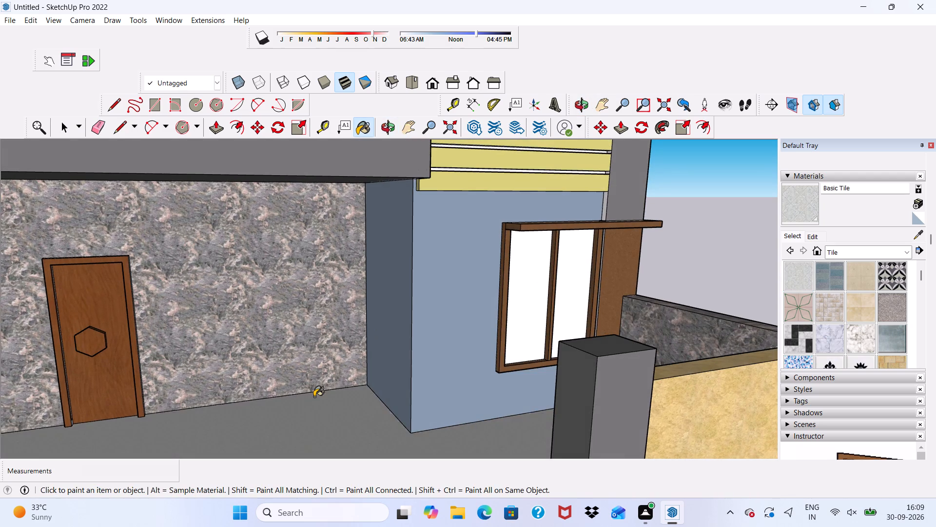
Apply Marble Carrara Gold Floor Tile from the Tile collection to the first-floor balcony's floor behind the railing.
{"action": "scroll", "coordinate": [314, 394], "scroll_direction": "down", "scroll_amount": 1}
{"action": "scroll", "coordinate": [314, 394], "scroll_direction": "up", "scroll_amount": 1}
{"action": "scroll", "coordinate": [314, 394], "scroll_direction": "down", "scroll_amount": 8}
{"action": "middle_click_drag", "start_coordinate": [415, 311], "coordinate": [399, 360]}
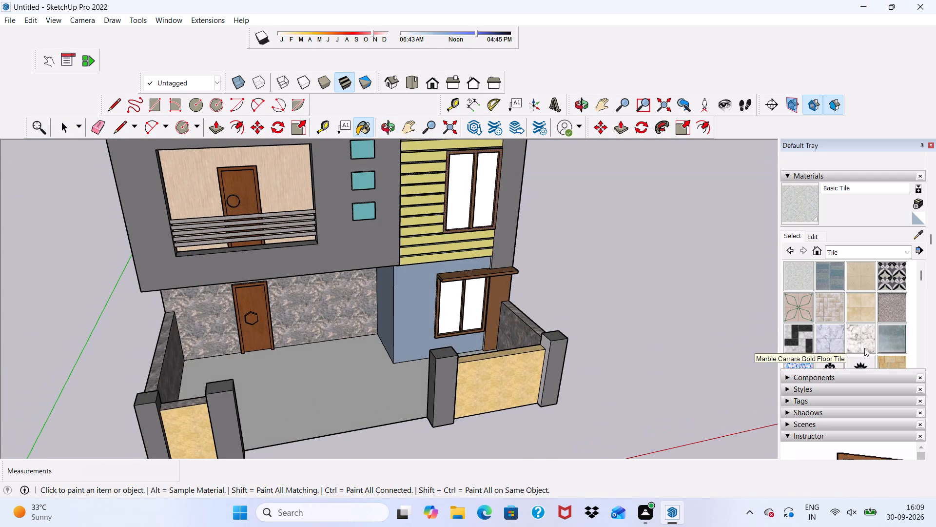
{"action": "left_click", "coordinate": [864, 346]}
{"action": "scroll", "coordinate": [599, 420], "scroll_direction": "down", "scroll_amount": 4}
{"action": "scroll", "coordinate": [256, 263], "scroll_direction": "up", "scroll_amount": 10}
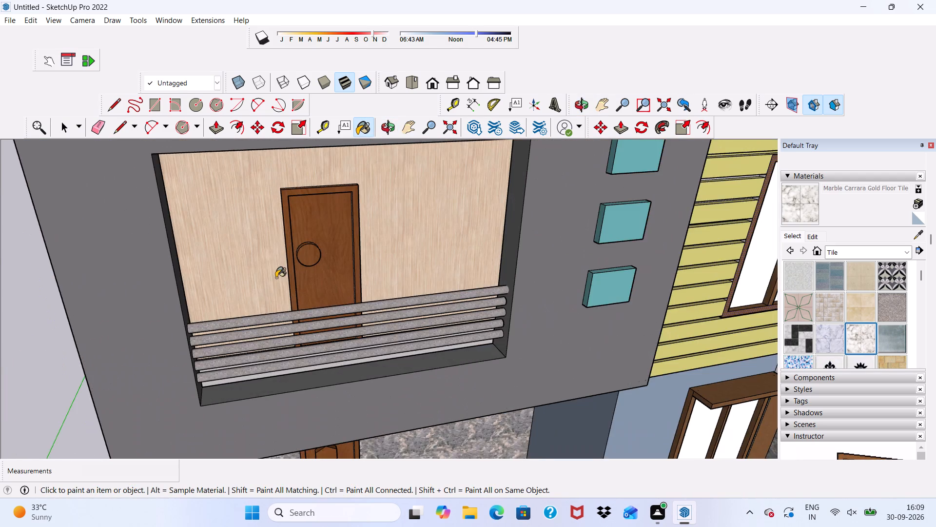
{"action": "middle_click_drag", "start_coordinate": [276, 277], "coordinate": [278, 324]}
{"action": "scroll", "coordinate": [278, 325], "scroll_direction": "up", "scroll_amount": 2}
{"action": "left_click", "coordinate": [274, 340]}
{"action": "scroll", "coordinate": [274, 341], "scroll_direction": "down", "scroll_amount": 5}
{"action": "scroll", "coordinate": [276, 348], "scroll_direction": "up", "scroll_amount": 5}
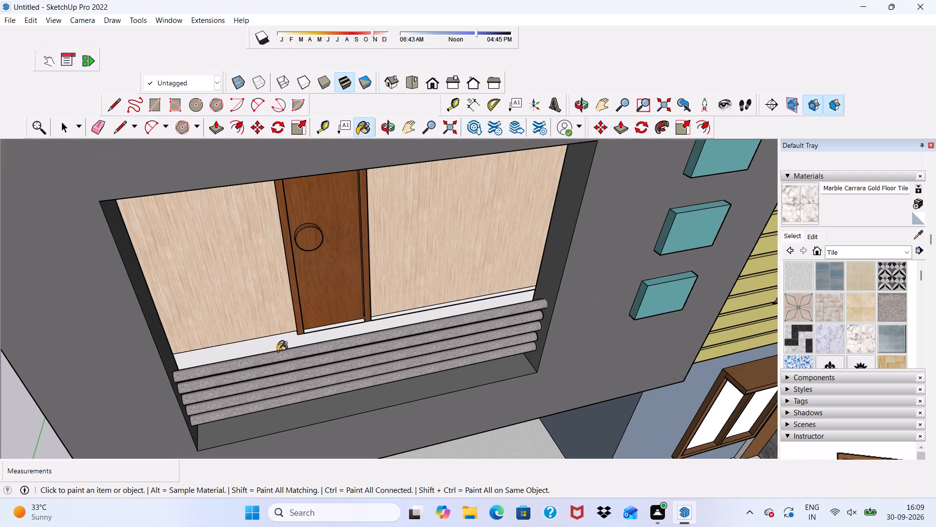
{"action": "left_click", "coordinate": [851, 340]}
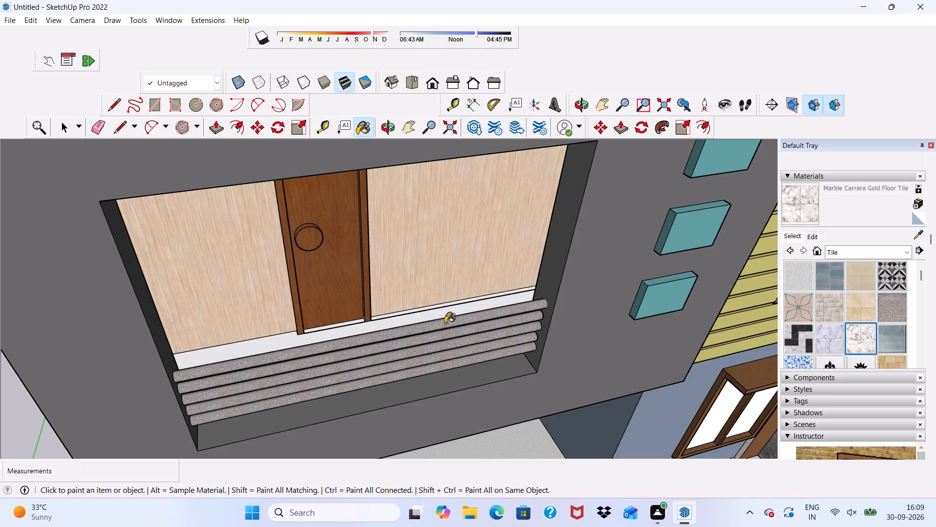
{"action": "scroll", "coordinate": [385, 330], "scroll_direction": "up", "scroll_amount": 3}
{"action": "scroll", "coordinate": [319, 310], "scroll_direction": "up", "scroll_amount": 4}
{"action": "left_click", "coordinate": [288, 370]}
{"action": "scroll", "coordinate": [288, 371], "scroll_direction": "down", "scroll_amount": 10}
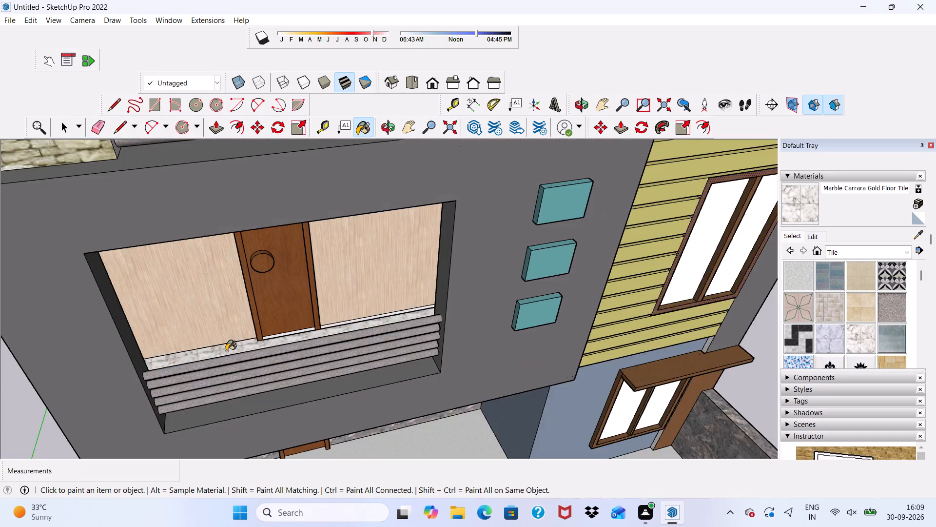
Browse the Tile collection, choose Basic Tile, and apply it to the front courtyard floor.
{"action": "middle_click_drag", "start_coordinate": [226, 350], "coordinate": [173, 238]}
{"action": "scroll", "coordinate": [200, 330], "scroll_direction": "down", "scroll_amount": 5}
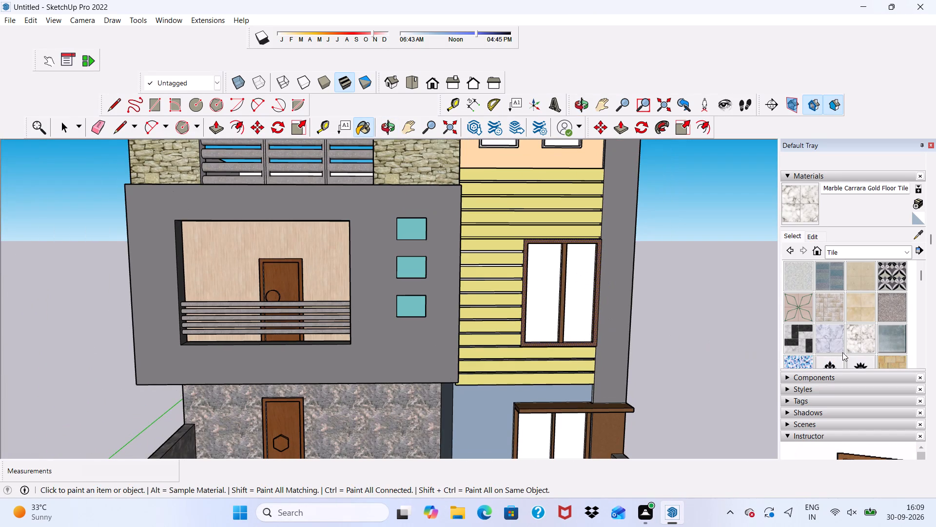
{"action": "scroll", "coordinate": [840, 316], "scroll_direction": "down", "scroll_amount": 3}
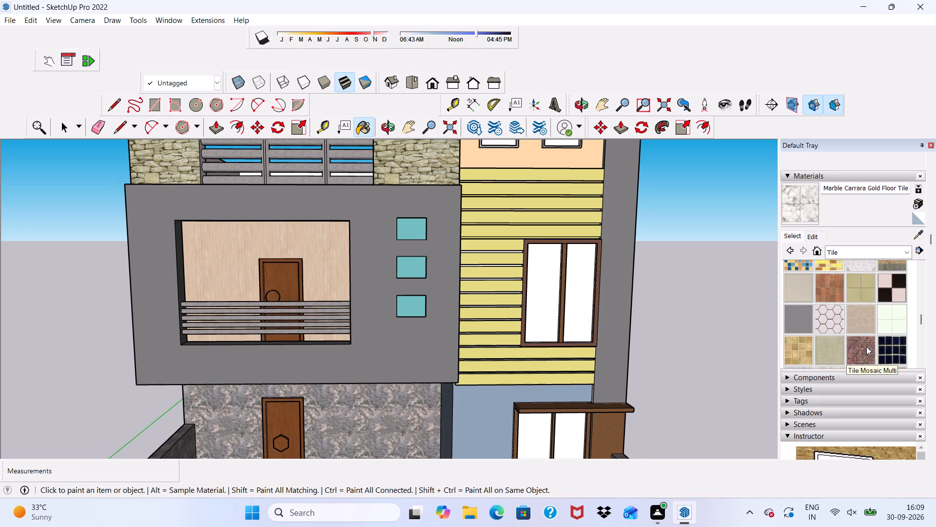
{"action": "scroll", "coordinate": [866, 346], "scroll_direction": "up", "scroll_amount": 2}
{"action": "scroll", "coordinate": [866, 346], "scroll_direction": "down", "scroll_amount": 4}
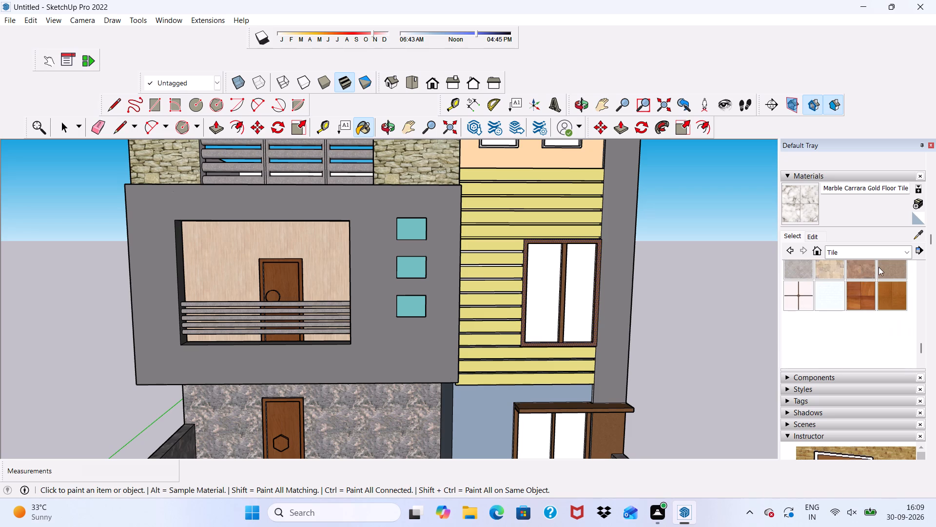
{"action": "scroll", "coordinate": [878, 265], "scroll_direction": "up", "scroll_amount": 8}
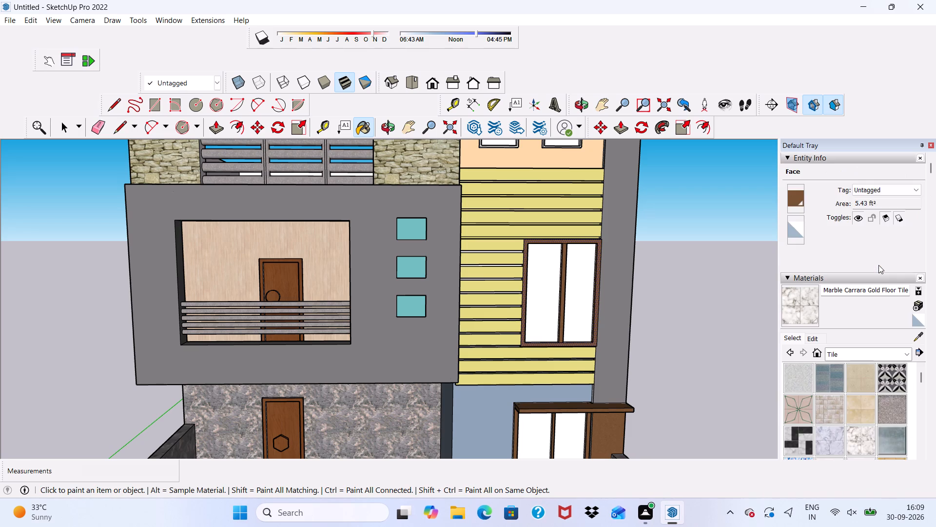
{"action": "scroll", "coordinate": [878, 265], "scroll_direction": "down", "scroll_amount": 2}
{"action": "left_click", "coordinate": [803, 260]}
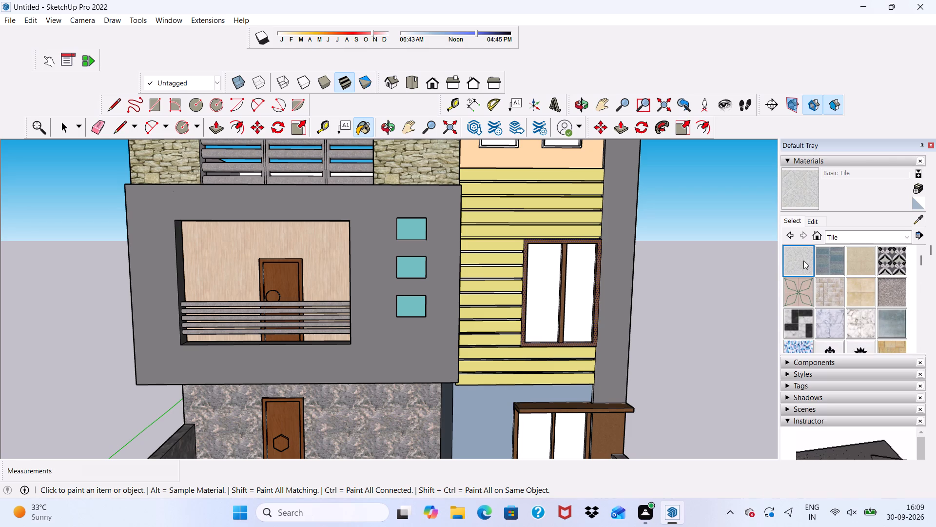
{"action": "scroll", "coordinate": [406, 402], "scroll_direction": "up", "scroll_amount": 4}
{"action": "scroll", "coordinate": [375, 410], "scroll_direction": "down", "scroll_amount": 10}
{"action": "scroll", "coordinate": [385, 441], "scroll_direction": "up", "scroll_amount": 5}
{"action": "left_click", "coordinate": [384, 439]}
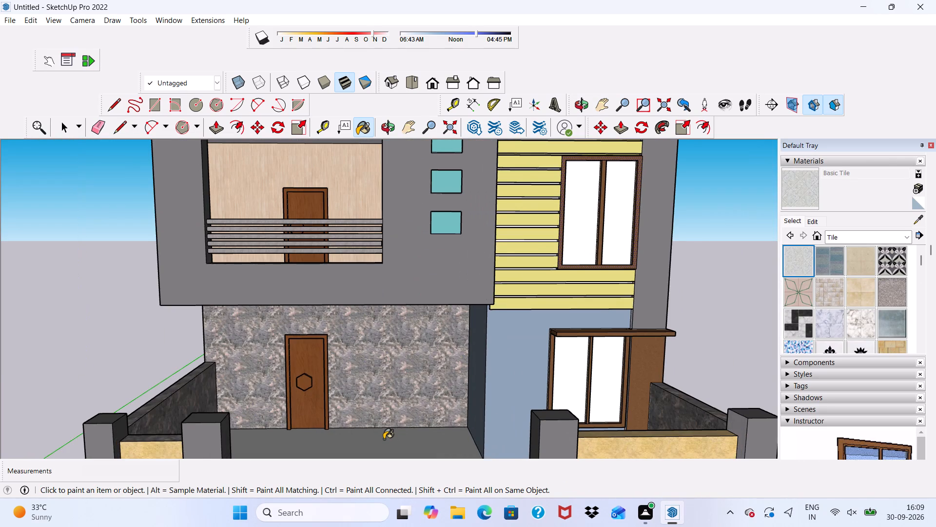
{"action": "scroll", "coordinate": [384, 439], "scroll_direction": "down", "scroll_amount": 7}
{"action": "scroll", "coordinate": [407, 338], "scroll_direction": "up", "scroll_amount": 1}
{"action": "scroll", "coordinate": [407, 338], "scroll_direction": "down", "scroll_amount": 1}
{"action": "middle_click", "coordinate": [404, 389]}
{"action": "middle_click", "coordinate": [404, 389]}
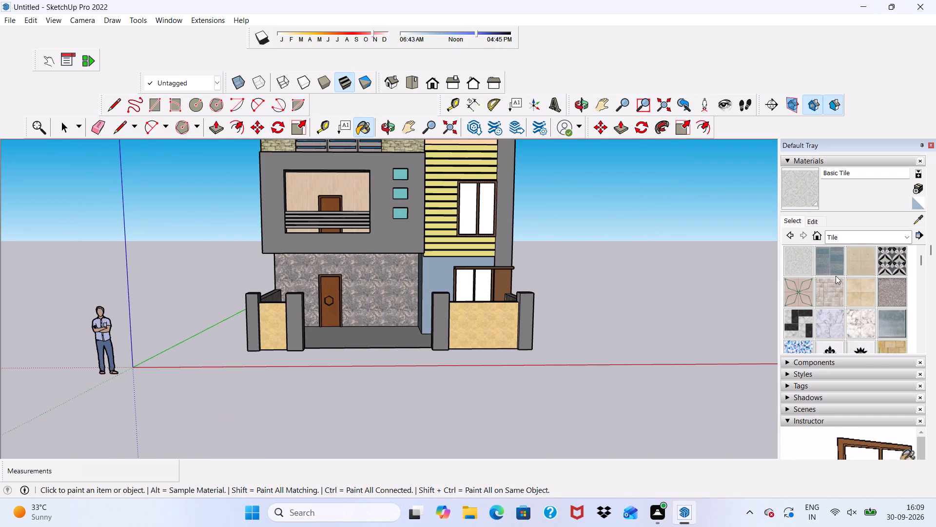
Reapply Basic Tile to the front courtyard floor between the gate pillars and the ground-floor wall.
{"action": "left_click", "coordinate": [798, 258]}
{"action": "scroll", "coordinate": [447, 358], "scroll_direction": "up", "scroll_amount": 8}
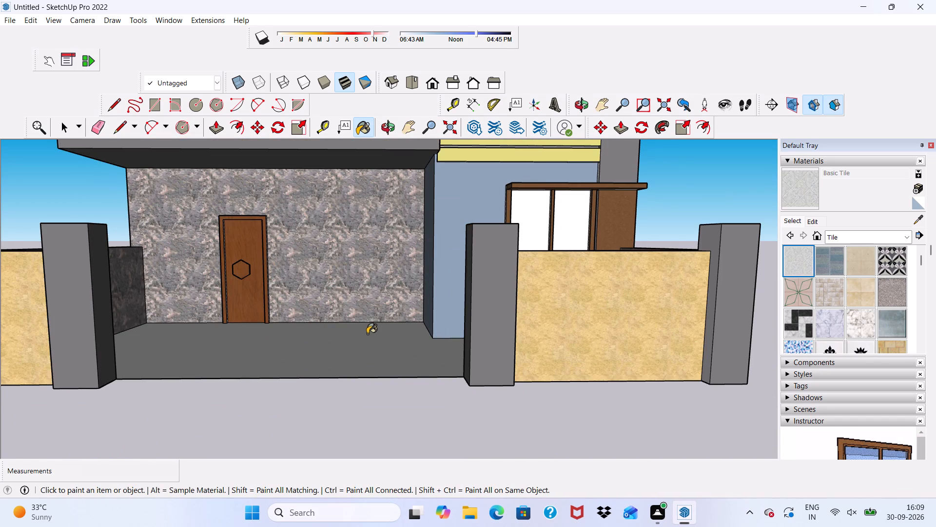
{"action": "left_click", "coordinate": [364, 339]}
{"action": "scroll", "coordinate": [364, 339], "scroll_direction": "up", "scroll_amount": 6}
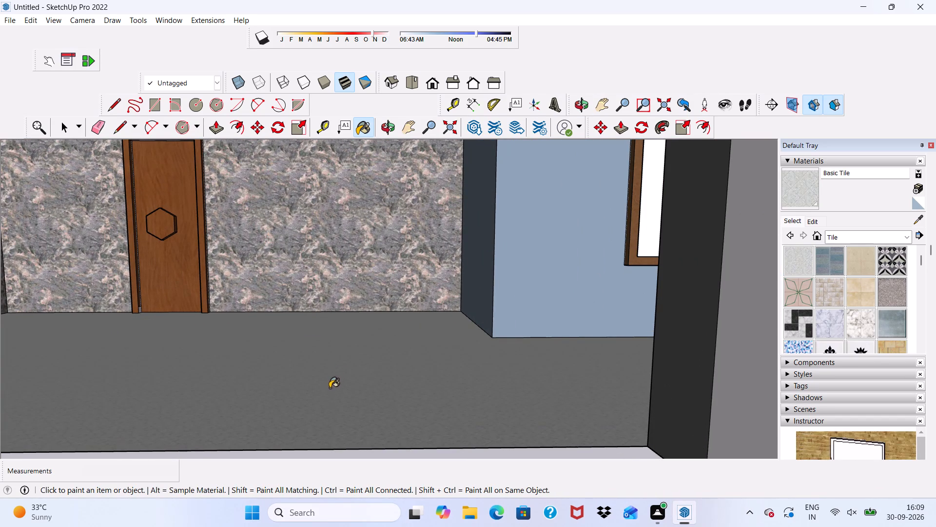
{"action": "left_click", "coordinate": [315, 410]}
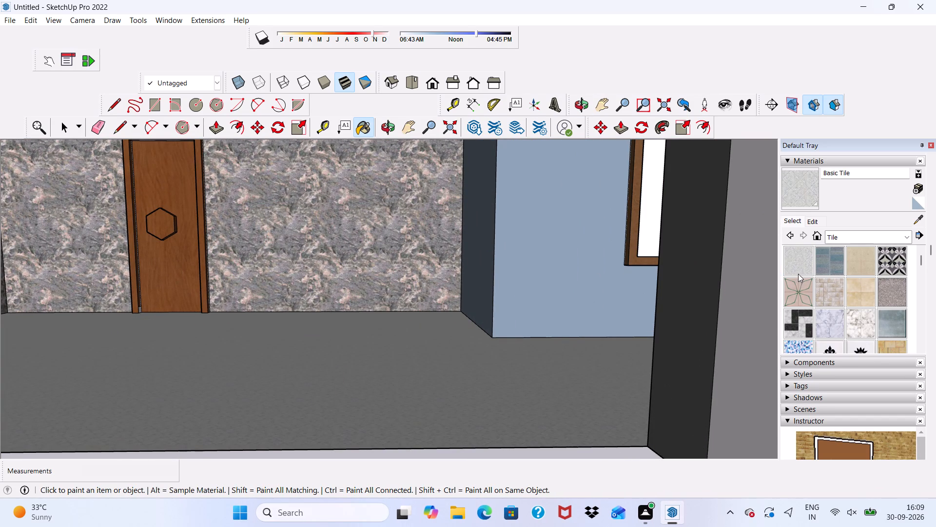
{"action": "left_click", "coordinate": [798, 272]}
{"action": "scroll", "coordinate": [593, 381], "scroll_direction": "up", "scroll_amount": 4}
{"action": "left_click", "coordinate": [521, 427]}
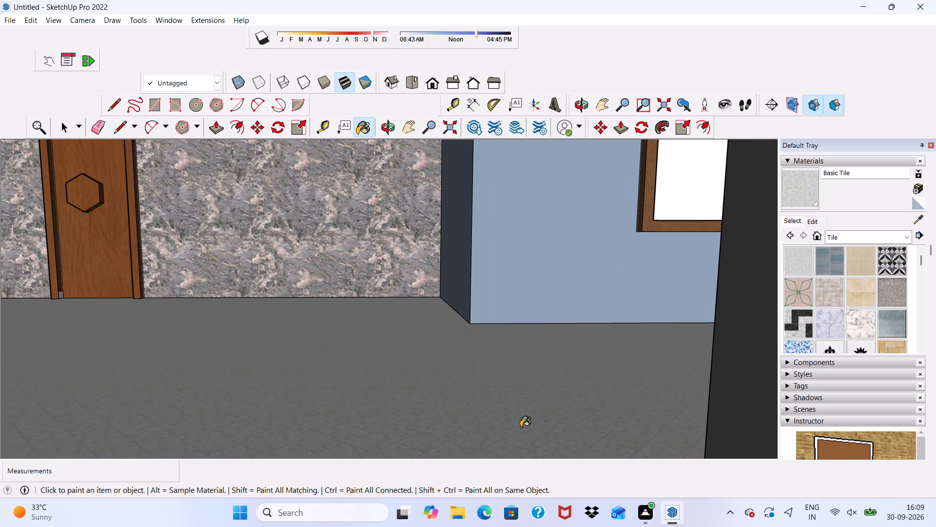
{"action": "scroll", "coordinate": [521, 415], "scroll_direction": "up", "scroll_amount": 1}
{"action": "scroll", "coordinate": [521, 413], "scroll_direction": "down", "scroll_amount": 15}
{"action": "key", "text": "space"}
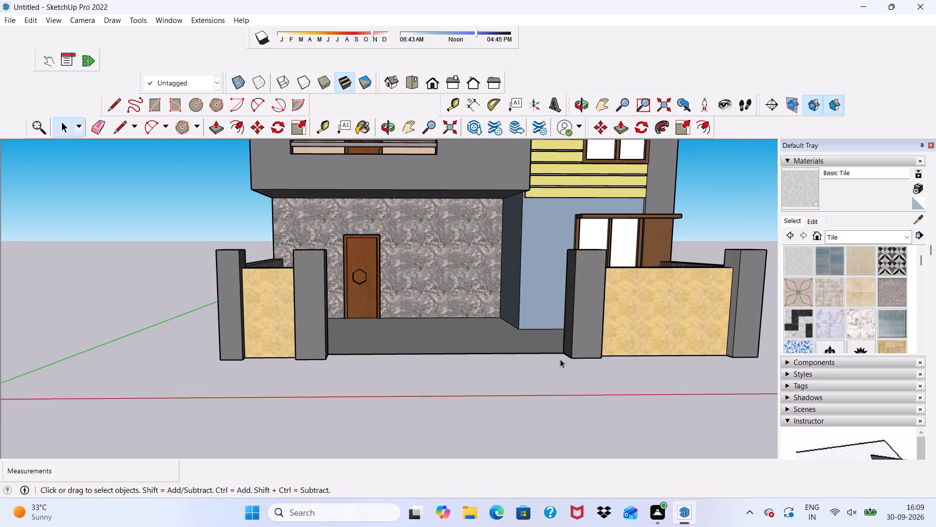
Switch the materials library to the Glass and Mirrors collection for the front windows.
{"action": "scroll", "coordinate": [560, 335], "scroll_direction": "down", "scroll_amount": 6}
{"action": "middle_click_drag", "start_coordinate": [557, 329], "coordinate": [484, 305]}
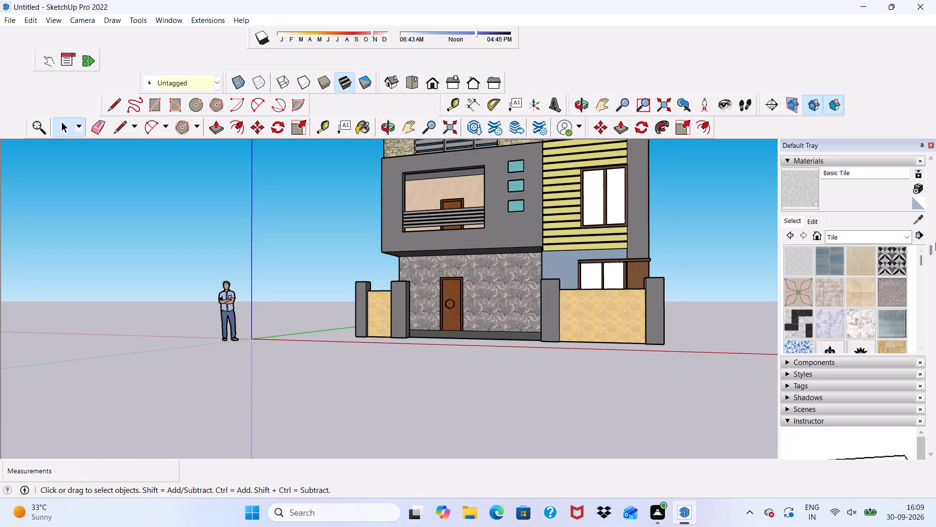
{"action": "left_click", "coordinate": [904, 234]}
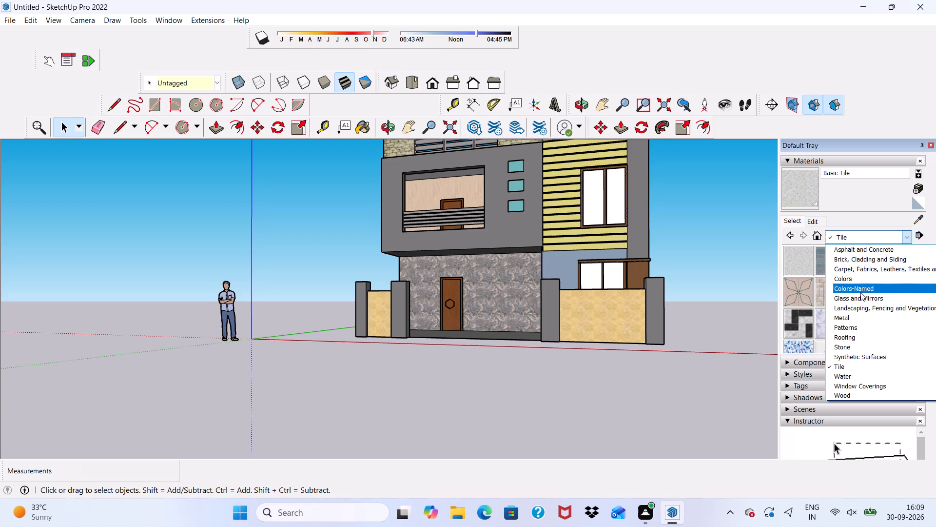
{"action": "left_click", "coordinate": [861, 294]}
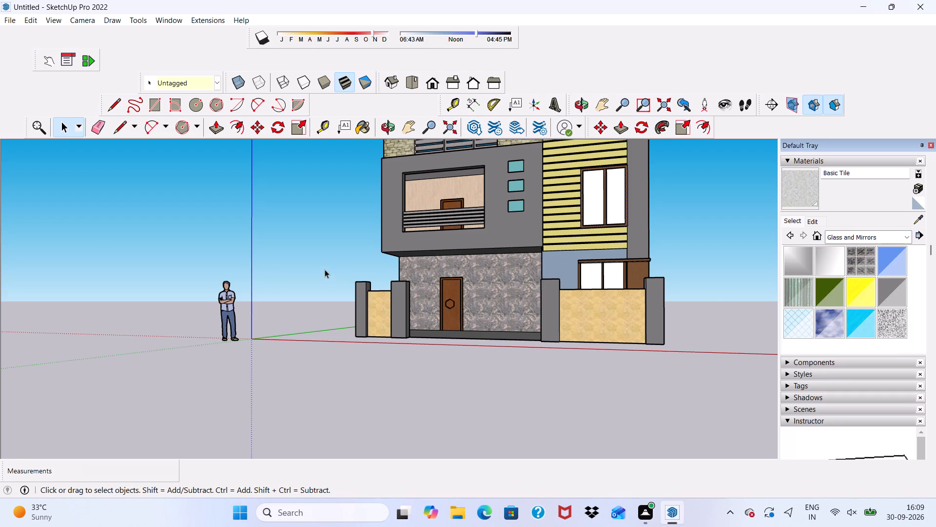
{"action": "scroll", "coordinate": [325, 269], "scroll_direction": "up", "scroll_amount": 4}
{"action": "middle_click_drag", "start_coordinate": [426, 301], "coordinate": [577, 400]}
{"action": "scroll", "coordinate": [560, 283], "scroll_direction": "down", "scroll_amount": 9}
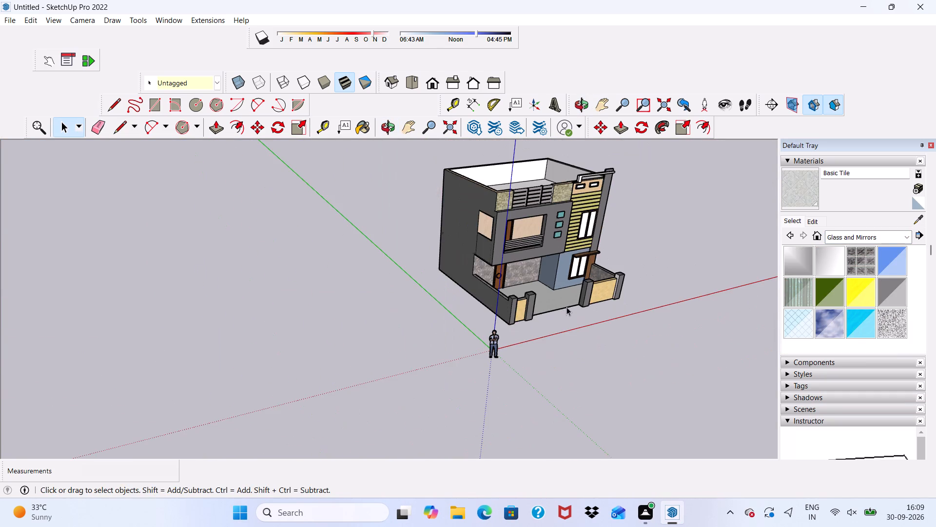
{"action": "middle_click_drag", "start_coordinate": [566, 306], "coordinate": [442, 294]}
{"action": "middle_click_drag", "start_coordinate": [437, 290], "coordinate": [430, 286]}
{"action": "scroll", "coordinate": [525, 277], "scroll_direction": "up", "scroll_amount": 5}
{"action": "scroll", "coordinate": [717, 228], "scroll_direction": "up", "scroll_amount": 2}
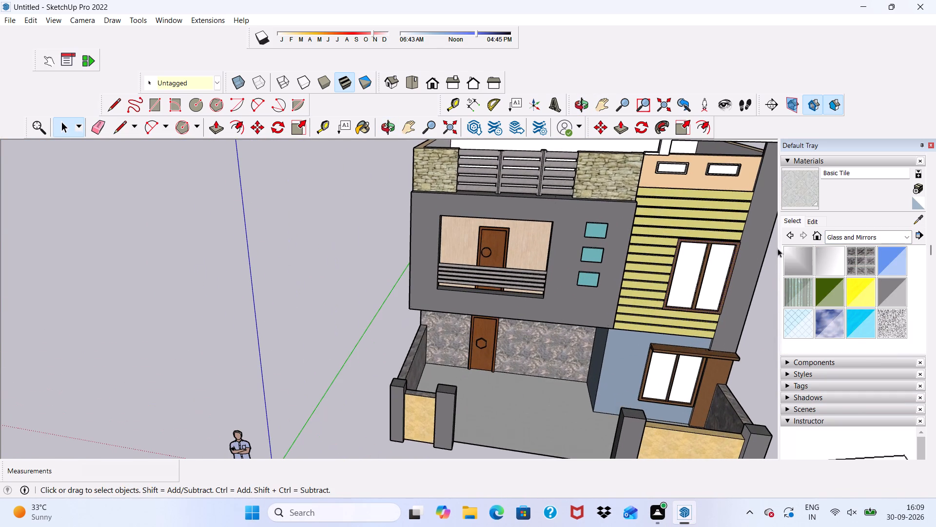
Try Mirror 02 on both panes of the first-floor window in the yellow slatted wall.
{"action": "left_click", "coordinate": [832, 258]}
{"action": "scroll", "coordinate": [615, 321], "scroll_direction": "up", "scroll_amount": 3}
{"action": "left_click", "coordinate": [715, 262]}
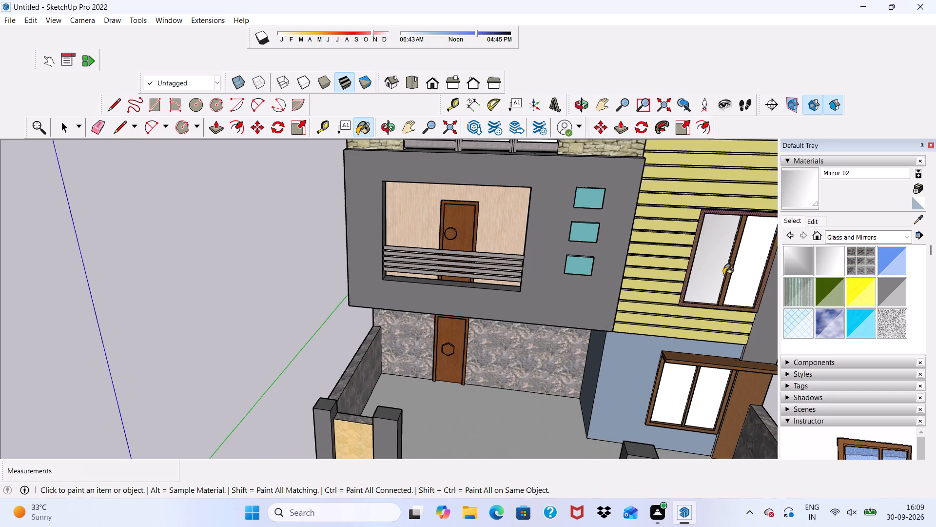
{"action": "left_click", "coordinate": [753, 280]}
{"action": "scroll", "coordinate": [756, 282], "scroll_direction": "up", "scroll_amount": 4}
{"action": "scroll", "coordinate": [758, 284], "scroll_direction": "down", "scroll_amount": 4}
Apply Translucent Glass Safety to both panes of the first-floor window in the yellow slatted wall.
{"action": "left_click", "coordinate": [795, 327]}
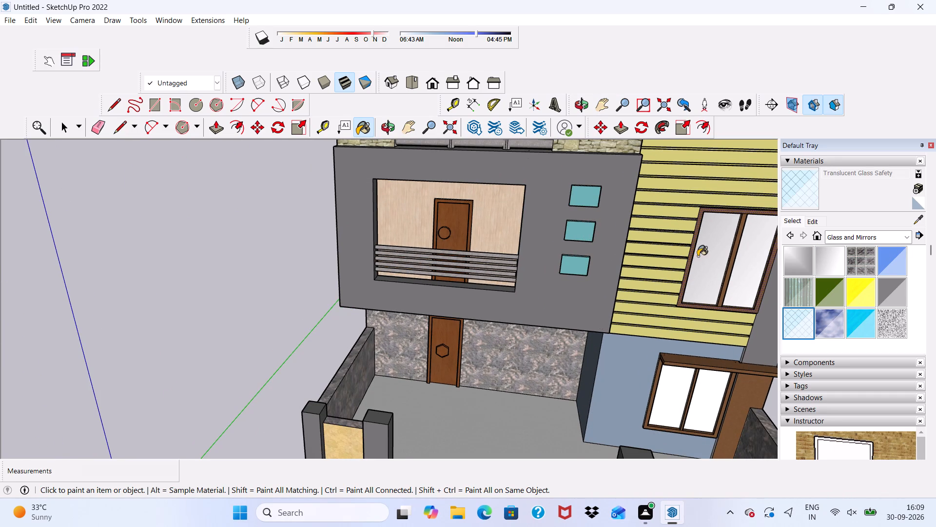
{"action": "left_click", "coordinate": [700, 251]}
{"action": "scroll", "coordinate": [744, 263], "scroll_direction": "up", "scroll_amount": 3}
{"action": "left_click", "coordinate": [755, 268]}
{"action": "scroll", "coordinate": [732, 283], "scroll_direction": "down", "scroll_amount": 1}
Apply Translucent Glass Safety to both panes of the ground-floor window in the blue wall.
{"action": "middle_click_drag", "start_coordinate": [732, 283], "coordinate": [701, 230]}
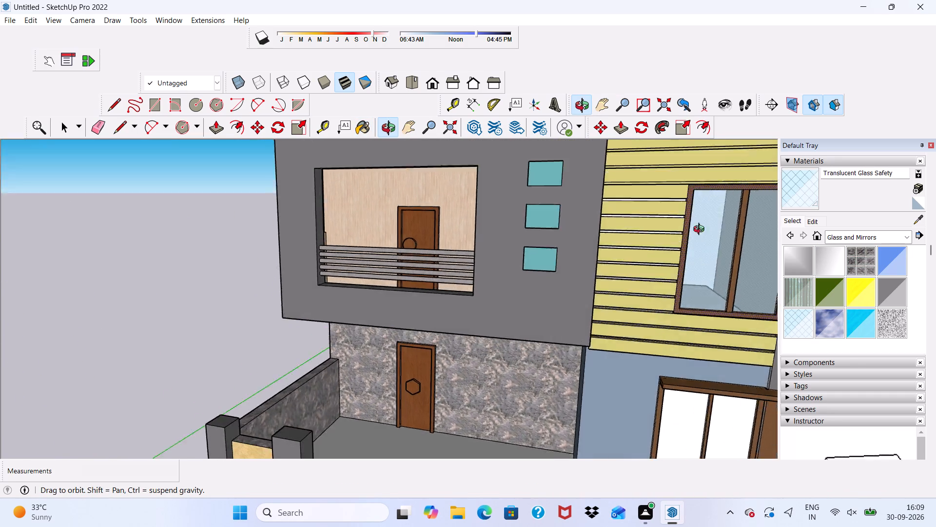
{"action": "middle_click_drag", "start_coordinate": [701, 230], "coordinate": [686, 206]}
{"action": "scroll", "coordinate": [658, 274], "scroll_direction": "up", "scroll_amount": 1}
{"action": "scroll", "coordinate": [658, 274], "scroll_direction": "down", "scroll_amount": 1}
{"action": "scroll", "coordinate": [658, 274], "scroll_direction": "up", "scroll_amount": 1}
{"action": "scroll", "coordinate": [658, 274], "scroll_direction": "down", "scroll_amount": 4}
{"action": "scroll", "coordinate": [621, 197], "scroll_direction": "up", "scroll_amount": 1}
{"action": "scroll", "coordinate": [624, 205], "scroll_direction": "down", "scroll_amount": 3}
{"action": "scroll", "coordinate": [661, 341], "scroll_direction": "up", "scroll_amount": 4}
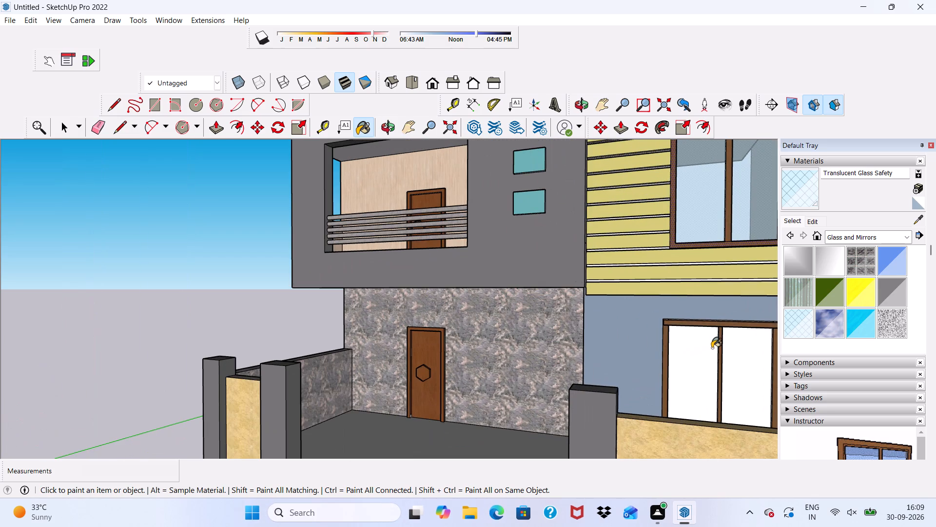
{"action": "left_click", "coordinate": [700, 357]}
{"action": "left_click", "coordinate": [740, 353]}
Examine the house's front from several angles, including the parapet and the upper-level openings.
{"action": "scroll", "coordinate": [675, 225], "scroll_direction": "down", "scroll_amount": 6}
{"action": "middle_click_drag", "start_coordinate": [584, 223], "coordinate": [689, 339]}
{"action": "scroll", "coordinate": [584, 223], "scroll_direction": "down", "scroll_amount": 2}
{"action": "scroll", "coordinate": [610, 234], "scroll_direction": "up", "scroll_amount": 1}
{"action": "scroll", "coordinate": [548, 216], "scroll_direction": "down", "scroll_amount": 12}
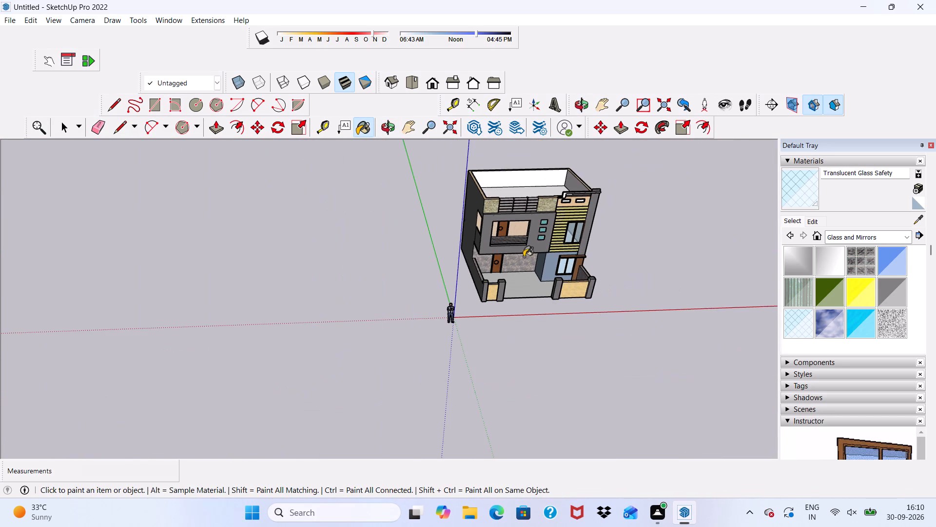
{"action": "middle_click_drag", "start_coordinate": [525, 242], "coordinate": [499, 200]}
{"action": "middle_click_drag", "start_coordinate": [489, 192], "coordinate": [479, 185]}
{"action": "middle_click_drag", "start_coordinate": [472, 181], "coordinate": [450, 171]}
{"action": "middle_click_drag", "start_coordinate": [445, 170], "coordinate": [316, 175]}
{"action": "scroll", "coordinate": [574, 220], "scroll_direction": "up", "scroll_amount": 6}
{"action": "scroll", "coordinate": [555, 267], "scroll_direction": "up", "scroll_amount": 5}
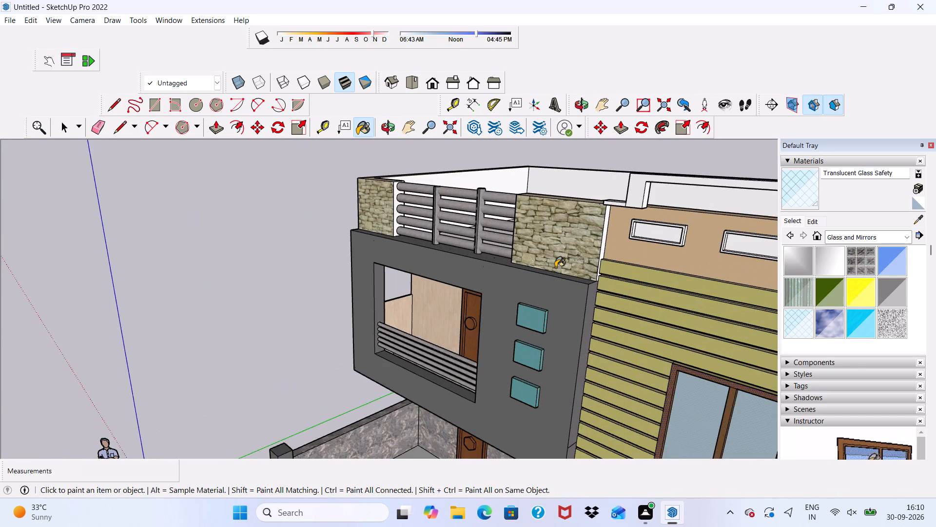
{"action": "scroll", "coordinate": [555, 267], "scroll_direction": "up", "scroll_amount": 3}
{"action": "middle_click_drag", "start_coordinate": [555, 267], "coordinate": [716, 271]}
{"action": "middle_click", "coordinate": [717, 272]}
{"action": "scroll", "coordinate": [717, 273], "scroll_direction": "down", "scroll_amount": 5}
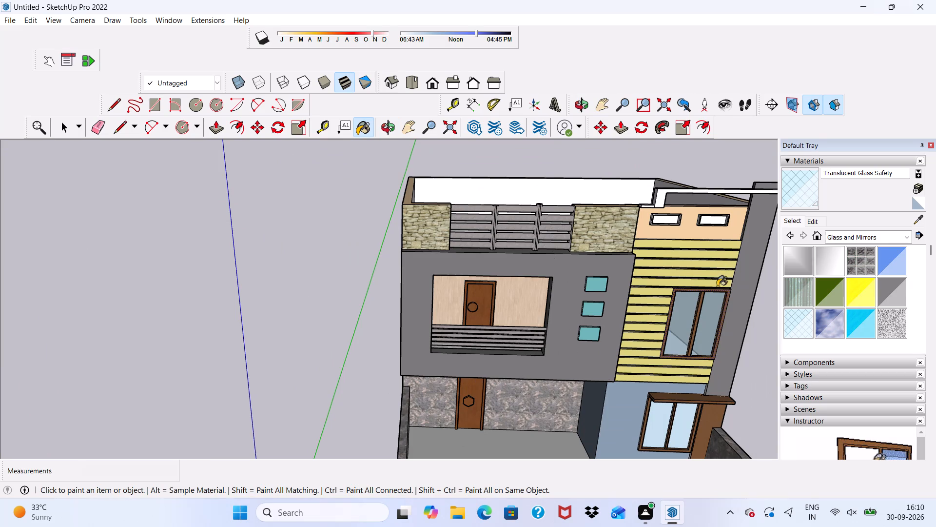
{"action": "middle_click_drag", "start_coordinate": [619, 245], "coordinate": [624, 223]}
{"action": "scroll", "coordinate": [628, 174], "scroll_direction": "up", "scroll_amount": 3}
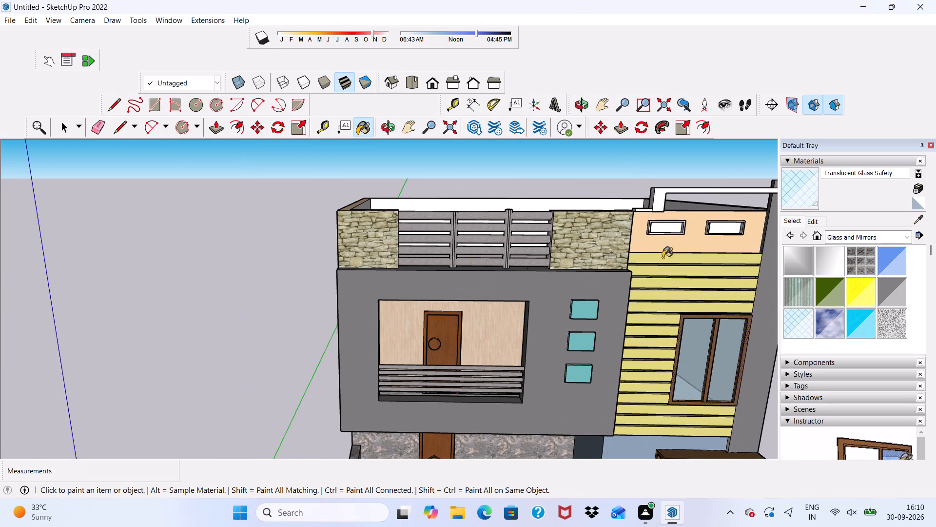
Paint the faces of the white roof-level frame above the peach wall with Color M04 from the Colors collection.
{"action": "left_click", "coordinate": [897, 232]}
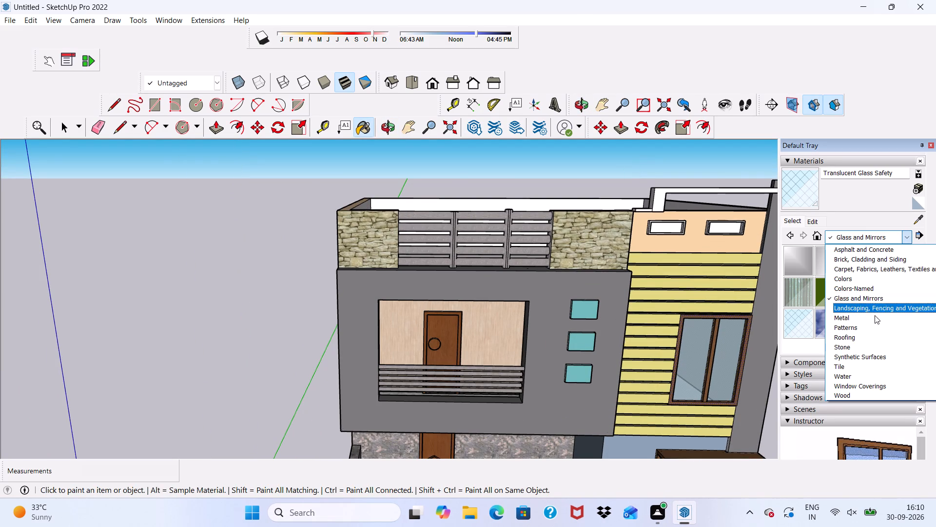
{"action": "left_click", "coordinate": [842, 277]}
{"action": "scroll", "coordinate": [842, 278], "scroll_direction": "down", "scroll_amount": 6}
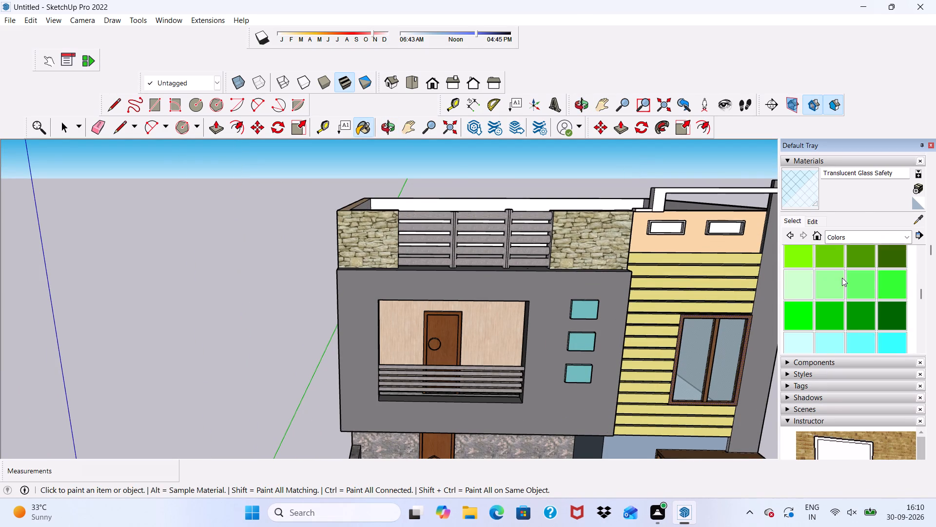
{"action": "scroll", "coordinate": [842, 278], "scroll_direction": "down", "scroll_amount": 8}
{"action": "scroll", "coordinate": [842, 278], "scroll_direction": "up", "scroll_amount": 2}
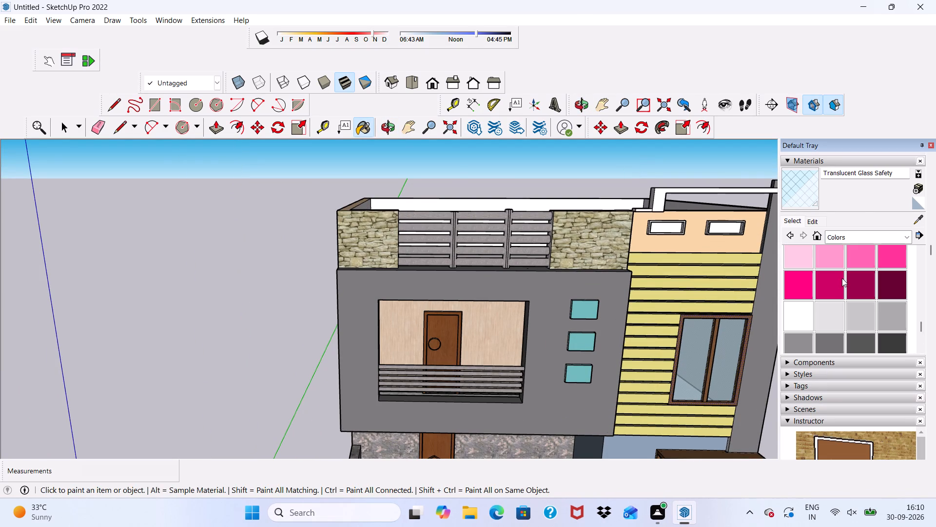
{"action": "left_click", "coordinate": [800, 344]}
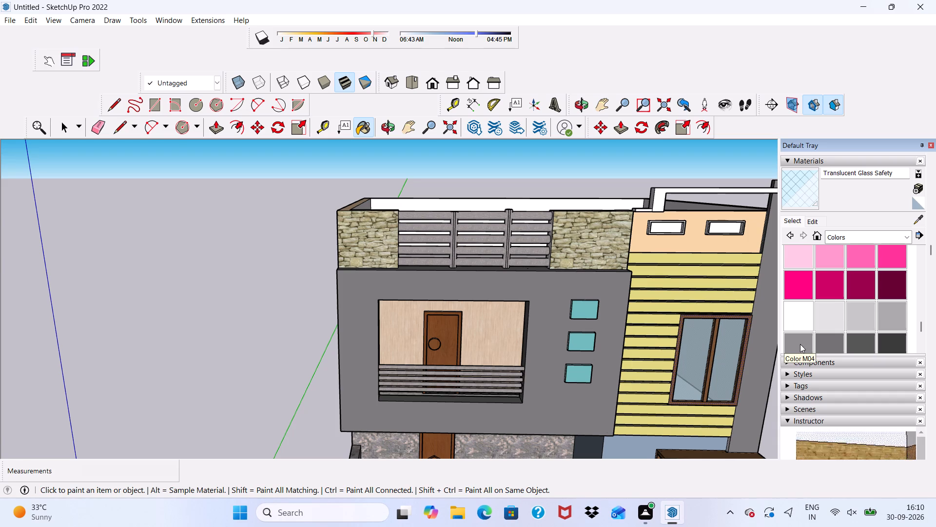
{"action": "scroll", "coordinate": [794, 339], "scroll_direction": "up", "scroll_amount": 2}
{"action": "scroll", "coordinate": [644, 248], "scroll_direction": "up", "scroll_amount": 5}
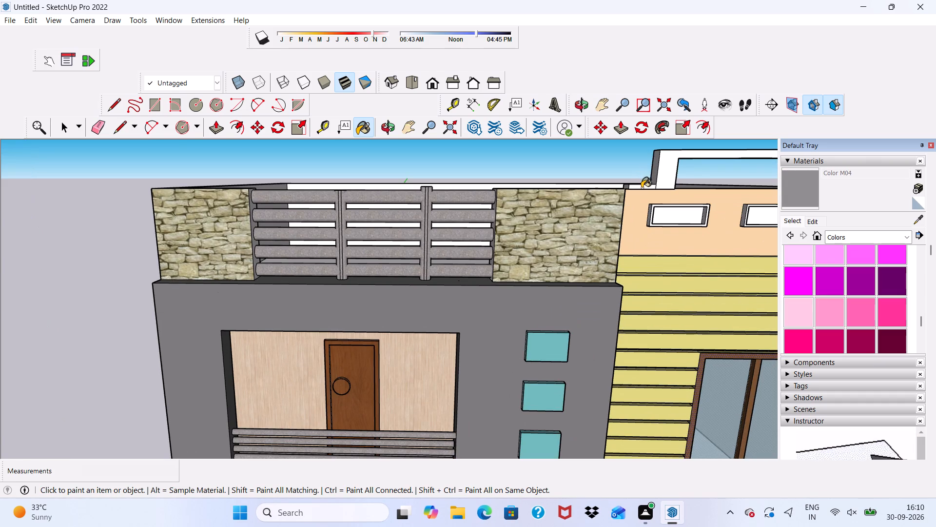
{"action": "left_click", "coordinate": [642, 187]}
{"action": "scroll", "coordinate": [642, 188], "scroll_direction": "up", "scroll_amount": 3}
{"action": "left_click", "coordinate": [672, 175]}
{"action": "scroll", "coordinate": [671, 175], "scroll_direction": "down", "scroll_amount": 3}
{"action": "middle_click_drag", "start_coordinate": [674, 187], "coordinate": [675, 360]}
{"action": "scroll", "coordinate": [687, 316], "scroll_direction": "down", "scroll_amount": 1}
{"action": "scroll", "coordinate": [659, 333], "scroll_direction": "up", "scroll_amount": 3}
{"action": "left_click", "coordinate": [687, 255]}
{"action": "scroll", "coordinate": [687, 255], "scroll_direction": "up", "scroll_amount": 3}
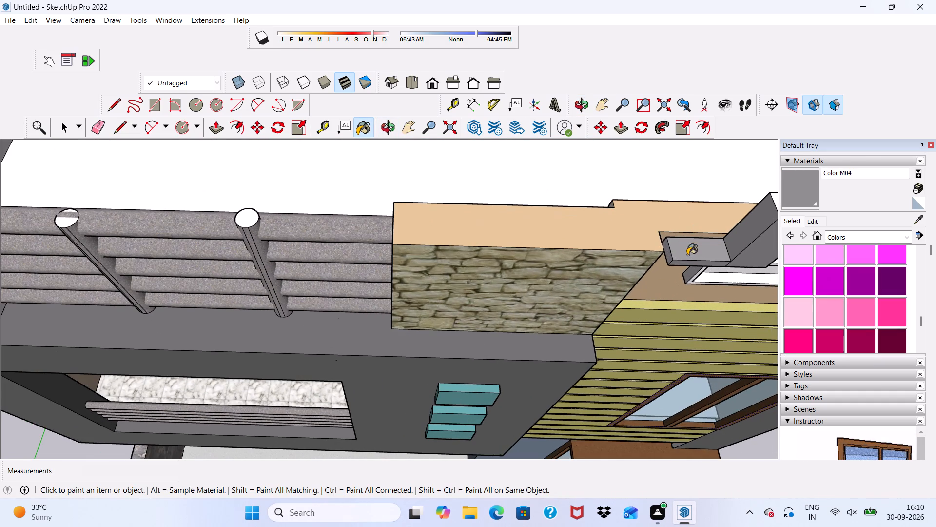
{"action": "scroll", "coordinate": [687, 255], "scroll_direction": "up", "scroll_amount": 1}
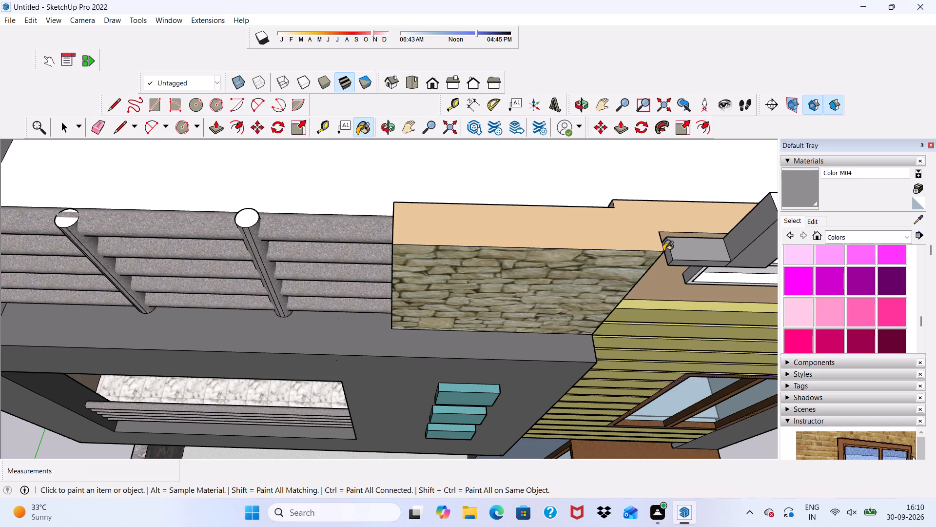
{"action": "left_click", "coordinate": [664, 249]}
{"action": "scroll", "coordinate": [664, 250], "scroll_direction": "down", "scroll_amount": 5}
{"action": "scroll", "coordinate": [547, 340], "scroll_direction": "down", "scroll_amount": 5}
{"action": "scroll", "coordinate": [691, 289], "scroll_direction": "up", "scroll_amount": 3}
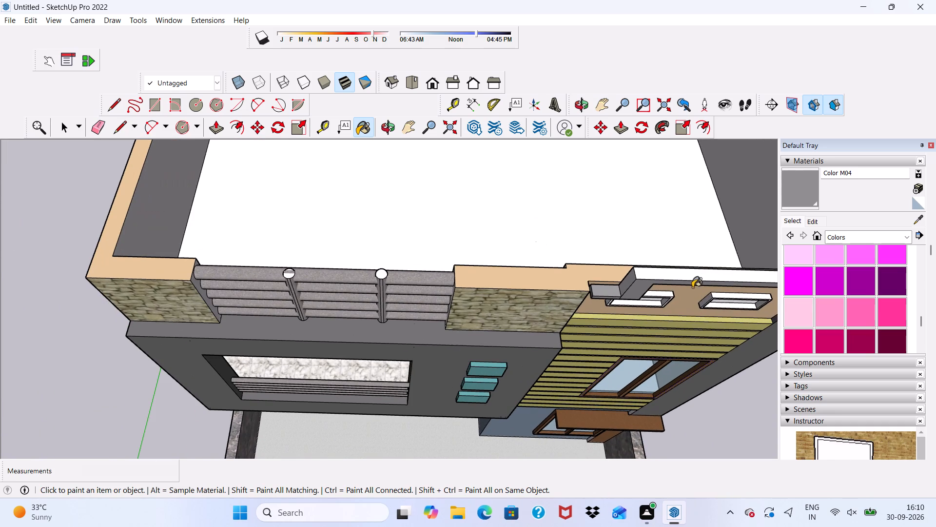
{"action": "left_click", "coordinate": [699, 278]}
Examine the roof-level frame and the whole front elevation from several angles and distances.
{"action": "scroll", "coordinate": [666, 275], "scroll_direction": "down", "scroll_amount": 6}
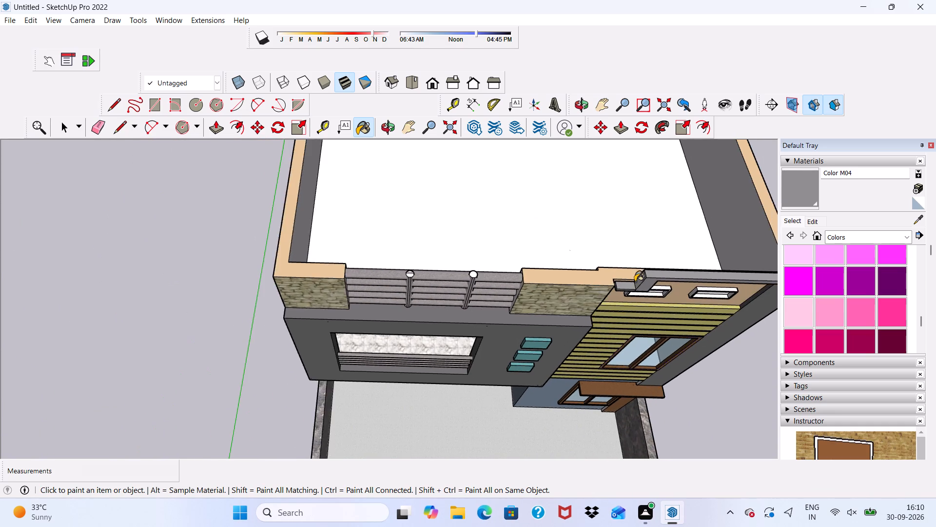
{"action": "scroll", "coordinate": [635, 282], "scroll_direction": "down", "scroll_amount": 3}
{"action": "middle_click_drag", "start_coordinate": [635, 282], "coordinate": [625, 177]}
{"action": "scroll", "coordinate": [638, 246], "scroll_direction": "up", "scroll_amount": 4}
{"action": "middle_click_drag", "start_coordinate": [641, 261], "coordinate": [624, 197]}
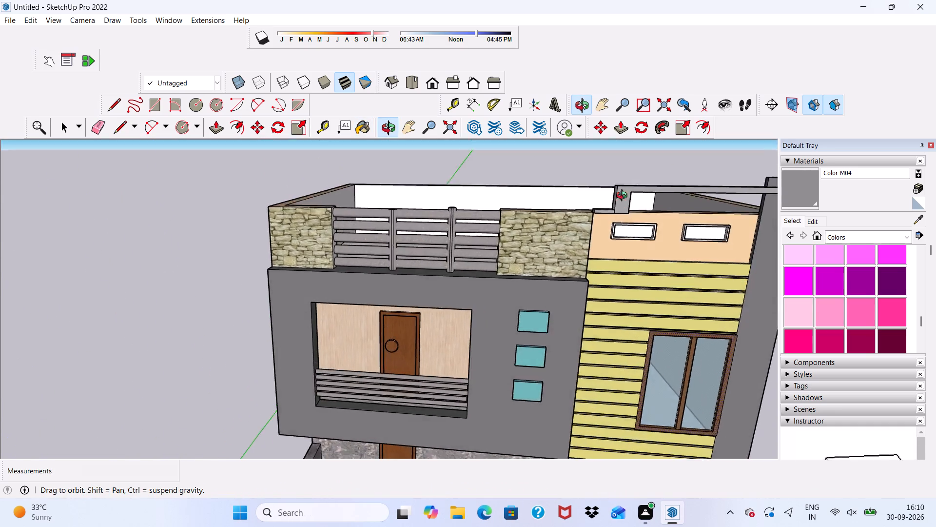
{"action": "middle_click_drag", "start_coordinate": [624, 197], "coordinate": [629, 168]}
{"action": "scroll", "coordinate": [629, 169], "scroll_direction": "up", "scroll_amount": 9}
{"action": "middle_click_drag", "start_coordinate": [640, 223], "coordinate": [642, 153]}
{"action": "scroll", "coordinate": [640, 223], "scroll_direction": "up", "scroll_amount": 2}
{"action": "scroll", "coordinate": [642, 153], "scroll_direction": "down", "scroll_amount": 3}
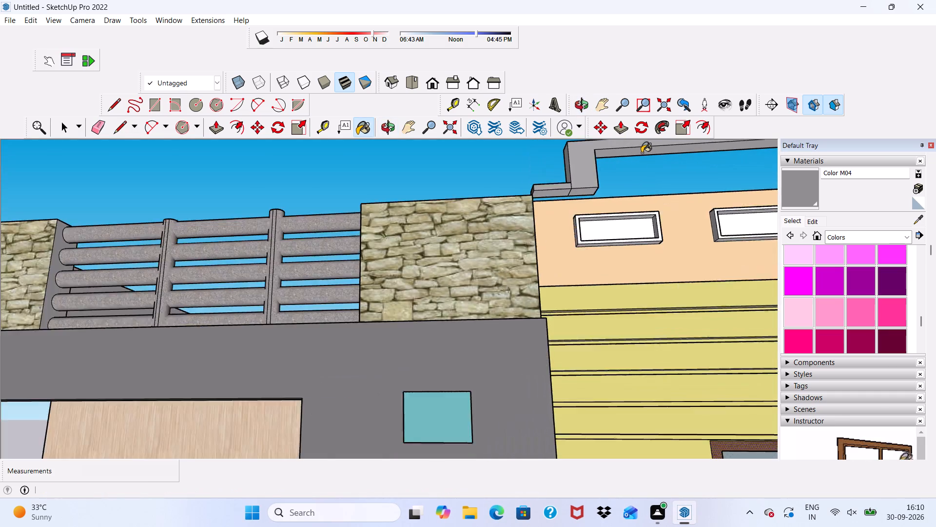
{"action": "scroll", "coordinate": [642, 153], "scroll_direction": "down", "scroll_amount": 10}
{"action": "scroll", "coordinate": [553, 284], "scroll_direction": "up", "scroll_amount": 1}
{"action": "scroll", "coordinate": [553, 284], "scroll_direction": "down", "scroll_amount": 4}
{"action": "middle_click_drag", "start_coordinate": [554, 283], "coordinate": [692, 340]}
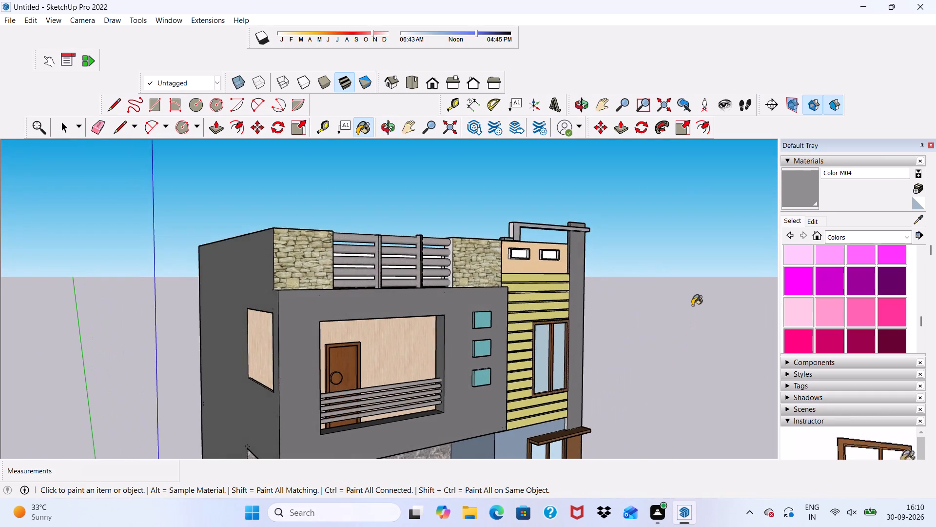
{"action": "scroll", "coordinate": [692, 305], "scroll_direction": "up", "scroll_amount": 1}
{"action": "scroll", "coordinate": [692, 305], "scroll_direction": "down", "scroll_amount": 5}
{"action": "middle_click_drag", "start_coordinate": [692, 305], "coordinate": [605, 339]}
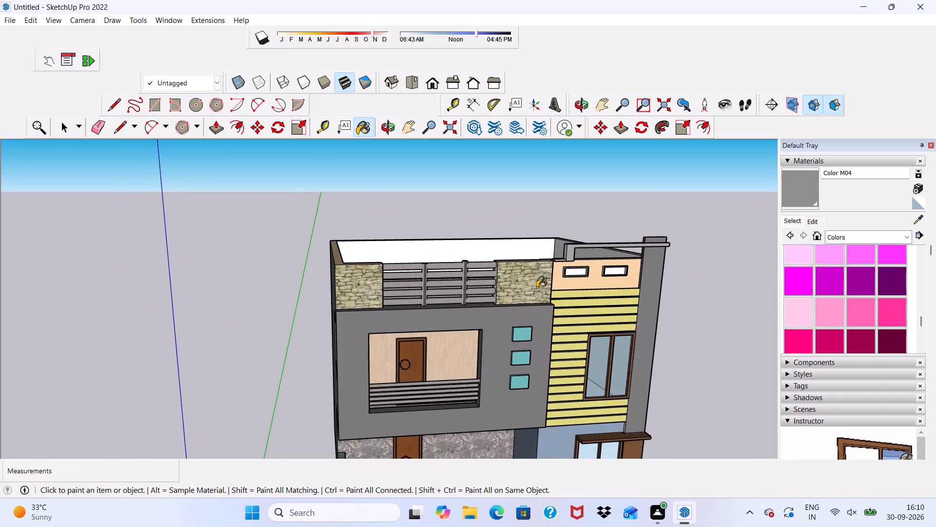
{"action": "scroll", "coordinate": [537, 287], "scroll_direction": "down", "scroll_amount": 5}
{"action": "key", "text": "space"}
{"action": "scroll", "coordinate": [537, 288], "scroll_direction": "down", "scroll_amount": 1}
{"action": "scroll", "coordinate": [537, 288], "scroll_direction": "up", "scroll_amount": 1}
{"action": "scroll", "coordinate": [537, 288], "scroll_direction": "down", "scroll_amount": 1}
{"action": "middle_click_drag", "start_coordinate": [537, 287], "coordinate": [458, 244]}
{"action": "scroll", "coordinate": [458, 246], "scroll_direction": "down", "scroll_amount": 10}
{"action": "scroll", "coordinate": [515, 390], "scroll_direction": "up", "scroll_amount": 9}
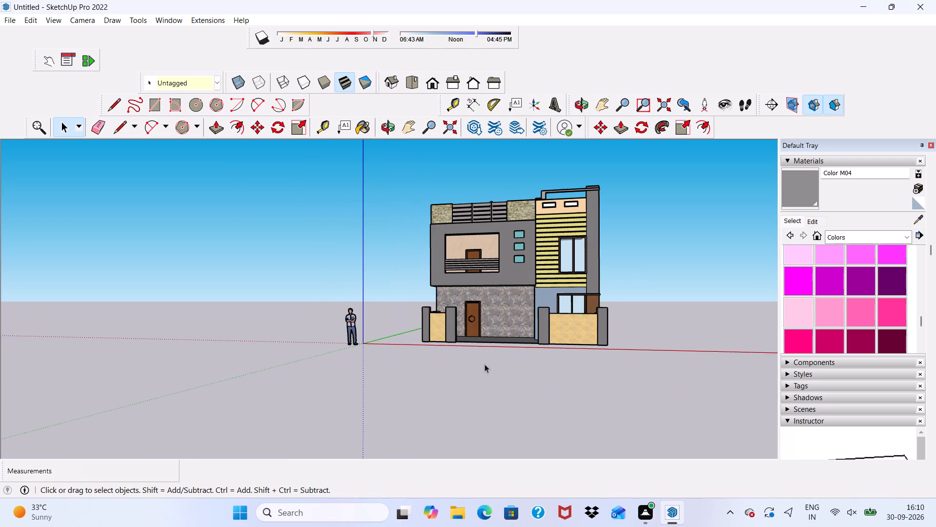
{"action": "scroll", "coordinate": [20, 221], "scroll_direction": "down", "scroll_amount": 2}
{"action": "scroll", "coordinate": [241, 250], "scroll_direction": "up", "scroll_amount": 2}
{"action": "scroll", "coordinate": [294, 291], "scroll_direction": "up", "scroll_amount": 3}
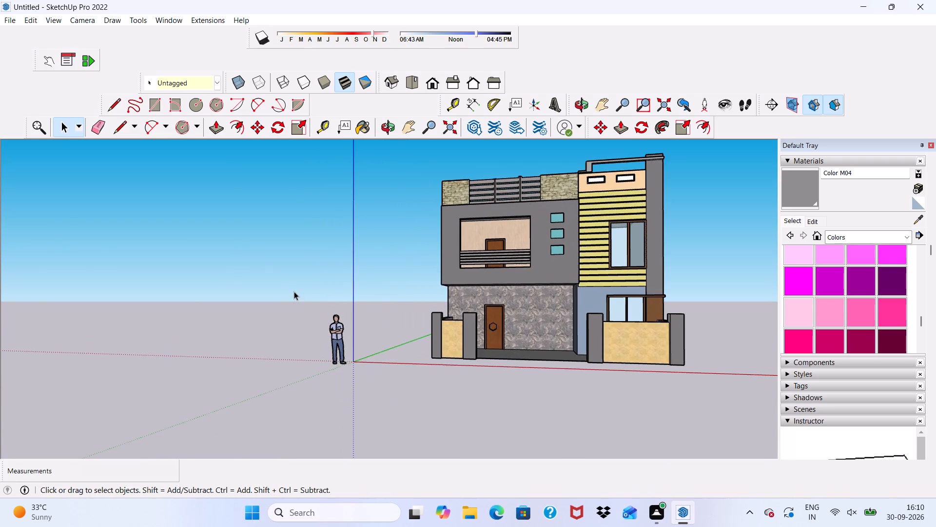
{"action": "middle_click_drag", "start_coordinate": [308, 298], "coordinate": [327, 348]}
{"action": "scroll", "coordinate": [327, 348], "scroll_direction": "up", "scroll_amount": 3}
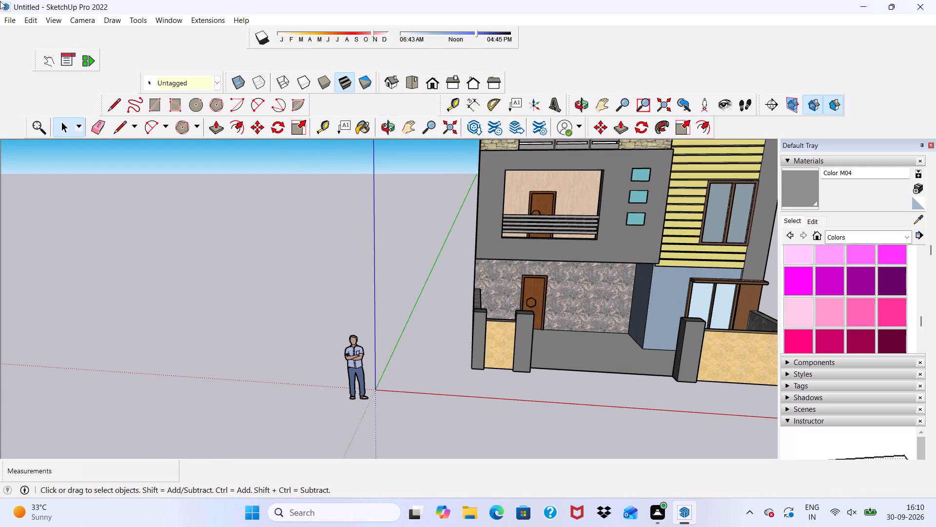
Import the SketchUp model named gate from the Downloads folder.
{"action": "left_click", "coordinate": [10, 20]}
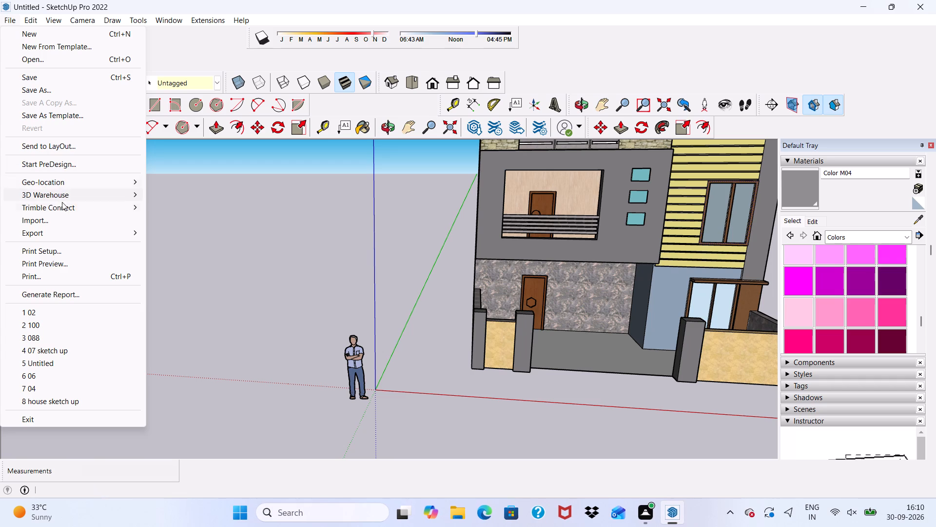
{"action": "left_click", "coordinate": [58, 216]}
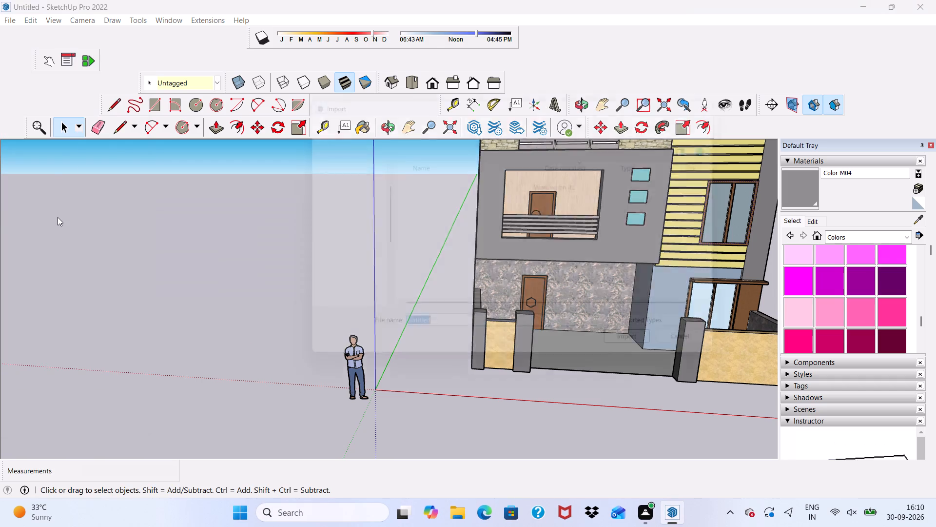
{"action": "scroll", "coordinate": [58, 217], "scroll_direction": "down", "scroll_amount": 4}
{"action": "scroll", "coordinate": [434, 250], "scroll_direction": "down", "scroll_amount": 6}
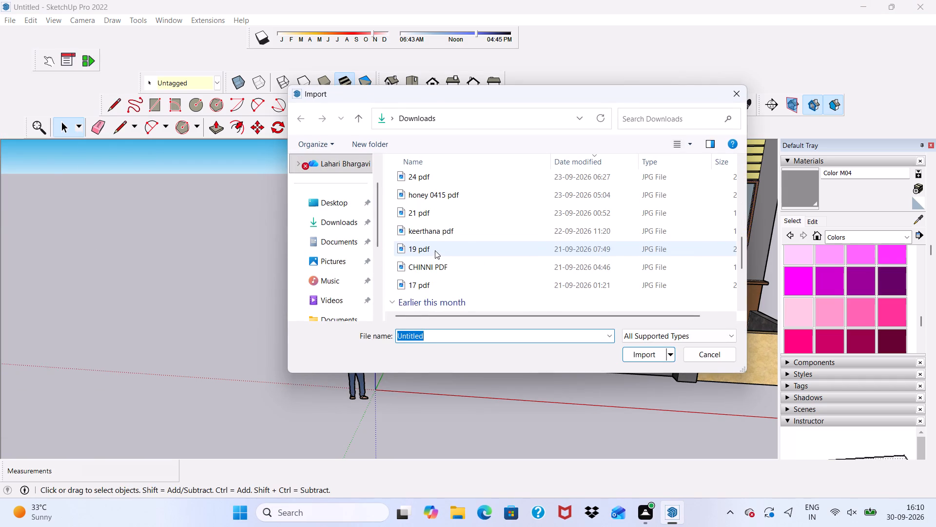
{"action": "scroll", "coordinate": [435, 250], "scroll_direction": "down", "scroll_amount": 4}
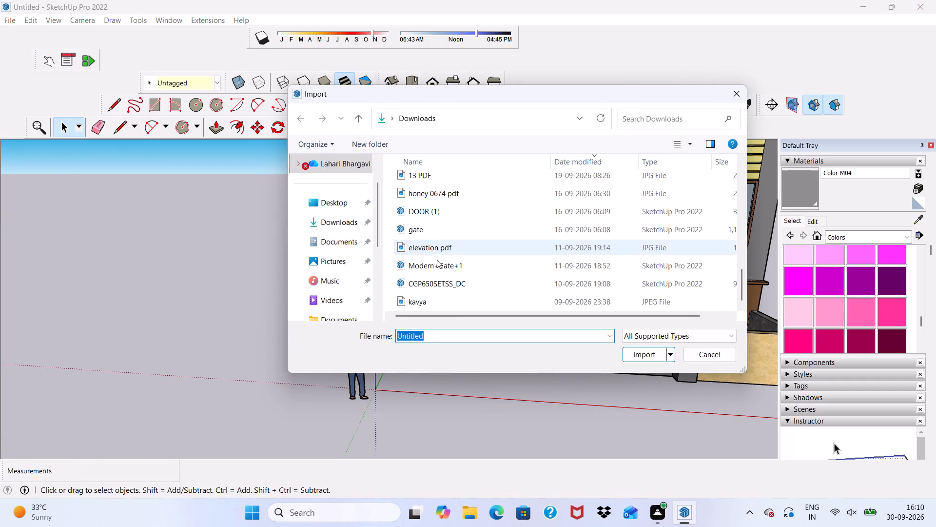
{"action": "left_click", "coordinate": [427, 222]}
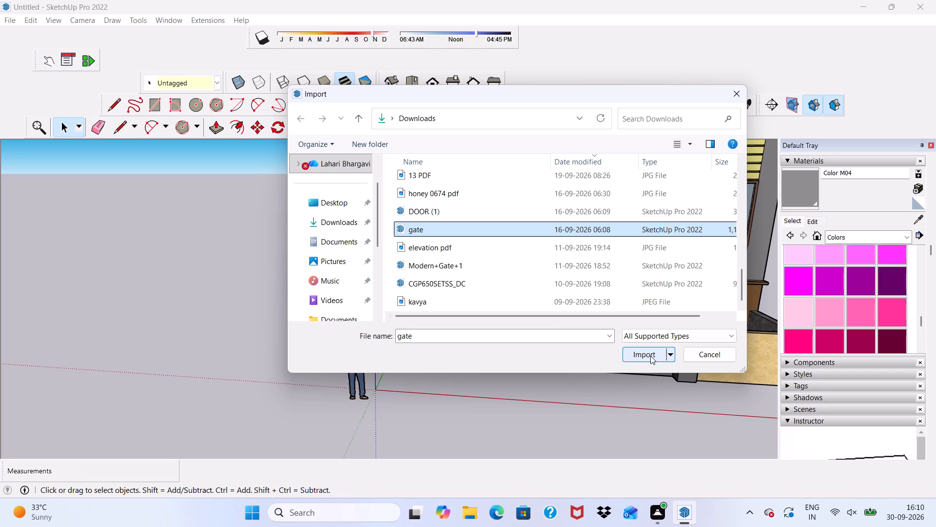
{"action": "left_click", "coordinate": [650, 355]}
Place the gate component in the driveway opening, at the inner base of the pillar beside the short sandstone wall.
{"action": "scroll", "coordinate": [535, 365], "scroll_direction": "up", "scroll_amount": 1}
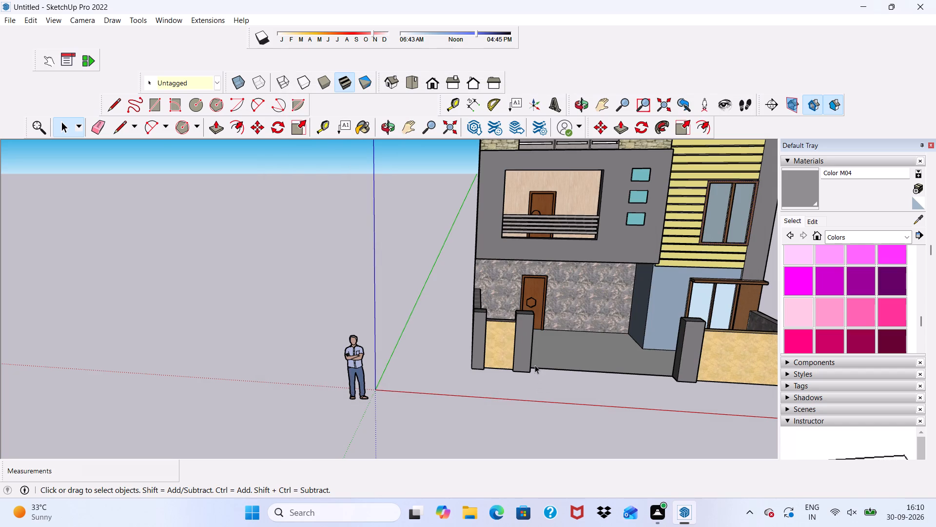
{"action": "scroll", "coordinate": [535, 365], "scroll_direction": "up", "scroll_amount": 2}
{"action": "scroll", "coordinate": [535, 365], "scroll_direction": "down", "scroll_amount": 3}
{"action": "scroll", "coordinate": [609, 329], "scroll_direction": "down", "scroll_amount": 3}
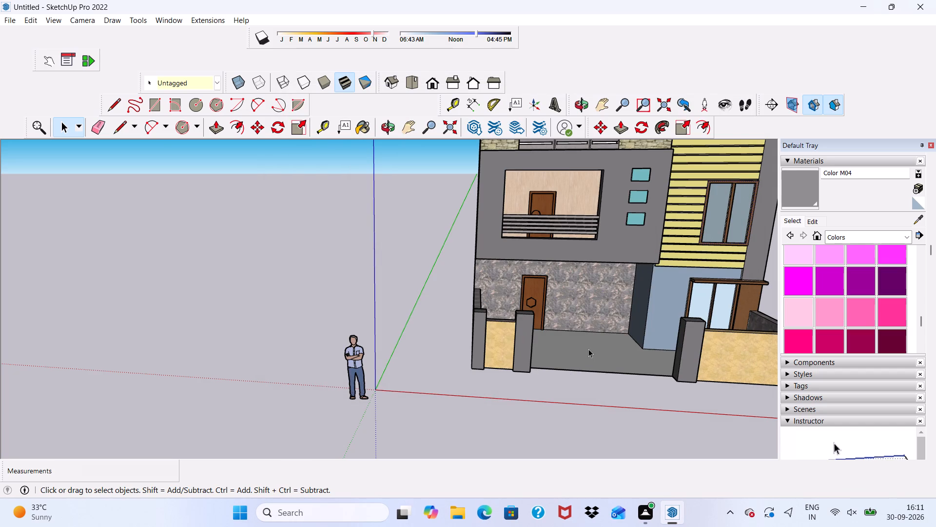
{"action": "scroll", "coordinate": [588, 348], "scroll_direction": "up", "scroll_amount": 2}
{"action": "scroll", "coordinate": [588, 348], "scroll_direction": "down", "scroll_amount": 1}
{"action": "scroll", "coordinate": [588, 348], "scroll_direction": "up", "scroll_amount": 1}
{"action": "scroll", "coordinate": [588, 348], "scroll_direction": "down", "scroll_amount": 2}
{"action": "scroll", "coordinate": [568, 372], "scroll_direction": "up", "scroll_amount": 13}
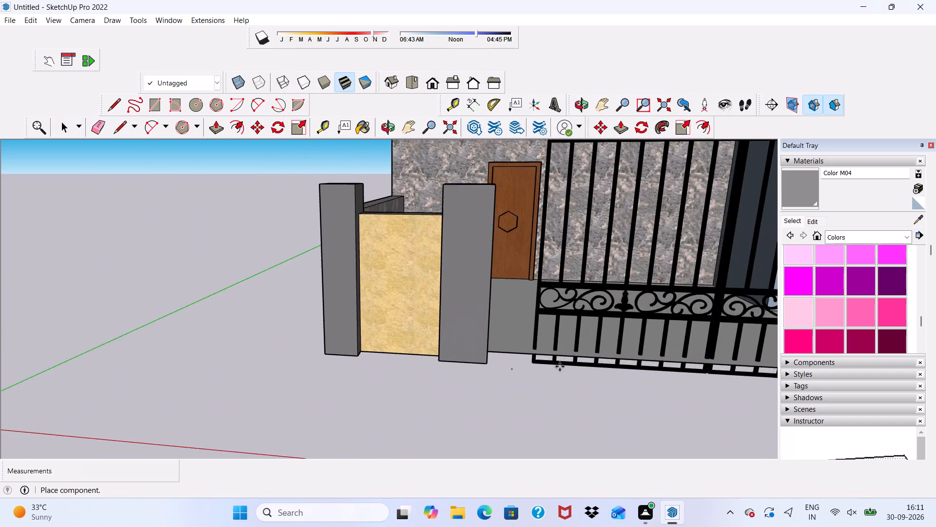
{"action": "scroll", "coordinate": [503, 373], "scroll_direction": "up", "scroll_amount": 5}
{"action": "middle_click_drag", "start_coordinate": [510, 357], "coordinate": [402, 335]}
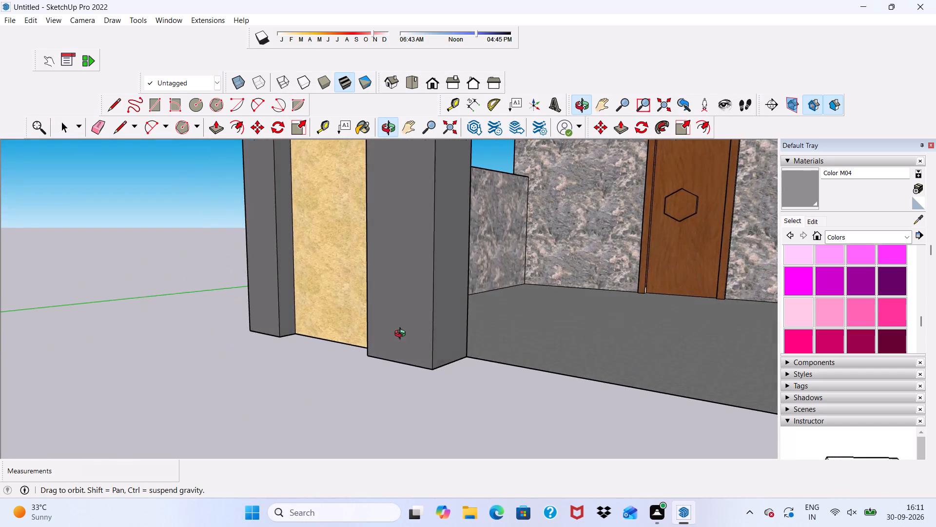
{"action": "middle_click_drag", "start_coordinate": [402, 335], "coordinate": [382, 320]}
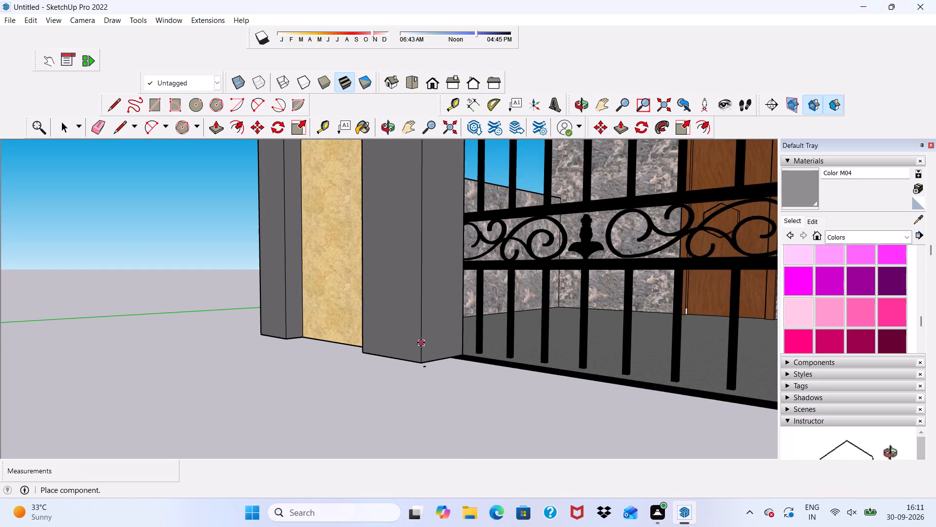
{"action": "scroll", "coordinate": [530, 334], "scroll_direction": "down", "scroll_amount": 4}
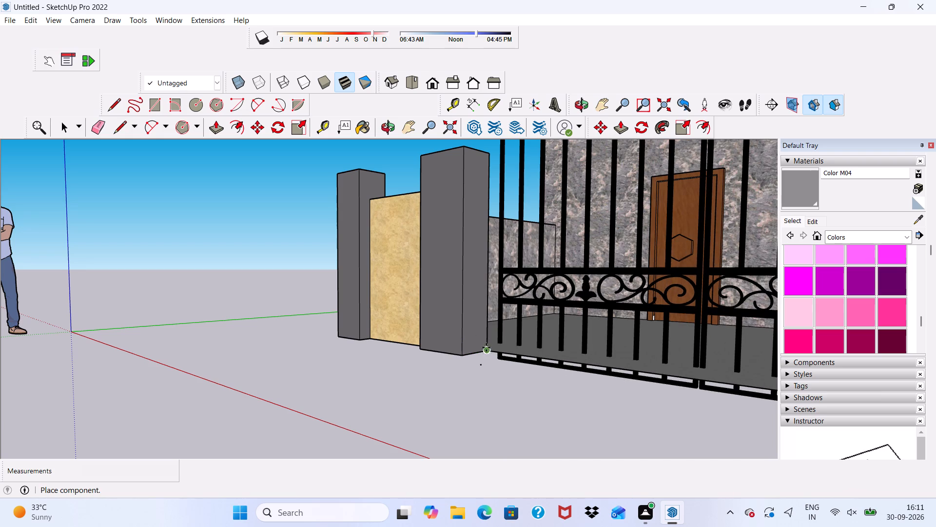
{"action": "left_click", "coordinate": [484, 333]}
Move the gate about 2' 1/8" downward beside the pillar, using its lower corner as the grip.
{"action": "scroll", "coordinate": [484, 334], "scroll_direction": "down", "scroll_amount": 3}
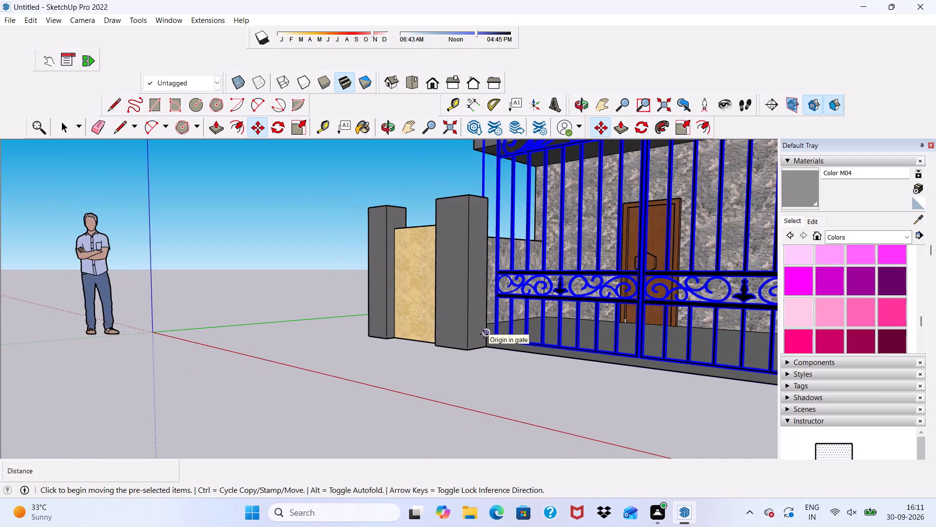
{"action": "middle_click_drag", "start_coordinate": [484, 333], "coordinate": [519, 384]}
{"action": "middle_click", "coordinate": [520, 385]}
{"action": "scroll", "coordinate": [514, 365], "scroll_direction": "up", "scroll_amount": 5}
{"action": "scroll", "coordinate": [509, 349], "scroll_direction": "down", "scroll_amount": 1}
{"action": "scroll", "coordinate": [509, 349], "scroll_direction": "up", "scroll_amount": 2}
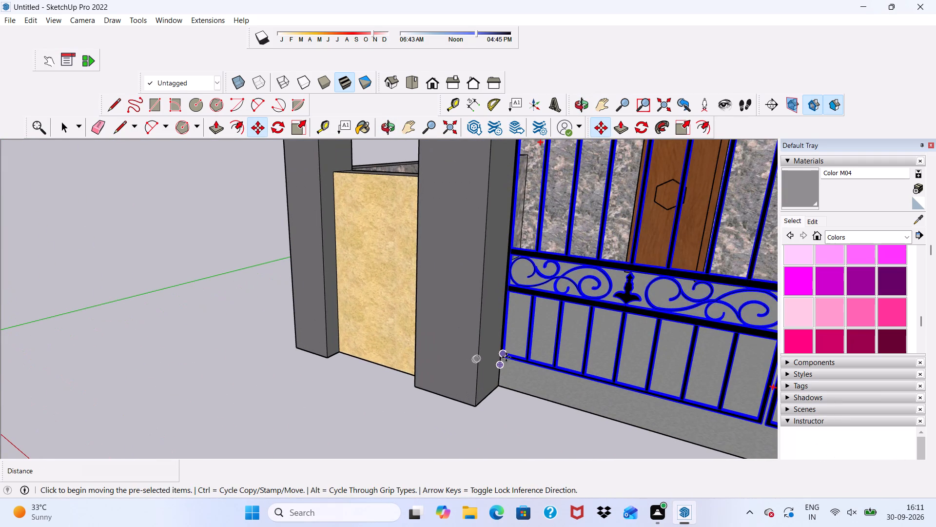
{"action": "left_click_drag", "start_coordinate": [506, 357], "coordinate": [497, 417]}
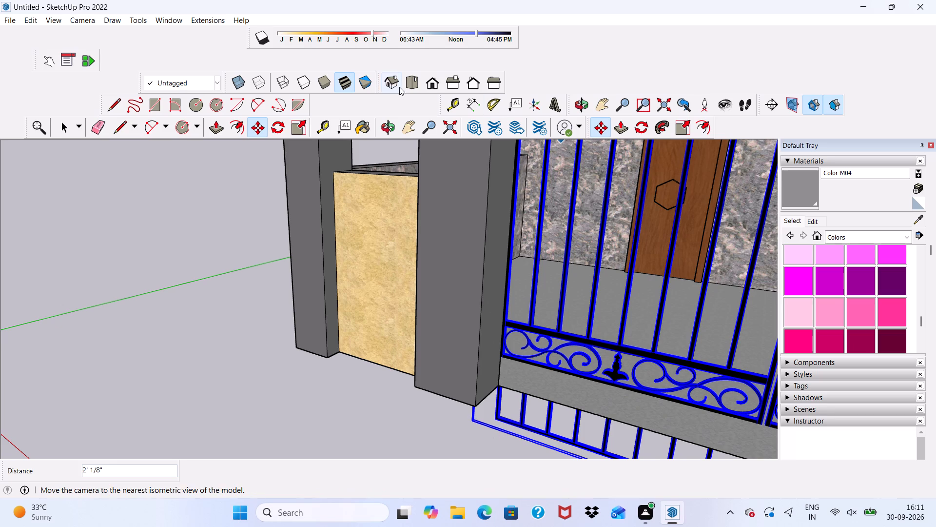
Check the gate's alignment with the pillars and the ground from the front view and from oblique angles.
{"action": "left_click", "coordinate": [426, 77]}
{"action": "scroll", "coordinate": [460, 199], "scroll_direction": "down", "scroll_amount": 4}
{"action": "scroll", "coordinate": [442, 268], "scroll_direction": "down", "scroll_amount": 2}
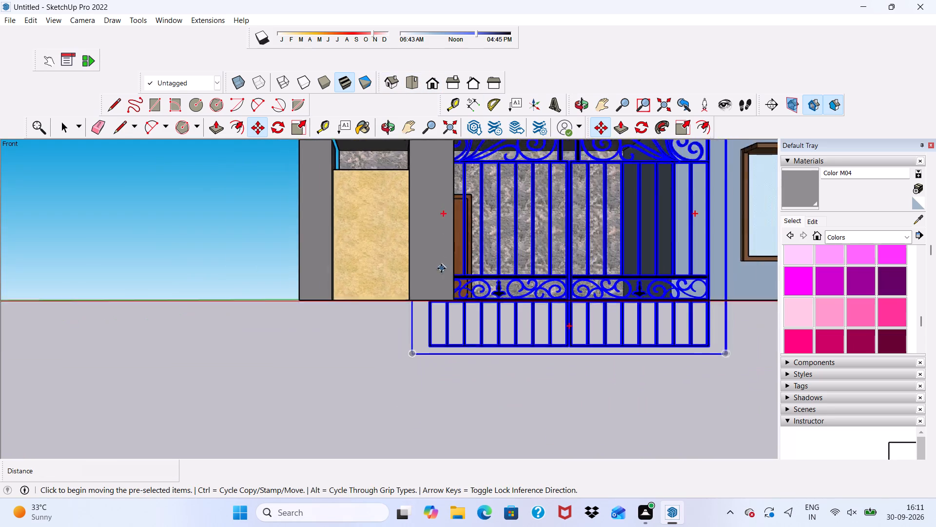
{"action": "scroll", "coordinate": [441, 268], "scroll_direction": "down", "scroll_amount": 3}
{"action": "scroll", "coordinate": [448, 367], "scroll_direction": "up", "scroll_amount": 5}
{"action": "scroll", "coordinate": [423, 309], "scroll_direction": "up", "scroll_amount": 1}
{"action": "scroll", "coordinate": [432, 263], "scroll_direction": "down", "scroll_amount": 5}
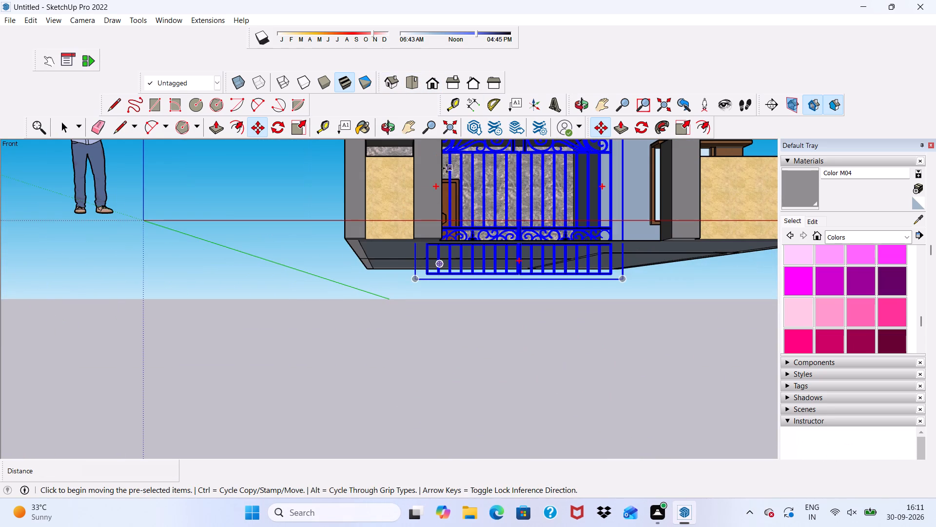
{"action": "left_click", "coordinate": [434, 76]}
{"action": "middle_click_drag", "start_coordinate": [457, 243], "coordinate": [480, 368]}
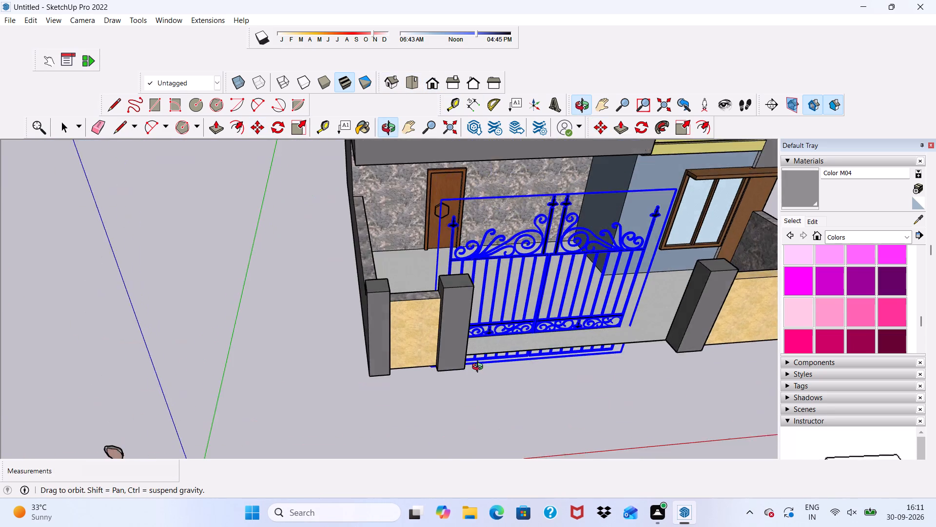
{"action": "middle_click", "coordinate": [480, 367]}
{"action": "middle_click_drag", "start_coordinate": [480, 368], "coordinate": [480, 367]}
{"action": "scroll", "coordinate": [480, 368], "scroll_direction": "down", "scroll_amount": 1}
{"action": "scroll", "coordinate": [479, 367], "scroll_direction": "up", "scroll_amount": 5}
{"action": "middle_click_drag", "start_coordinate": [479, 365], "coordinate": [492, 339]}
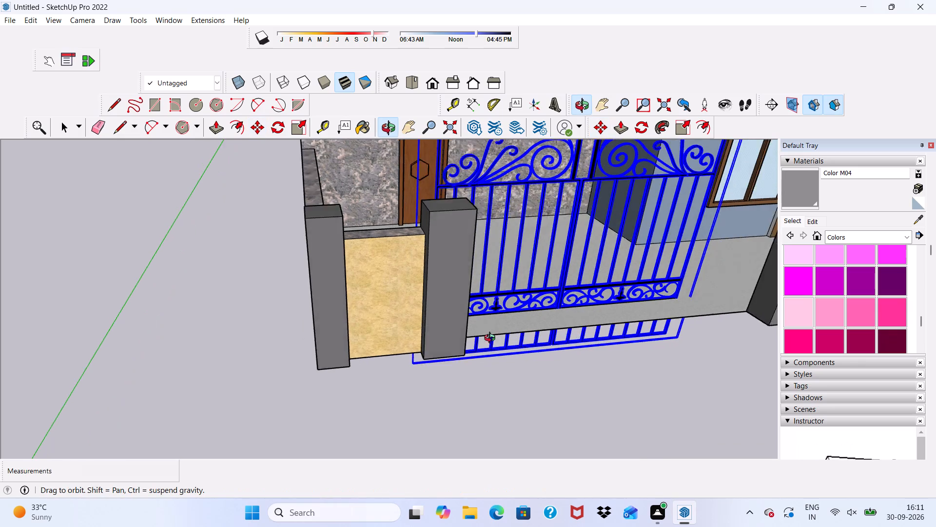
{"action": "middle_click_drag", "start_coordinate": [492, 339], "coordinate": [396, 295]}
{"action": "middle_click", "coordinate": [396, 295]}
{"action": "scroll", "coordinate": [382, 347], "scroll_direction": "up", "scroll_amount": 3}
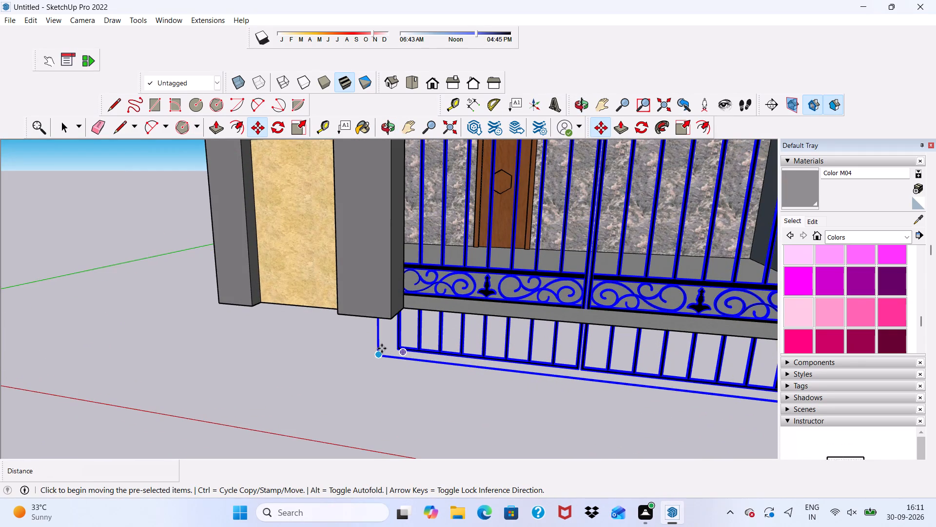
Move the gate by its lower corner onto the ground at the inner base of the pillar beside the short sandstone wall.
{"action": "left_click_drag", "start_coordinate": [399, 353], "coordinate": [422, 304]}
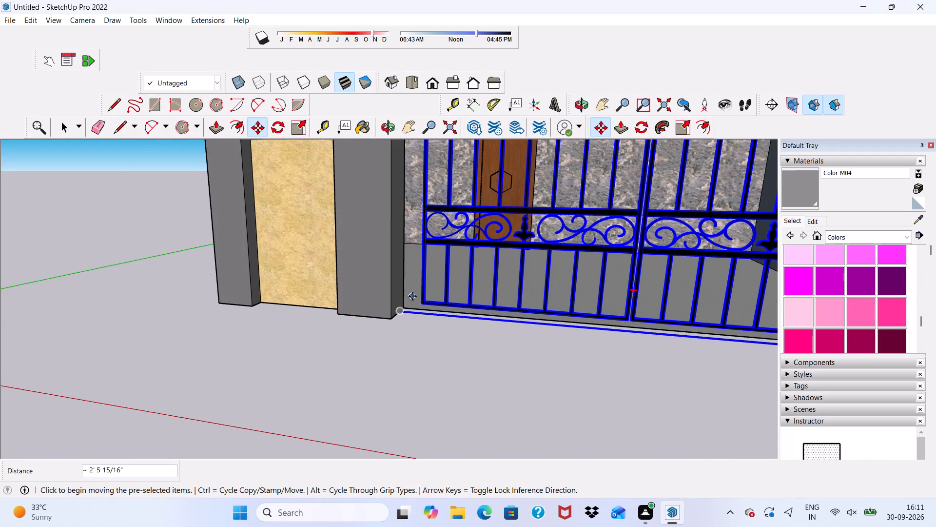
{"action": "scroll", "coordinate": [443, 308], "scroll_direction": "up", "scroll_amount": 3}
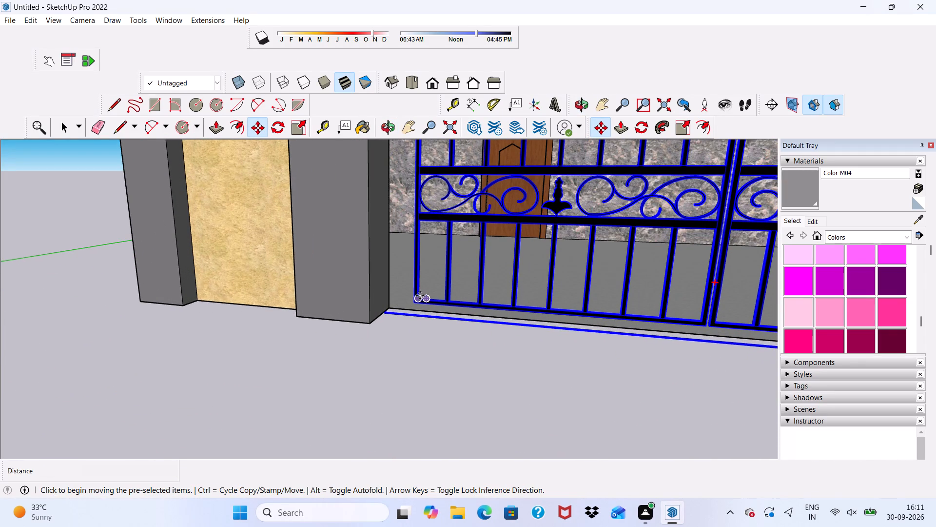
{"action": "left_click_drag", "start_coordinate": [420, 294], "coordinate": [380, 306]}
Scale the gate down uniformly from its upper corner farthest from that pillar, keeping its lower corner at the pillar base.
{"action": "scroll", "coordinate": [380, 312], "scroll_direction": "down", "scroll_amount": 4}
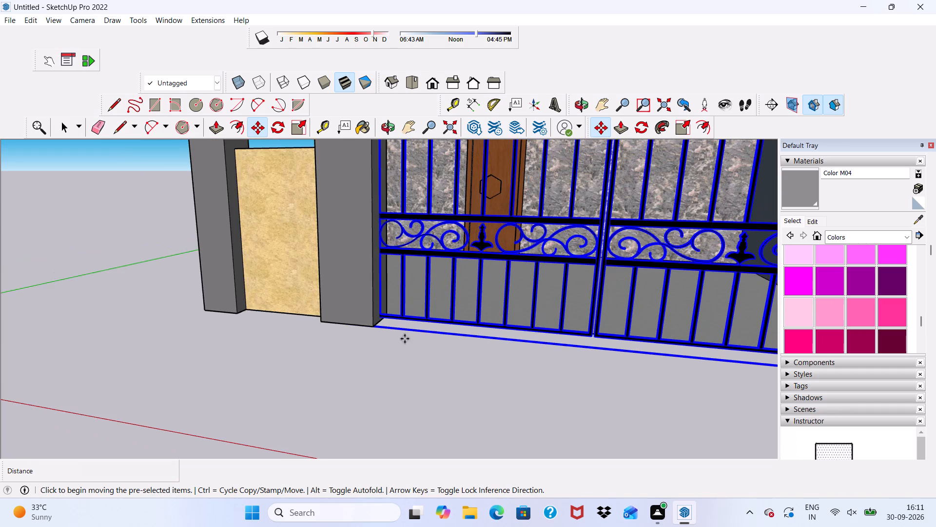
{"action": "scroll", "coordinate": [407, 310], "scroll_direction": "down", "scroll_amount": 2}
{"action": "scroll", "coordinate": [408, 312], "scroll_direction": "up", "scroll_amount": 2}
{"action": "scroll", "coordinate": [387, 305], "scroll_direction": "down", "scroll_amount": 7}
{"action": "scroll", "coordinate": [491, 324], "scroll_direction": "down", "scroll_amount": 3}
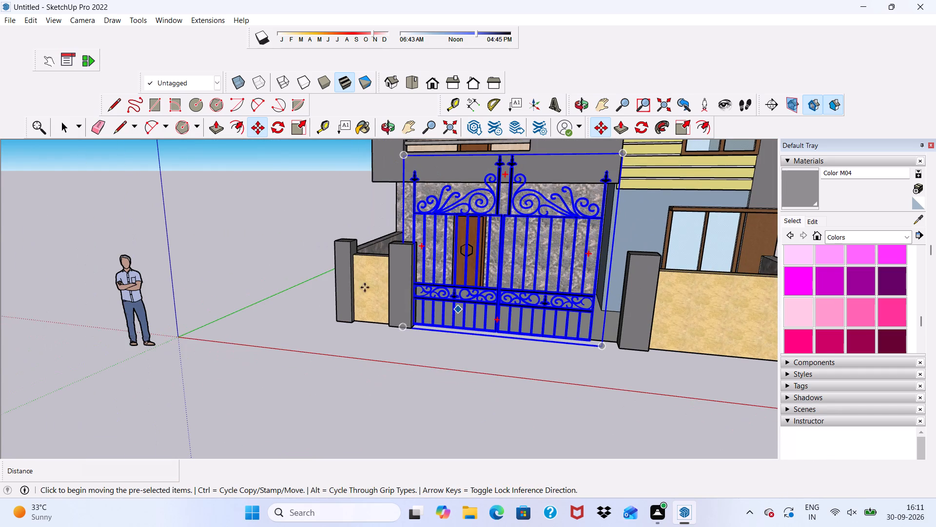
{"action": "left_click", "coordinate": [299, 119]}
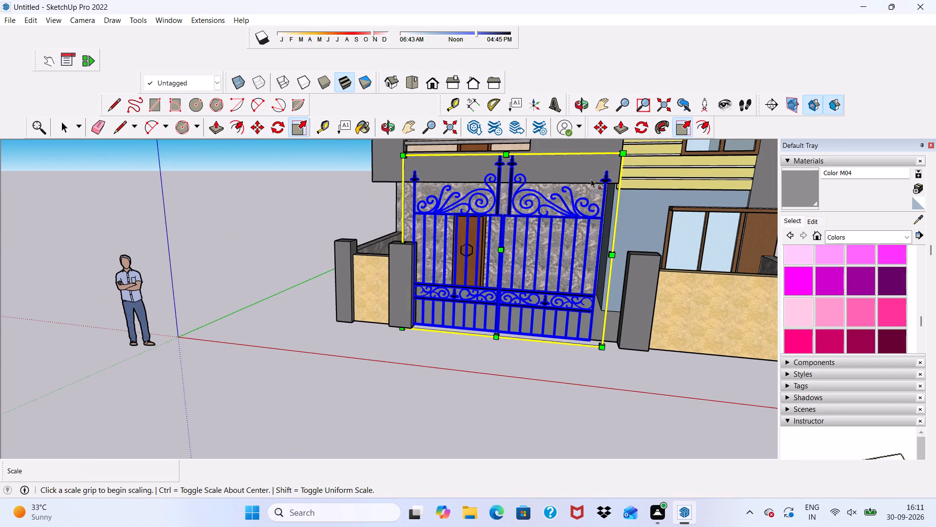
{"action": "left_click_drag", "start_coordinate": [626, 148], "coordinate": [596, 240]}
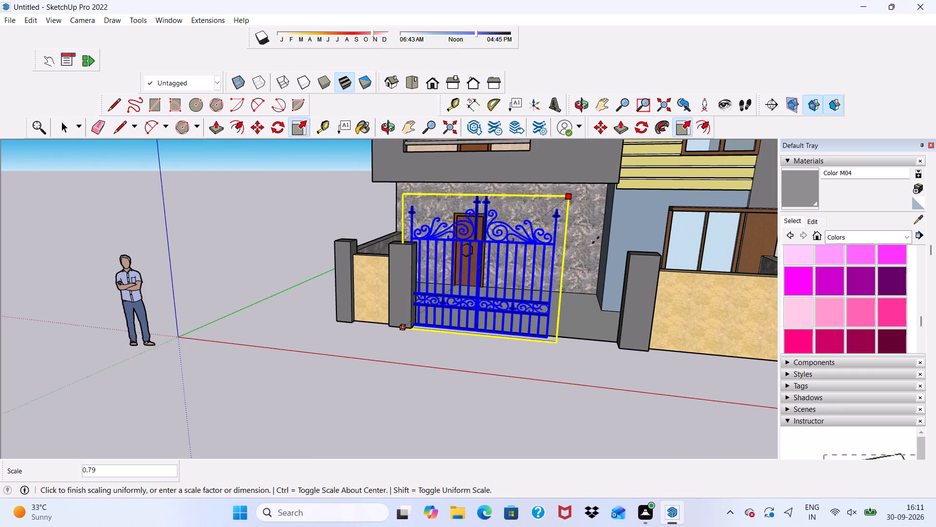
{"action": "left_click_drag", "start_coordinate": [596, 240], "coordinate": [573, 266]}
Stretch the gate along the red axis by a factor of about 1.70 to reach the opposite pillar, and deselect it.
{"action": "scroll", "coordinate": [593, 324], "scroll_direction": "up", "scroll_amount": 2}
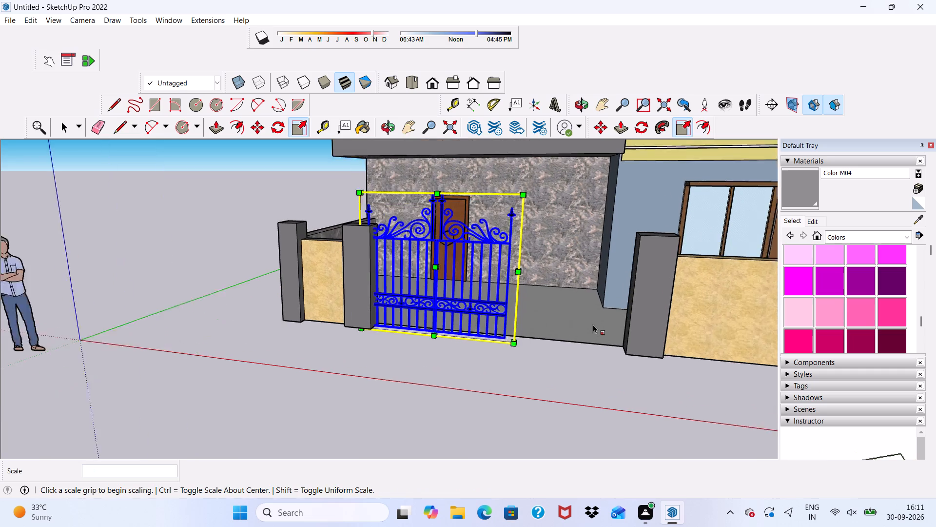
{"action": "scroll", "coordinate": [593, 324], "scroll_direction": "up", "scroll_amount": 1}
{"action": "middle_click_drag", "start_coordinate": [587, 321], "coordinate": [497, 340]}
{"action": "middle_click_drag", "start_coordinate": [490, 340], "coordinate": [482, 340]}
{"action": "scroll", "coordinate": [406, 320], "scroll_direction": "up", "scroll_amount": 10}
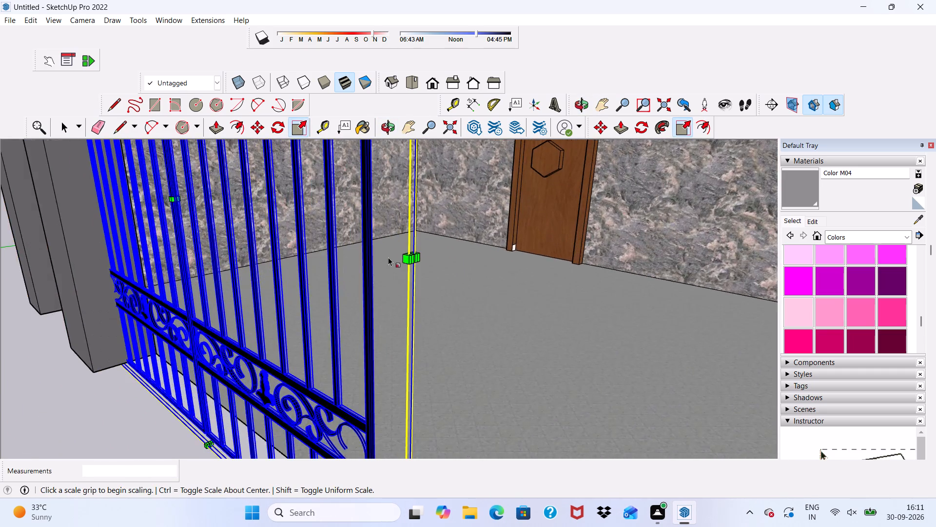
{"action": "scroll", "coordinate": [388, 257], "scroll_direction": "up", "scroll_amount": 3}
{"action": "scroll", "coordinate": [448, 264], "scroll_direction": "down", "scroll_amount": 3}
{"action": "scroll", "coordinate": [526, 286], "scroll_direction": "down", "scroll_amount": 8}
{"action": "scroll", "coordinate": [609, 316], "scroll_direction": "up", "scroll_amount": 4}
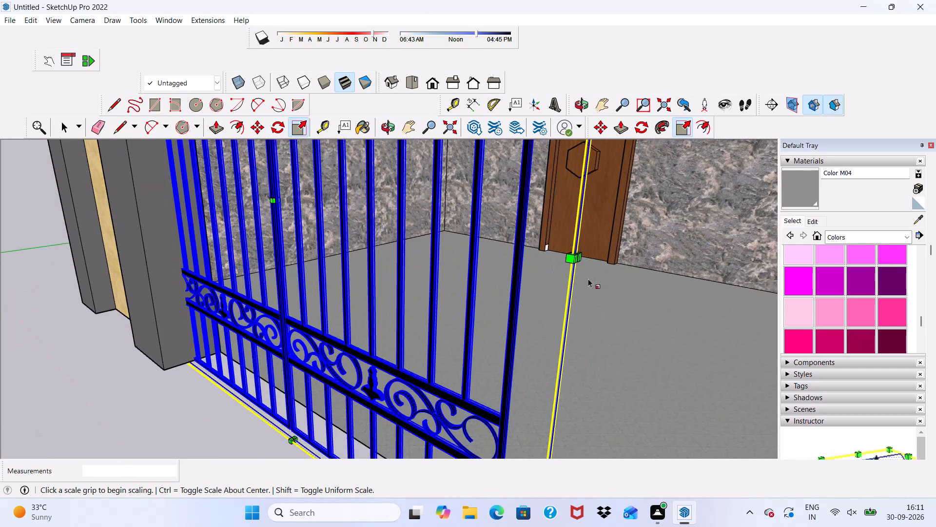
{"action": "scroll", "coordinate": [582, 274], "scroll_direction": "up", "scroll_amount": 4}
{"action": "scroll", "coordinate": [554, 275], "scroll_direction": "down", "scroll_amount": 1}
{"action": "scroll", "coordinate": [559, 296], "scroll_direction": "up", "scroll_amount": 1}
{"action": "scroll", "coordinate": [562, 306], "scroll_direction": "down", "scroll_amount": 5}
{"action": "middle_click_drag", "start_coordinate": [606, 366], "coordinate": [536, 337]}
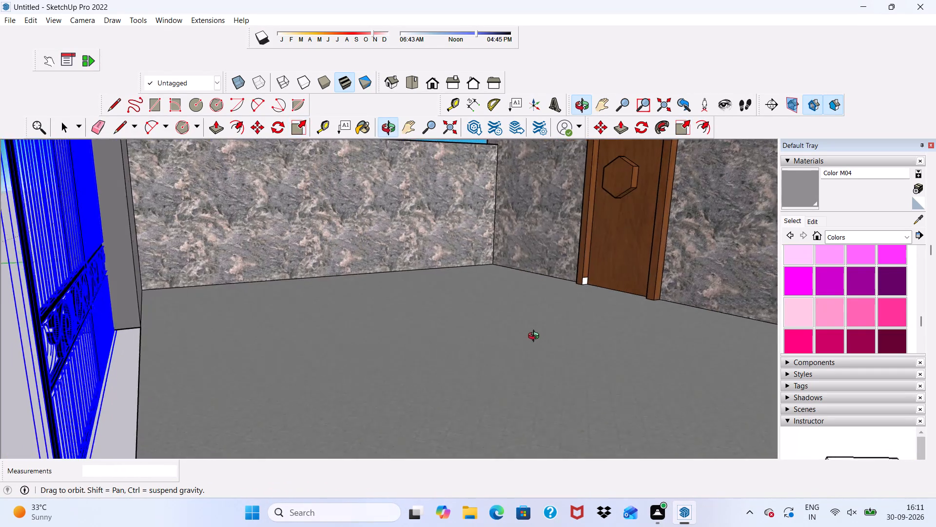
{"action": "middle_click_drag", "start_coordinate": [536, 337], "coordinate": [526, 327]}
{"action": "scroll", "coordinate": [523, 328], "scroll_direction": "down", "scroll_amount": 7}
{"action": "scroll", "coordinate": [523, 329], "scroll_direction": "up", "scroll_amount": 1}
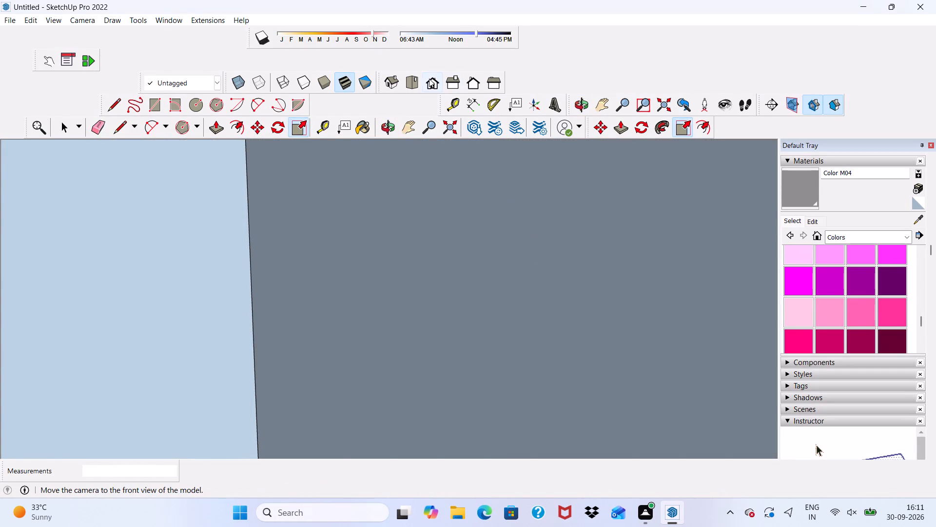
{"action": "left_click", "coordinate": [428, 76]}
{"action": "scroll", "coordinate": [486, 274], "scroll_direction": "down", "scroll_amount": 14}
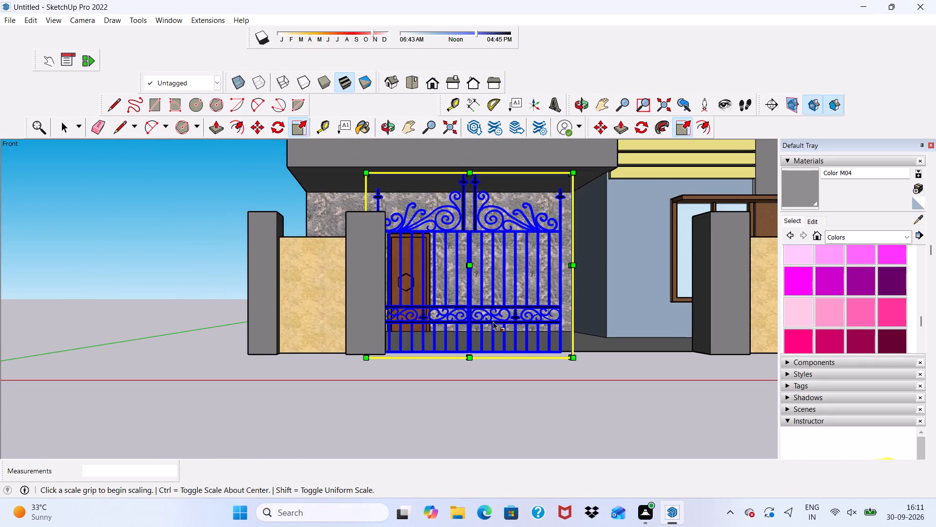
{"action": "scroll", "coordinate": [520, 310], "scroll_direction": "down", "scroll_amount": 2}
{"action": "middle_click_drag", "start_coordinate": [521, 308], "coordinate": [372, 349]}
{"action": "scroll", "coordinate": [419, 345], "scroll_direction": "up", "scroll_amount": 2}
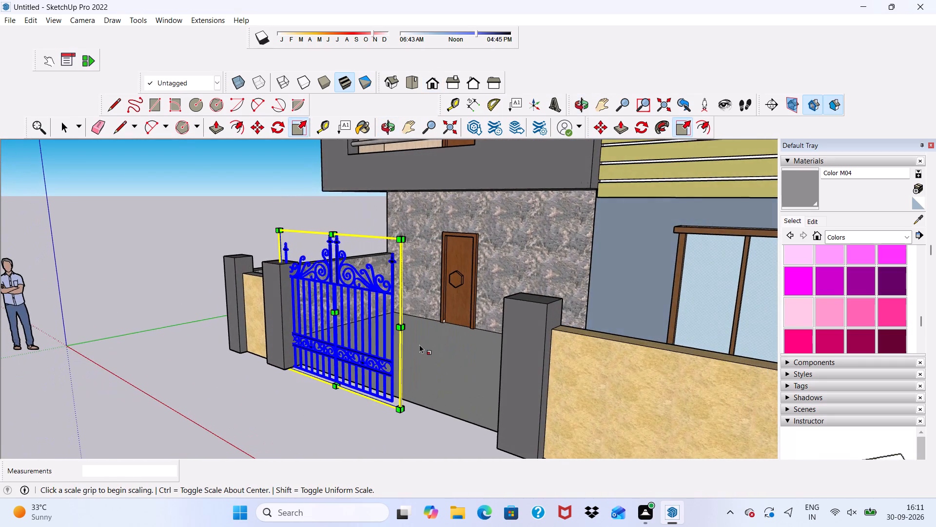
{"action": "scroll", "coordinate": [419, 345], "scroll_direction": "up", "scroll_amount": 2}
{"action": "scroll", "coordinate": [383, 301], "scroll_direction": "up", "scroll_amount": 4}
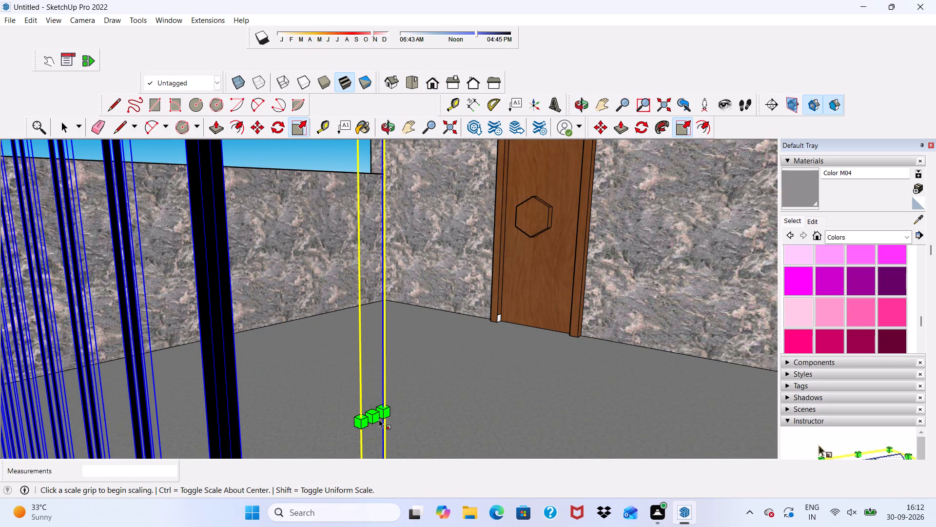
{"action": "left_click_drag", "start_coordinate": [375, 417], "coordinate": [746, 403]}
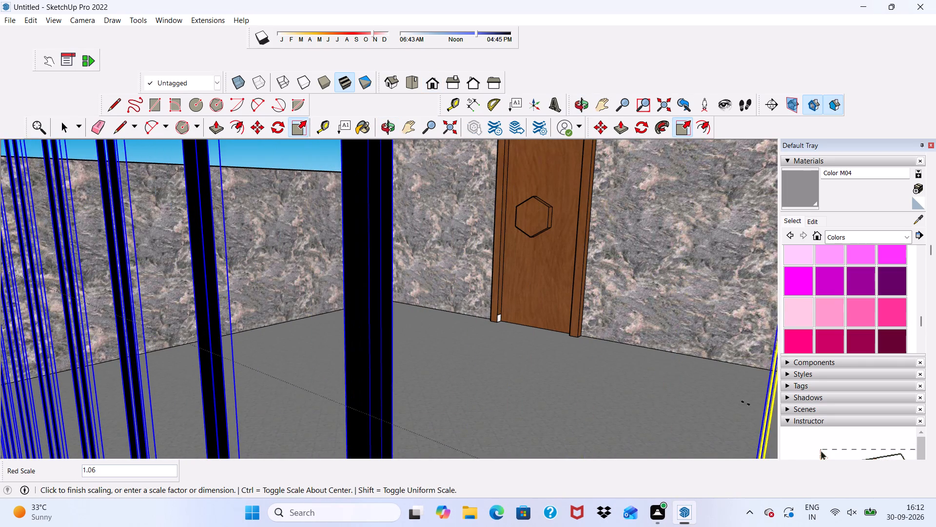
{"action": "left_click_drag", "start_coordinate": [746, 403], "coordinate": [789, 377]}
{"action": "scroll", "coordinate": [652, 338], "scroll_direction": "down", "scroll_amount": 4}
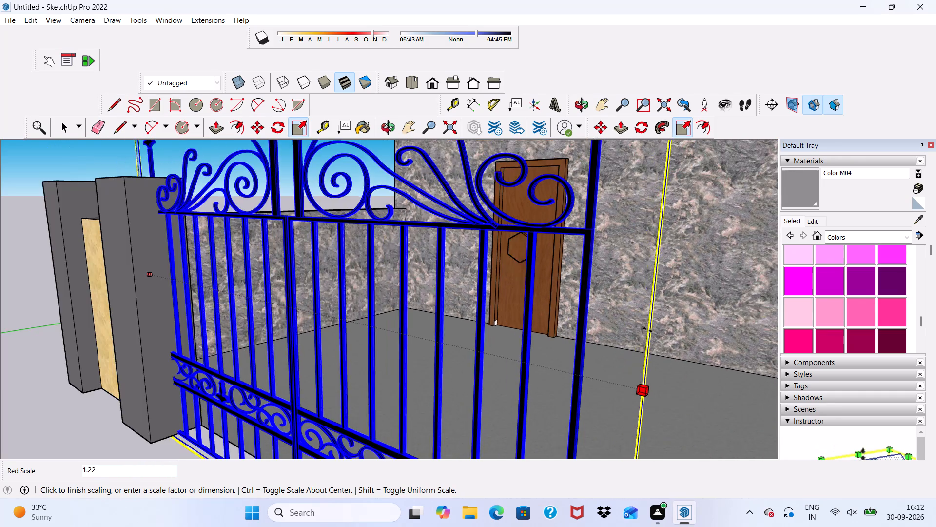
{"action": "scroll", "coordinate": [643, 304], "scroll_direction": "down", "scroll_amount": 3}
{"action": "scroll", "coordinate": [641, 296], "scroll_direction": "up", "scroll_amount": 3}
{"action": "scroll", "coordinate": [641, 296], "scroll_direction": "down", "scroll_amount": 1}
{"action": "scroll", "coordinate": [641, 296], "scroll_direction": "up", "scroll_amount": 1}
{"action": "scroll", "coordinate": [641, 296], "scroll_direction": "down", "scroll_amount": 3}
{"action": "scroll", "coordinate": [634, 283], "scroll_direction": "up", "scroll_amount": 1}
{"action": "scroll", "coordinate": [634, 283], "scroll_direction": "down", "scroll_amount": 7}
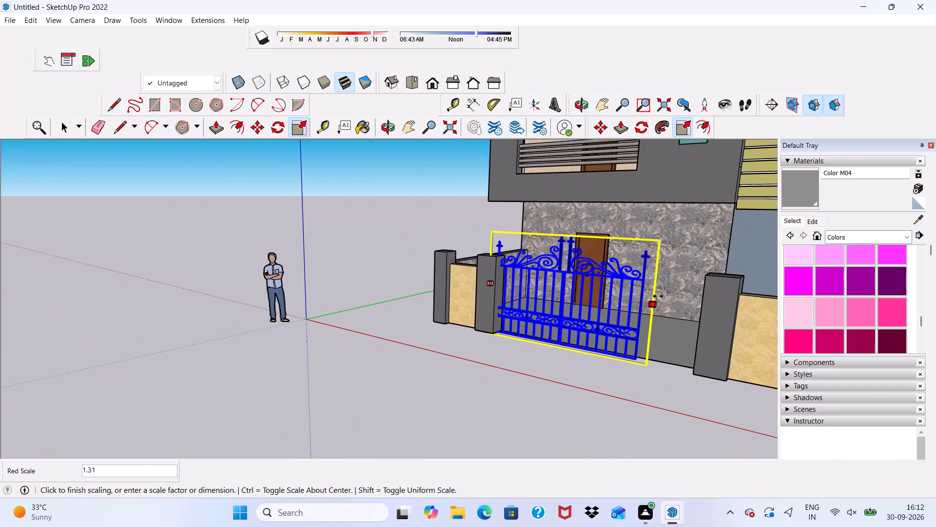
{"action": "left_click", "coordinate": [716, 318]}
{"action": "key", "text": "space"}
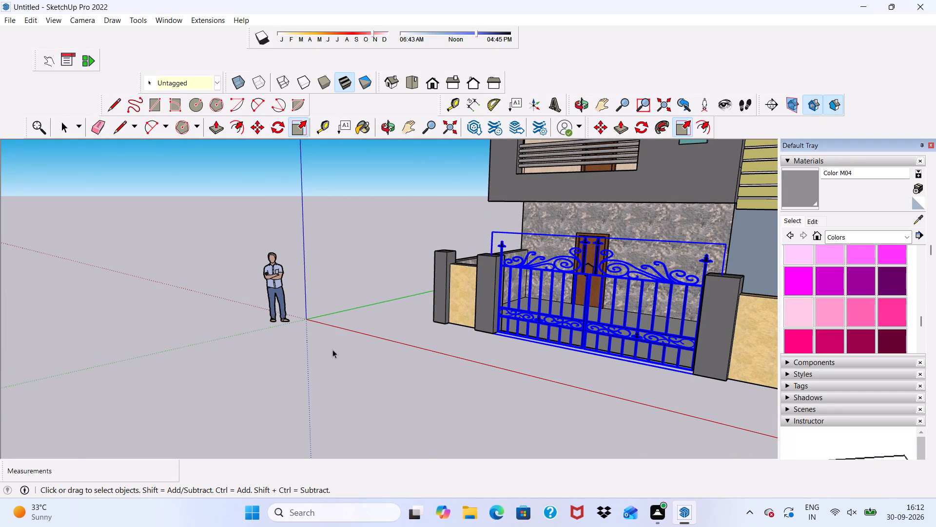
{"action": "left_click", "coordinate": [350, 303]}
Review the whole house elevation with the fitted gate from front, low and oblique angles.
{"action": "scroll", "coordinate": [355, 306], "scroll_direction": "down", "scroll_amount": 2}
{"action": "middle_click_drag", "start_coordinate": [355, 304], "coordinate": [509, 311]}
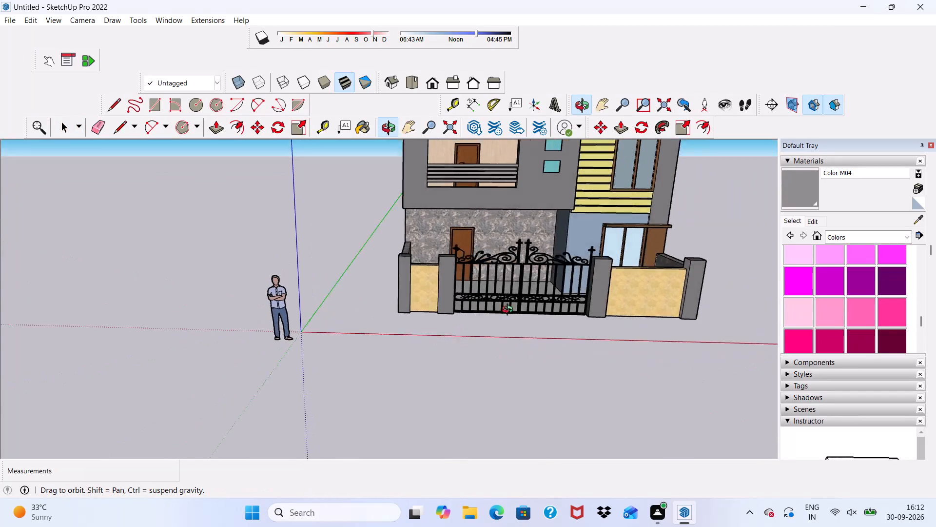
{"action": "middle_click_drag", "start_coordinate": [509, 311], "coordinate": [550, 265]}
{"action": "middle_click_drag", "start_coordinate": [551, 262], "coordinate": [449, 296]}
{"action": "scroll", "coordinate": [447, 305], "scroll_direction": "down", "scroll_amount": 2}
{"action": "scroll", "coordinate": [447, 305], "scroll_direction": "up", "scroll_amount": 1}
{"action": "scroll", "coordinate": [447, 305], "scroll_direction": "down", "scroll_amount": 6}
{"action": "scroll", "coordinate": [495, 236], "scroll_direction": "up", "scroll_amount": 4}
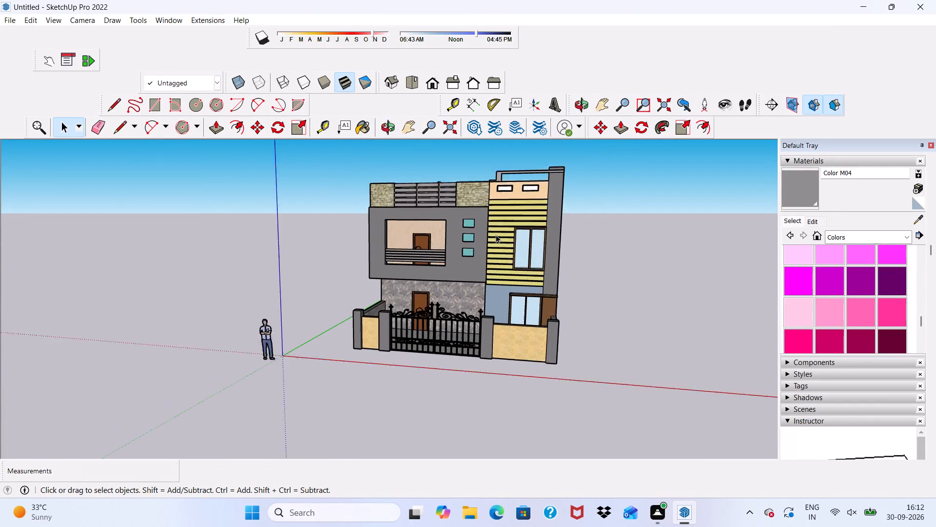
{"action": "scroll", "coordinate": [479, 227], "scroll_direction": "up", "scroll_amount": 4}
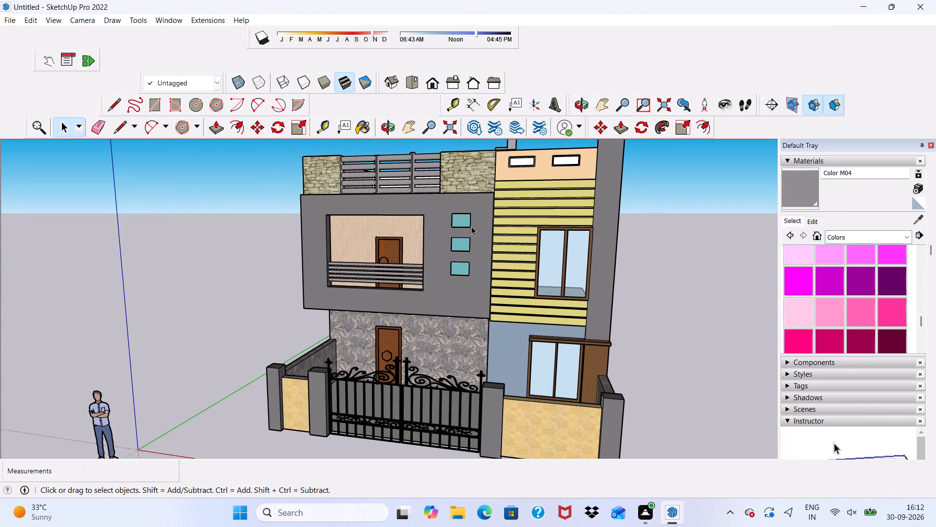
{"action": "scroll", "coordinate": [471, 226], "scroll_direction": "up", "scroll_amount": 2}
{"action": "scroll", "coordinate": [471, 225], "scroll_direction": "down", "scroll_amount": 3}
{"action": "middle_click_drag", "start_coordinate": [414, 365], "coordinate": [526, 315]}
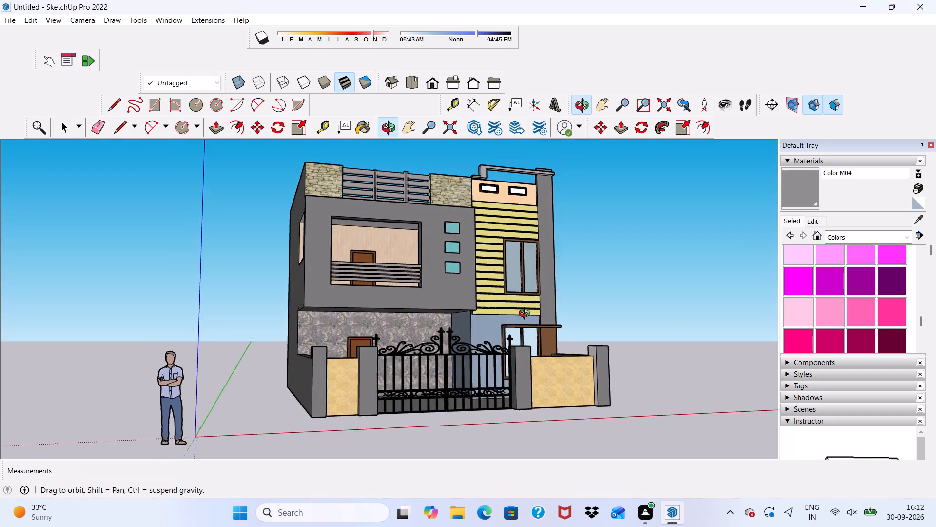
{"action": "middle_click_drag", "start_coordinate": [526, 315], "coordinate": [419, 410]}
{"action": "middle_click_drag", "start_coordinate": [416, 407], "coordinate": [402, 393]}
{"action": "middle_click", "coordinate": [399, 390]}
{"action": "middle_click", "coordinate": [395, 384]}
{"action": "middle_click_drag", "start_coordinate": [394, 358], "coordinate": [402, 336]}
{"action": "middle_click", "coordinate": [402, 336]}
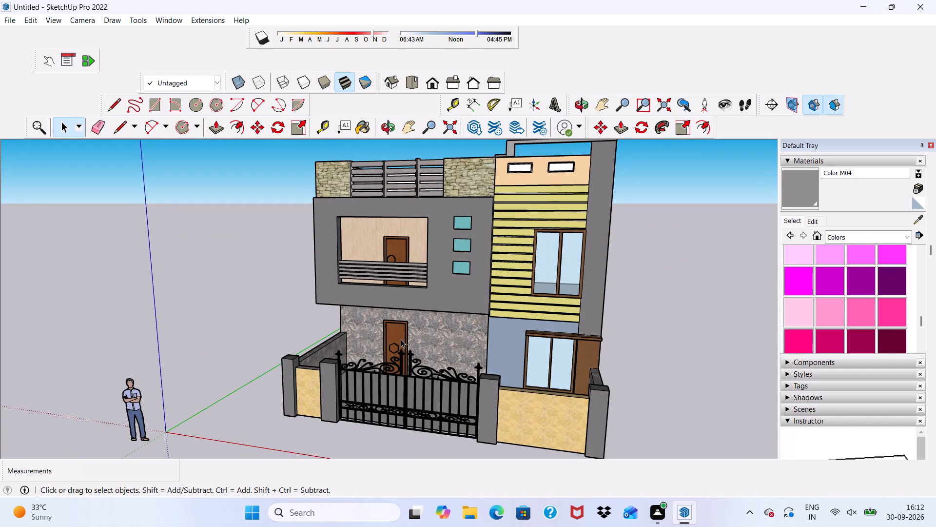
Save the model as 122 in the Documents folder.
{"action": "key", "text": "ctrl+s"}
{"action": "left_click", "coordinate": [401, 339]}
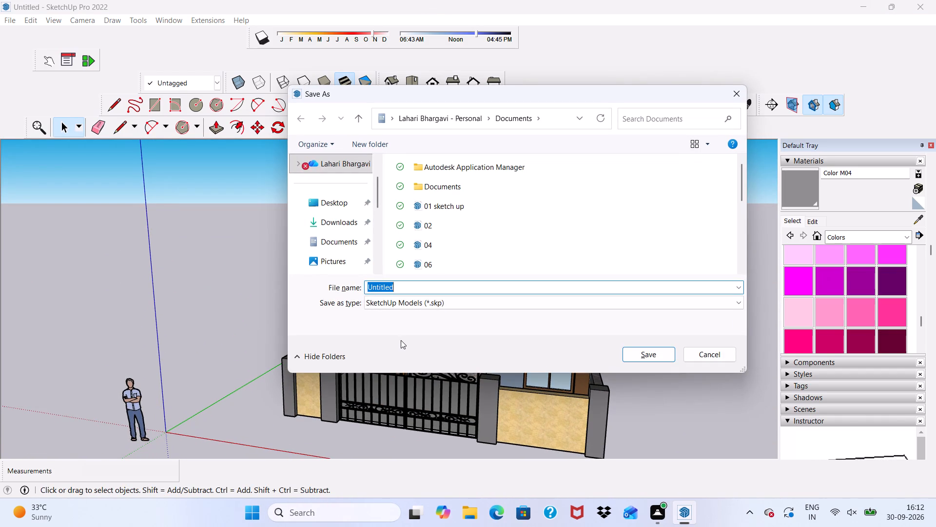
{"action": "type", "text": "122"}
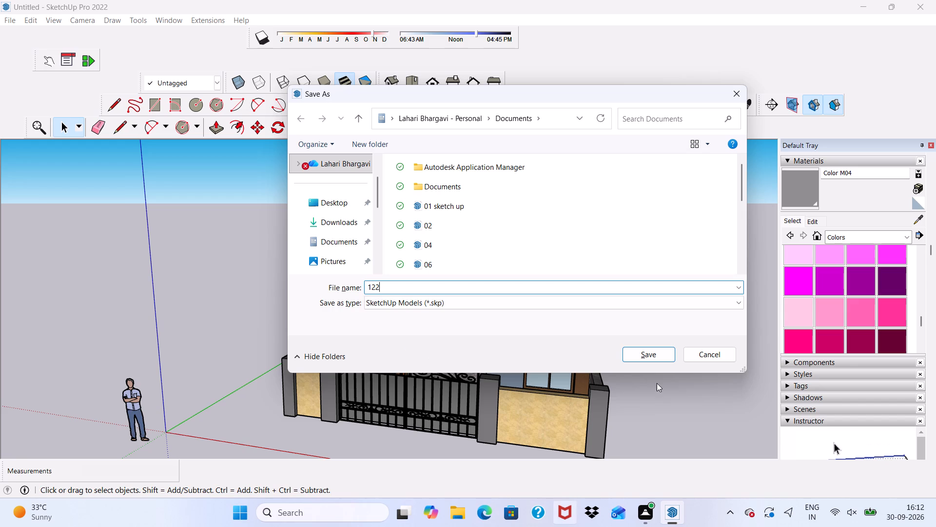
{"action": "left_click", "coordinate": [660, 356]}
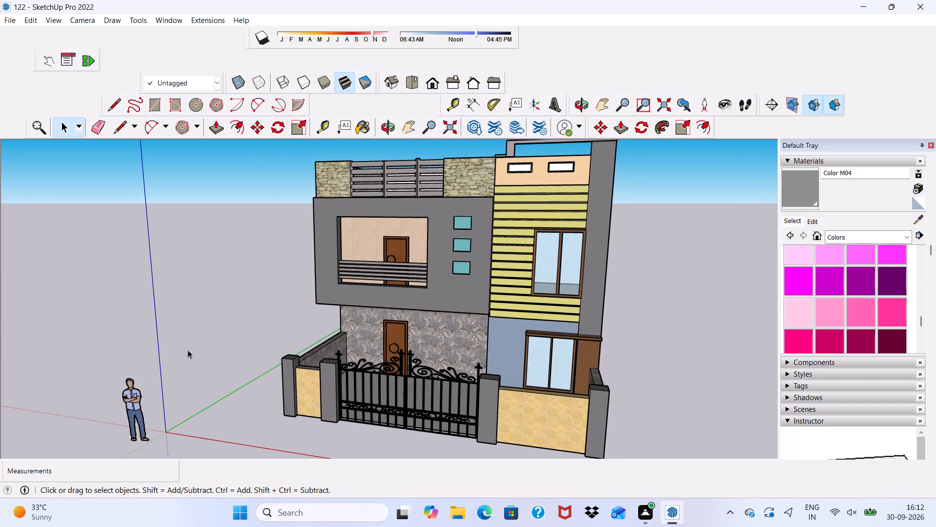
Export the current view as a 2D JPEG image named 122 pdf to the Downloads folder.
{"action": "left_click", "coordinate": [13, 15]}
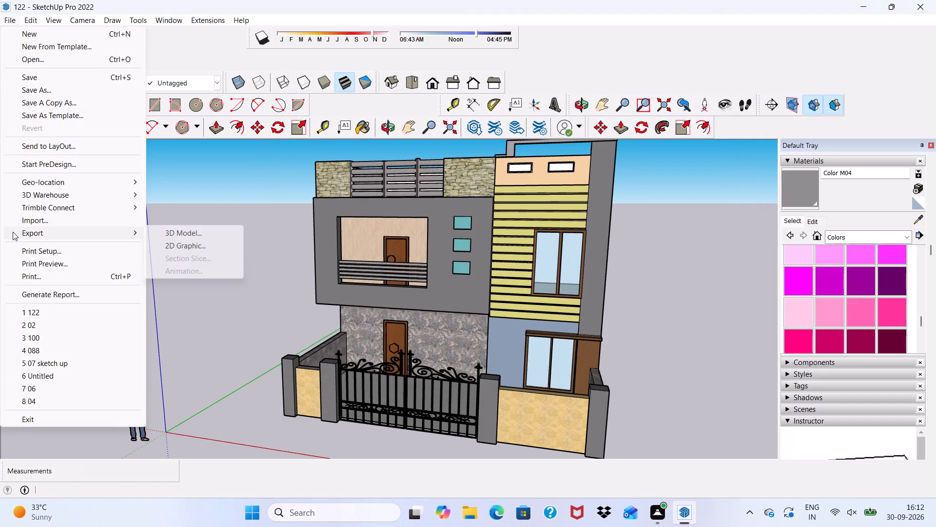
{"action": "left_click", "coordinate": [19, 235]}
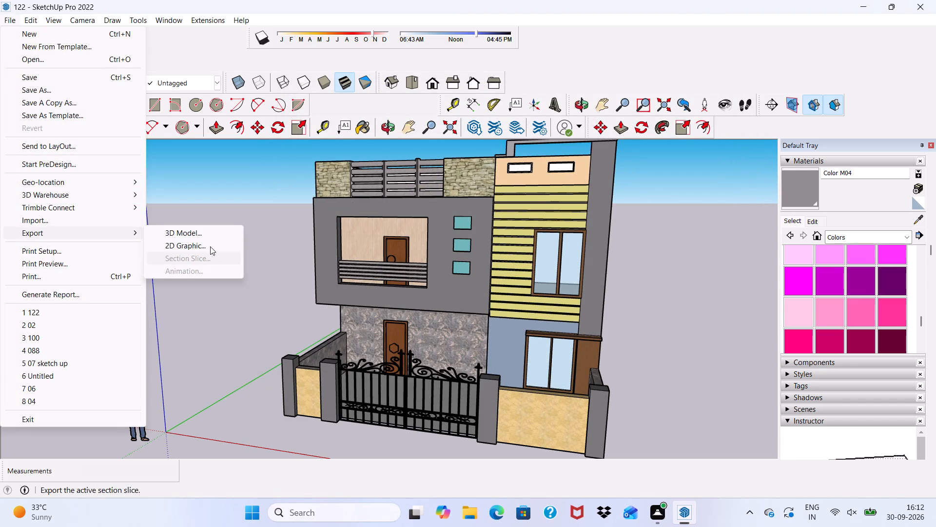
{"action": "left_click", "coordinate": [210, 243]}
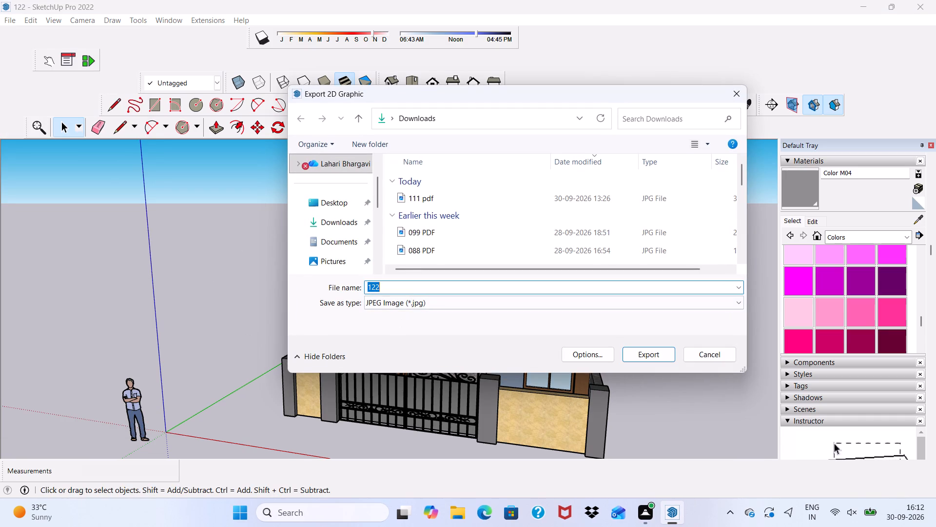
{"action": "left_click", "coordinate": [410, 290]}
{"action": "key", "text": "space"}
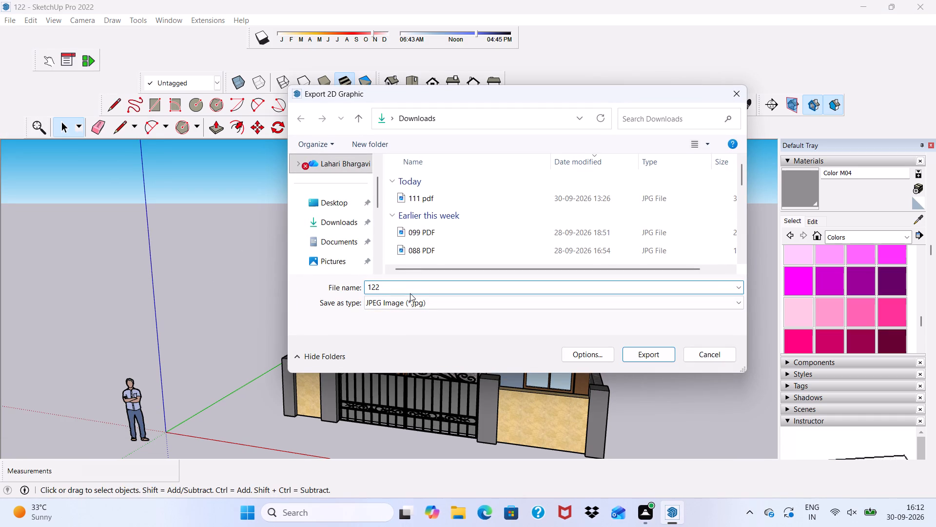
{"action": "key", "text": "p"}
{"action": "type", "text": "df"}
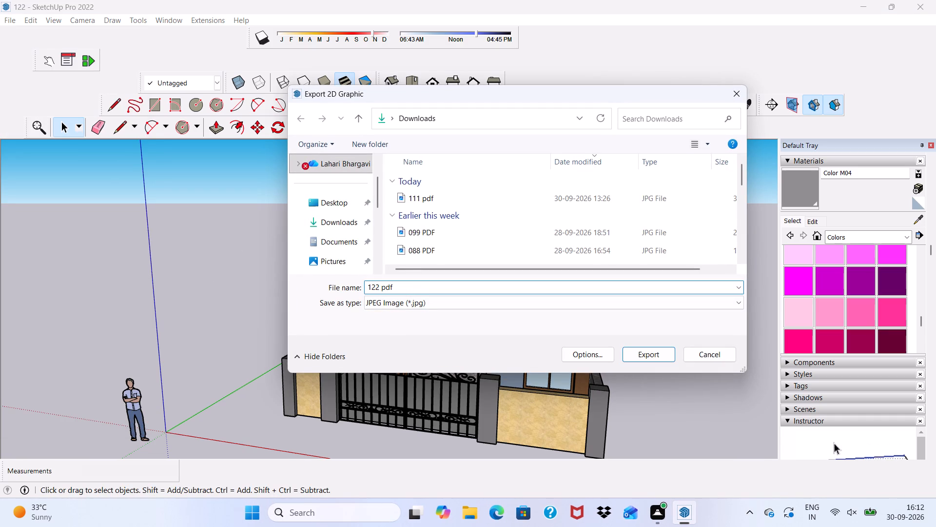
{"action": "left_click", "coordinate": [645, 357]}
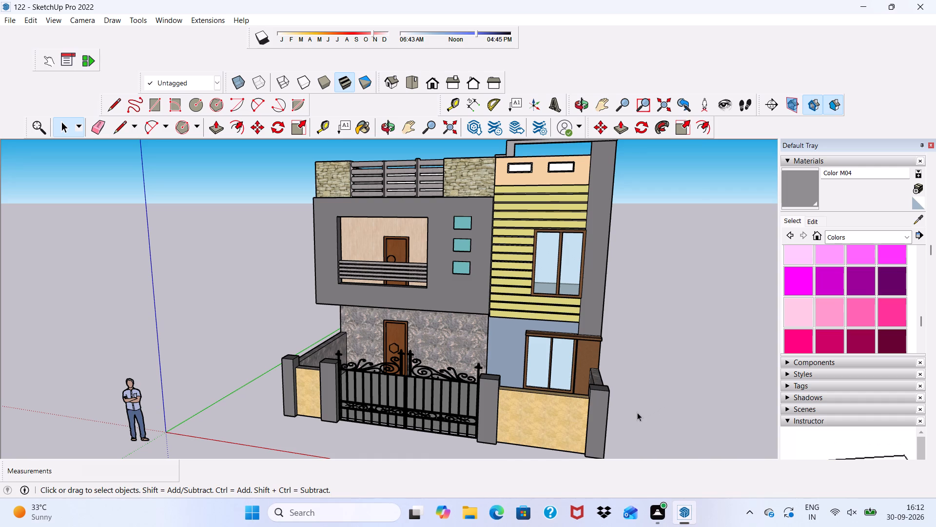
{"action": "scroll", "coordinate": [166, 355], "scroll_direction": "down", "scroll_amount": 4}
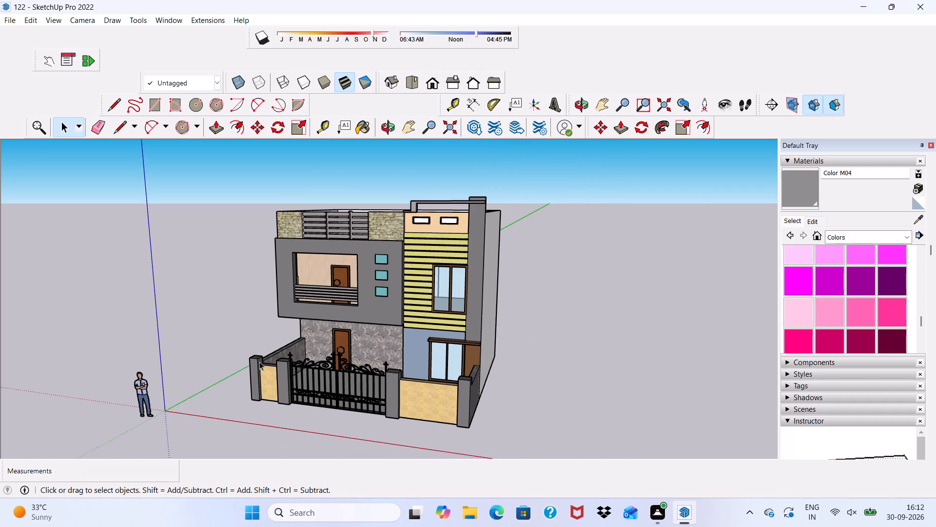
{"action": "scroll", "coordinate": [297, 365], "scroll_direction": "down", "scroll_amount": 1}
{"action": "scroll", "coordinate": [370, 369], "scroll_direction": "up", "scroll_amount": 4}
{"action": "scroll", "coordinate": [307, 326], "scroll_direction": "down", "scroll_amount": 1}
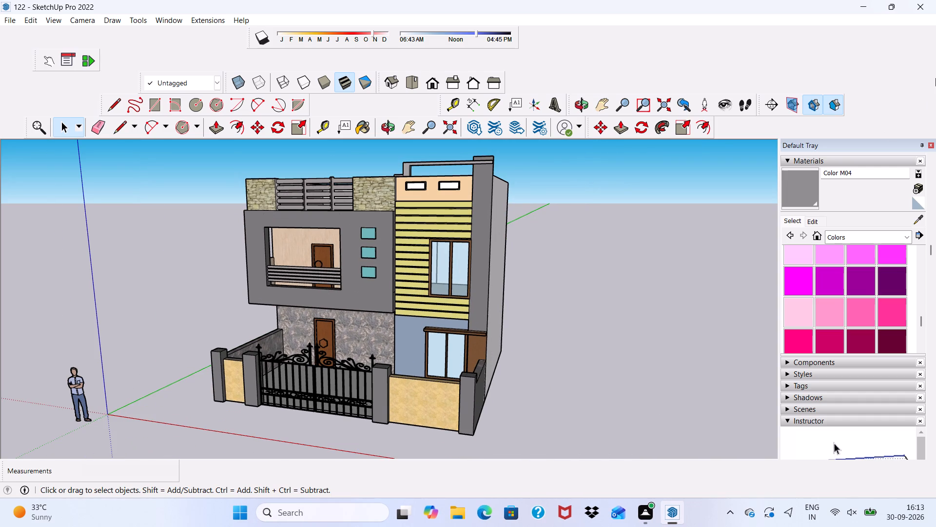